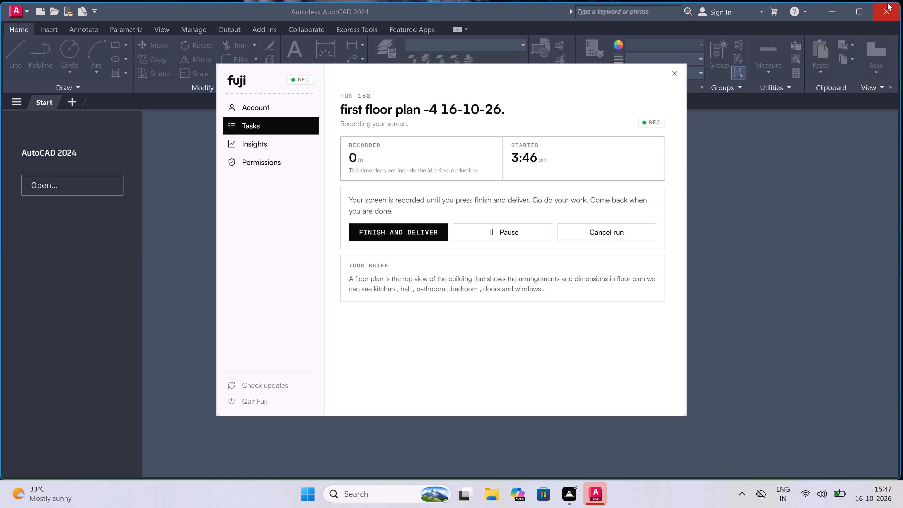
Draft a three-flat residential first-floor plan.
Create a new blank drawing.
{"action": "left_click", "coordinate": [139, 238]}
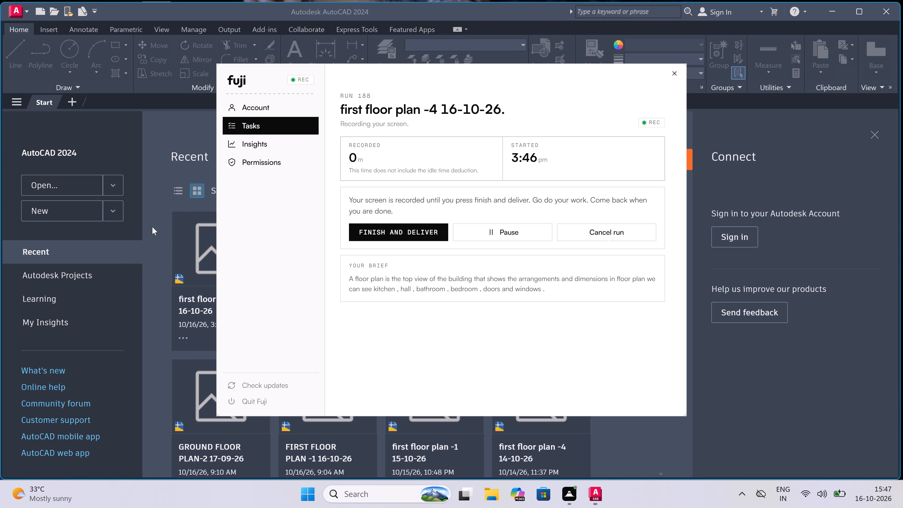
{"action": "left_click", "coordinate": [161, 176]}
{"action": "scroll", "coordinate": [289, 209], "scroll_direction": "down", "scroll_amount": 2}
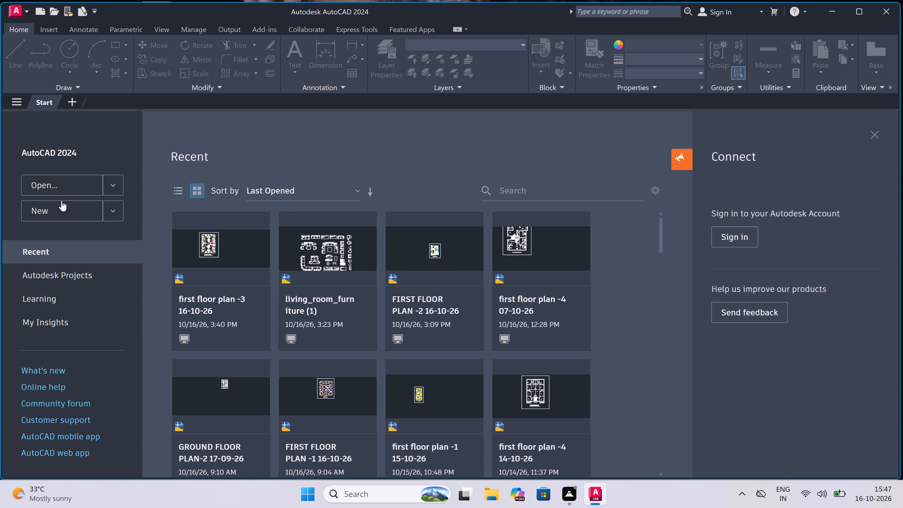
{"action": "double_click", "coordinate": [61, 208]}
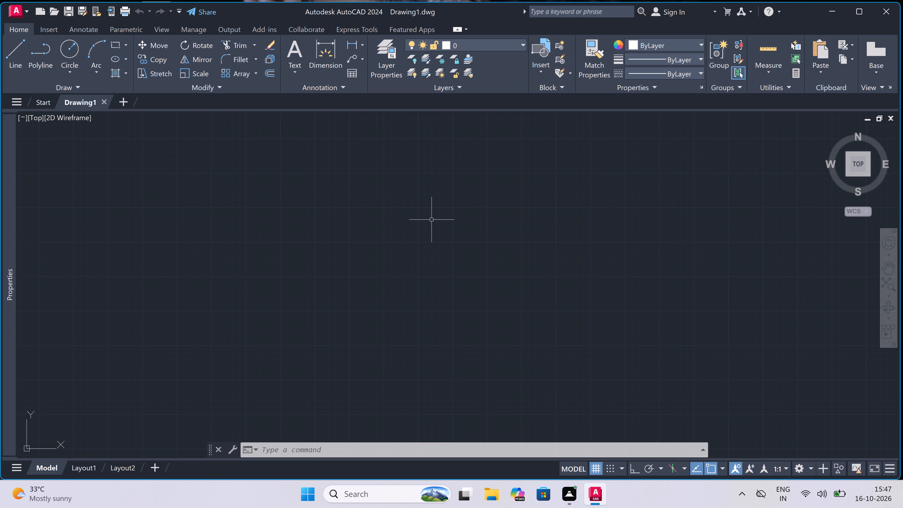
Configure the drawing units to Engineering length with 0'-0" precision and an insertion scale of Inches.
{"action": "type", "text": "un"}
{"action": "key", "text": "space"}
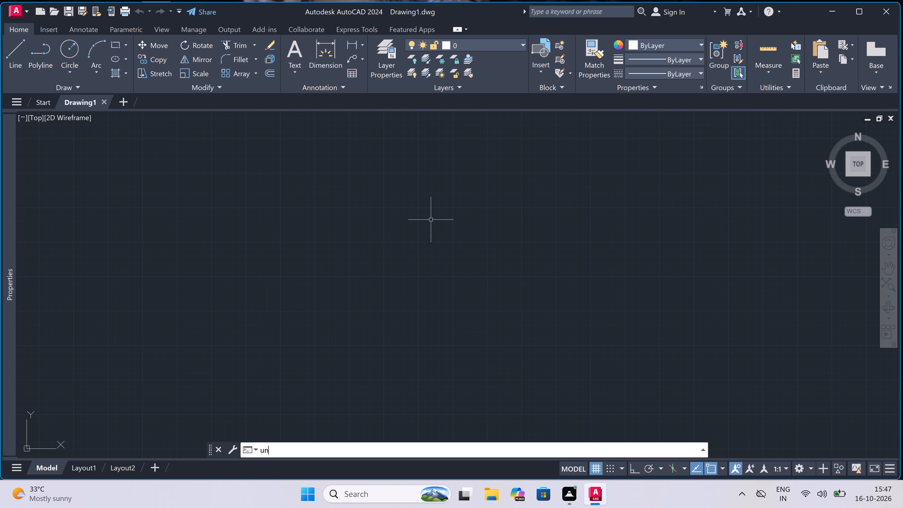
{"action": "left_click", "coordinate": [392, 166]}
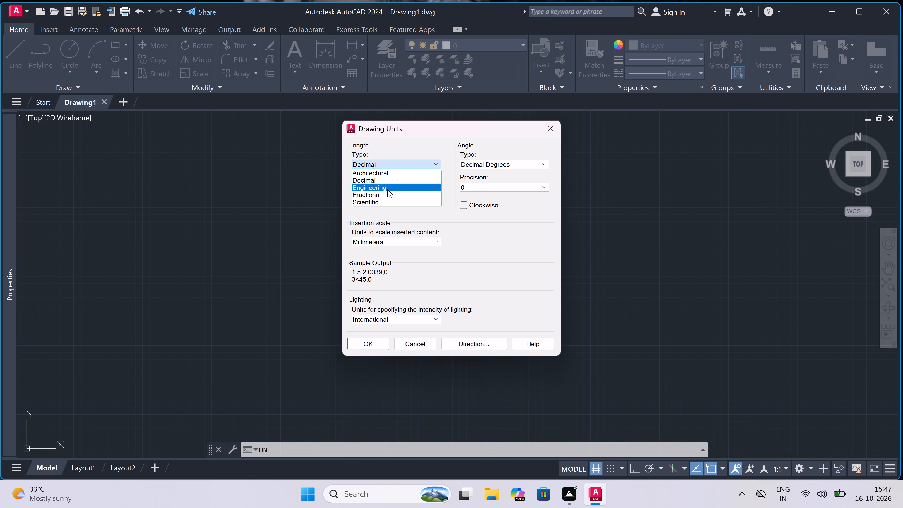
{"action": "double_click", "coordinate": [388, 189]}
{"action": "double_click", "coordinate": [385, 185]}
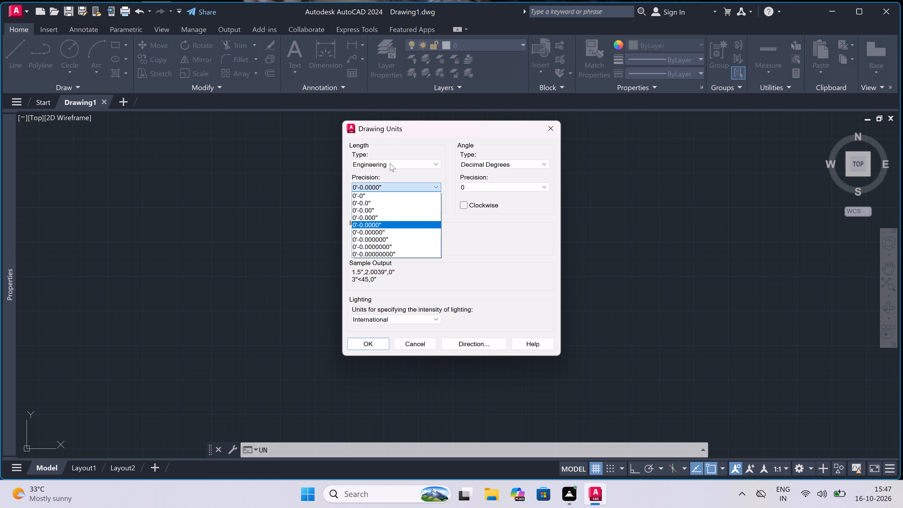
{"action": "double_click", "coordinate": [388, 198]}
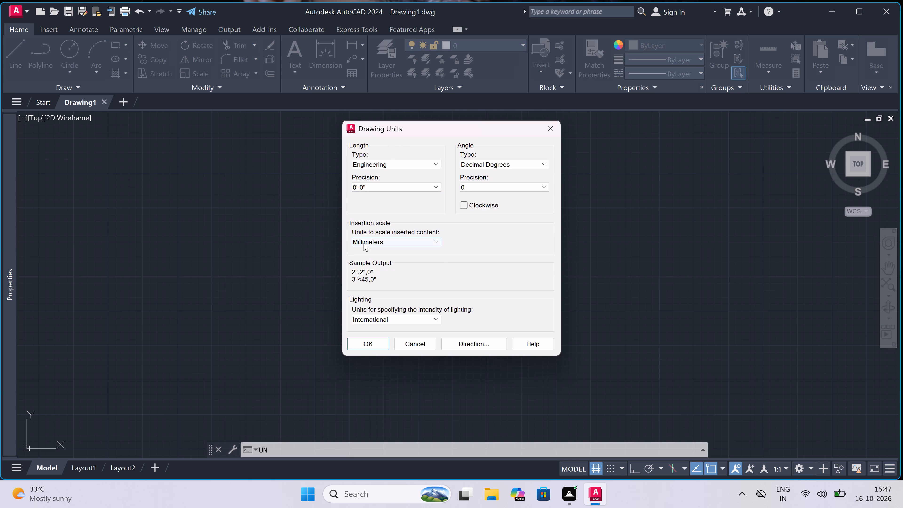
{"action": "triple_click", "coordinate": [364, 242]}
{"action": "left_click", "coordinate": [377, 258]}
{"action": "double_click", "coordinate": [362, 345]}
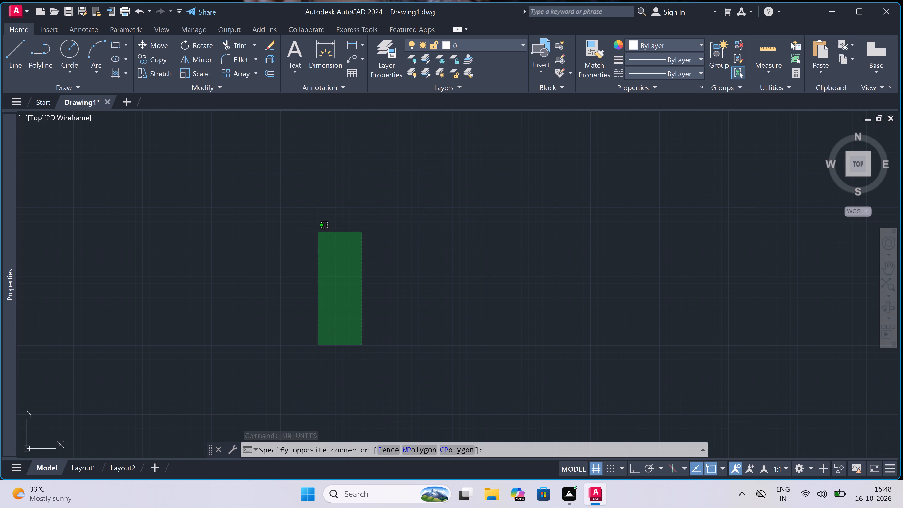
Draw one horizontal and one vertical construction line through a common point with Ortho on.
{"action": "type", "text": "xl"}
{"action": "key", "text": "space"}
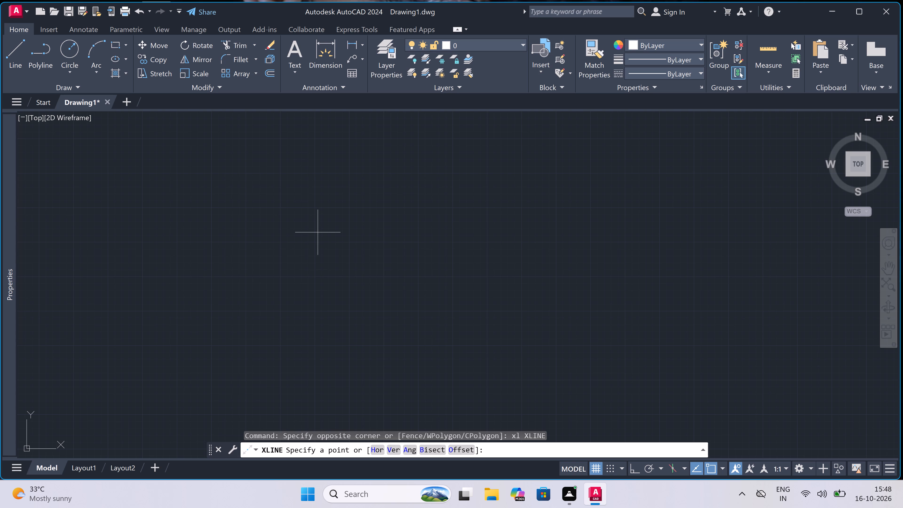
{"action": "double_click", "coordinate": [252, 152]}
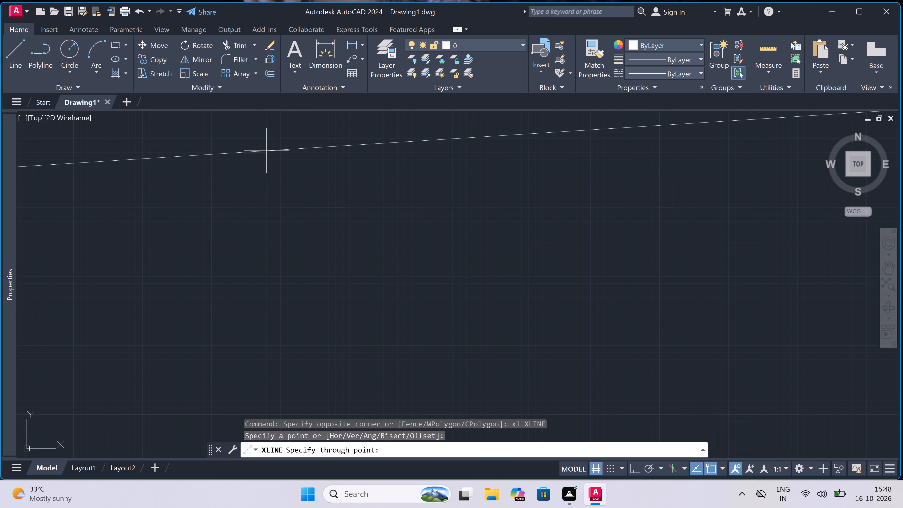
{"action": "key", "text": "F8"}
{"action": "double_click", "coordinate": [325, 157]}
{"action": "left_click", "coordinate": [281, 318]}
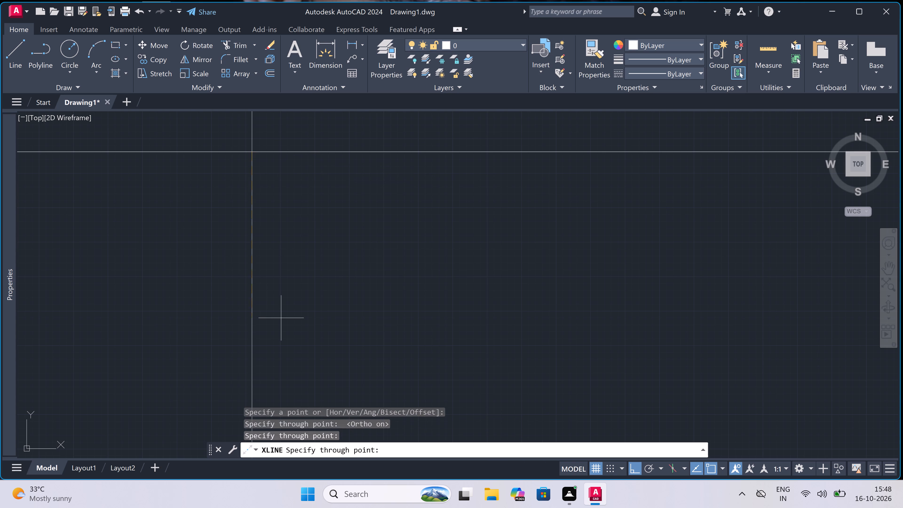
{"action": "key", "text": "Escape"}
Trim the construction lines above and to the left of their intersection, leaving the plan's upper-left outer corner.
{"action": "scroll", "coordinate": [254, 133], "scroll_direction": "up", "scroll_amount": 3}
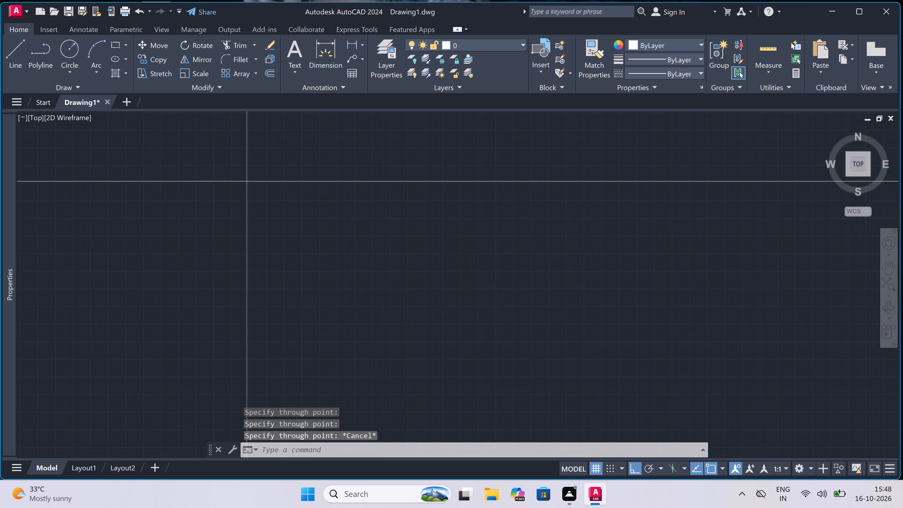
{"action": "key", "text": "t"}
{"action": "key", "text": "r"}
{"action": "key", "text": "space"}
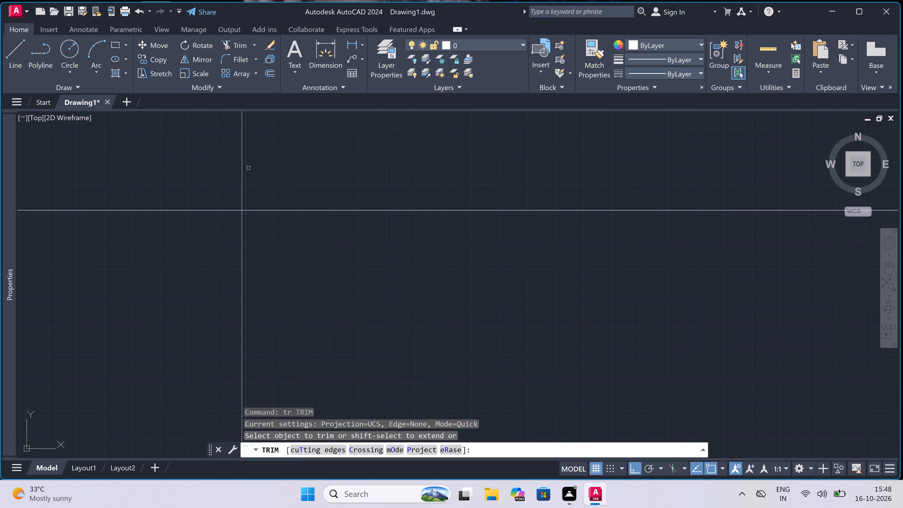
{"action": "left_click", "coordinate": [248, 168]}
{"action": "left_click", "coordinate": [161, 273]}
{"action": "key", "text": "Escape"}
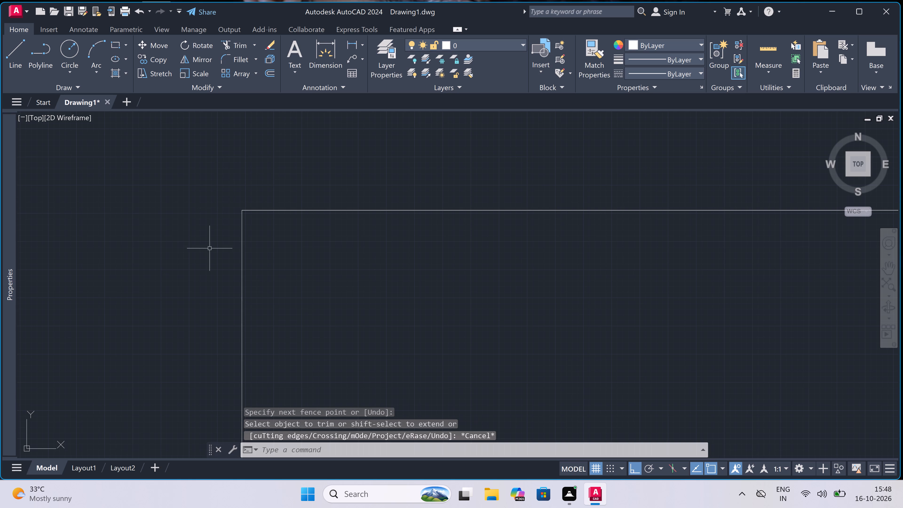
Offset the top and left outer wall lines 9" inward to give the outer walls their thickness.
{"action": "scroll", "coordinate": [233, 208], "scroll_direction": "up", "scroll_amount": 3}
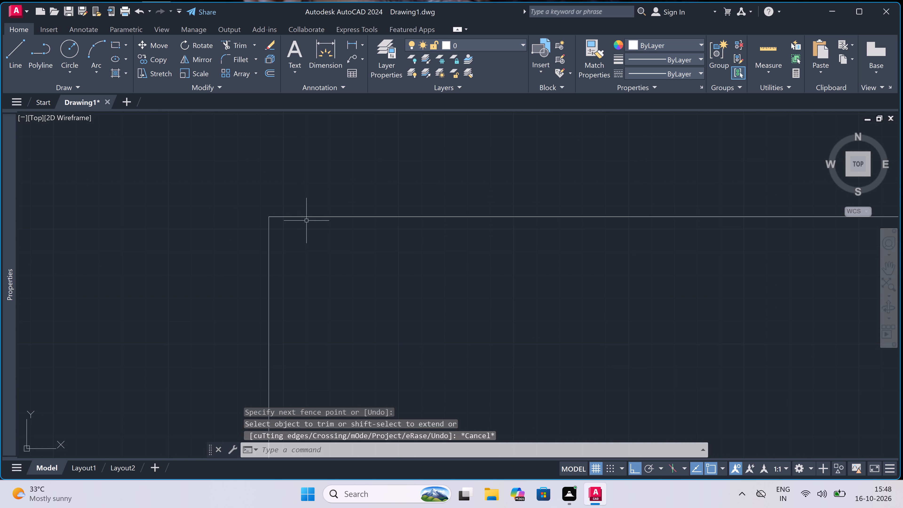
{"action": "key", "text": "o"}
{"action": "key", "text": "space"}
{"action": "left_click", "coordinate": [400, 220]}
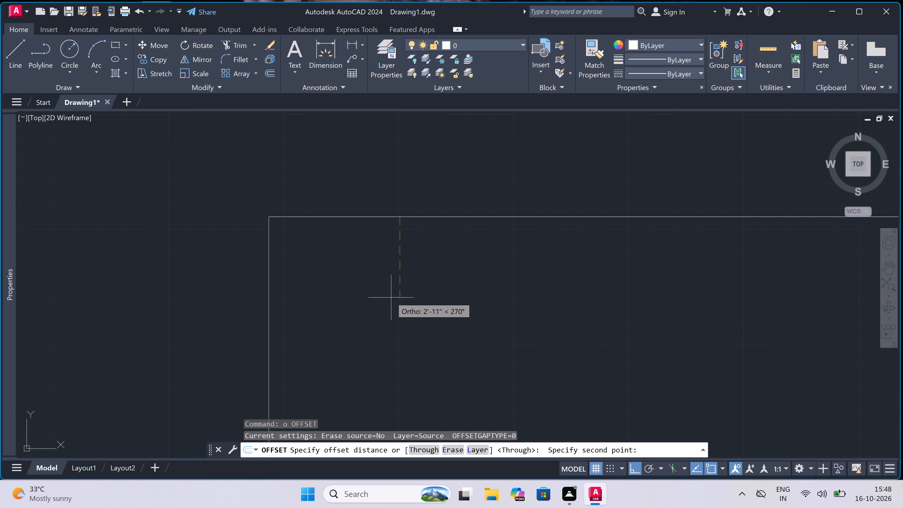
{"action": "key", "text": "9"}
{"action": "type", "text": "\""}
{"action": "key", "text": "space"}
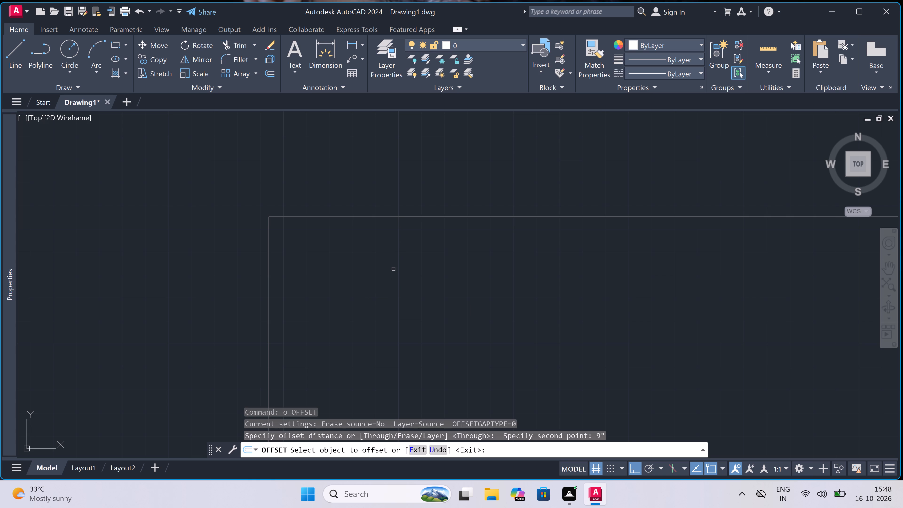
{"action": "double_click", "coordinate": [387, 216]}
{"action": "left_click", "coordinate": [384, 237]}
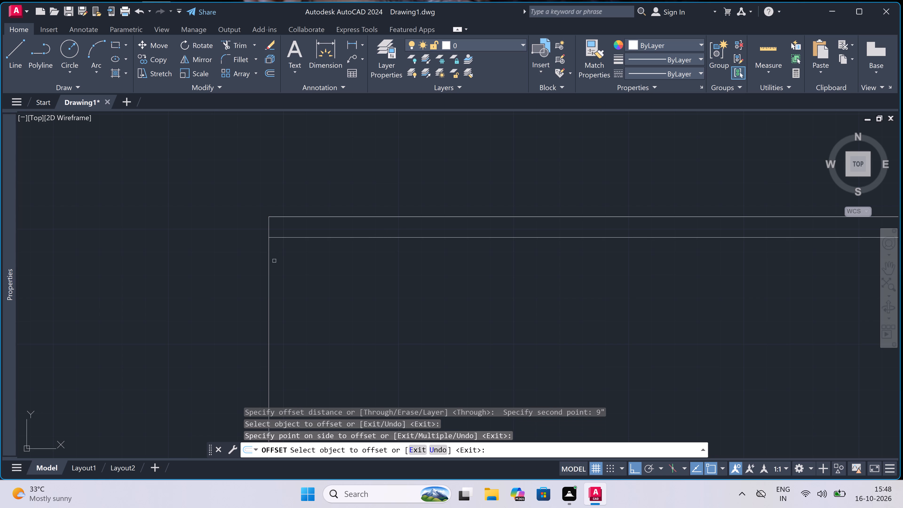
{"action": "left_click", "coordinate": [269, 272]}
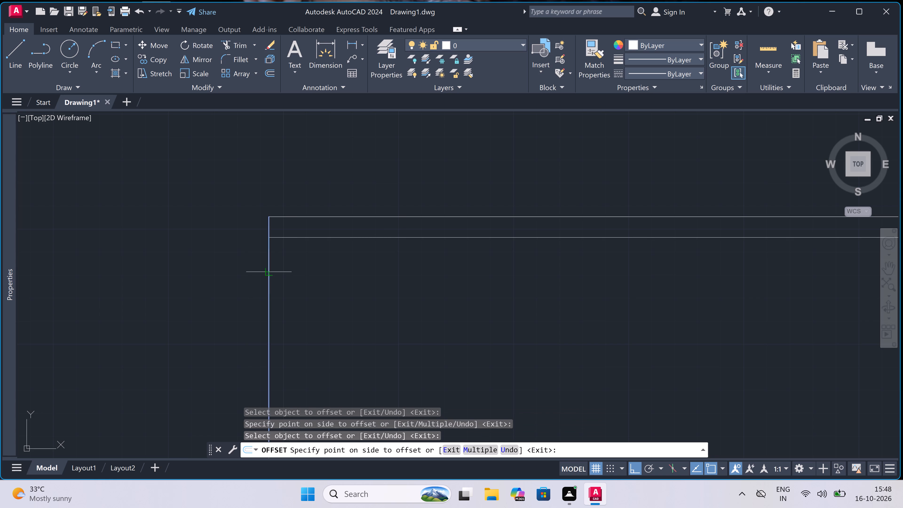
{"action": "left_click", "coordinate": [311, 271]}
{"action": "key", "text": "Escape"}
Offset the inner line of the top wall 10' downward to set the first room's depth.
{"action": "key", "text": "space"}
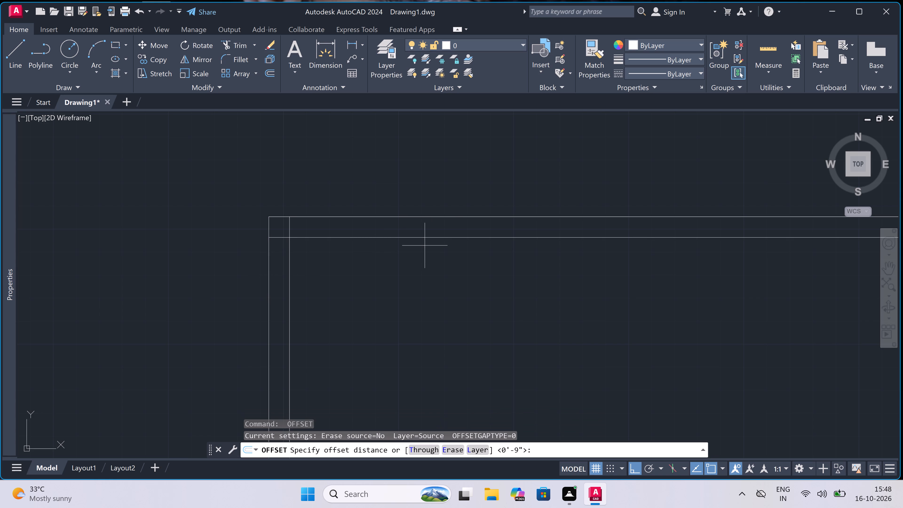
{"action": "left_click", "coordinate": [427, 240]}
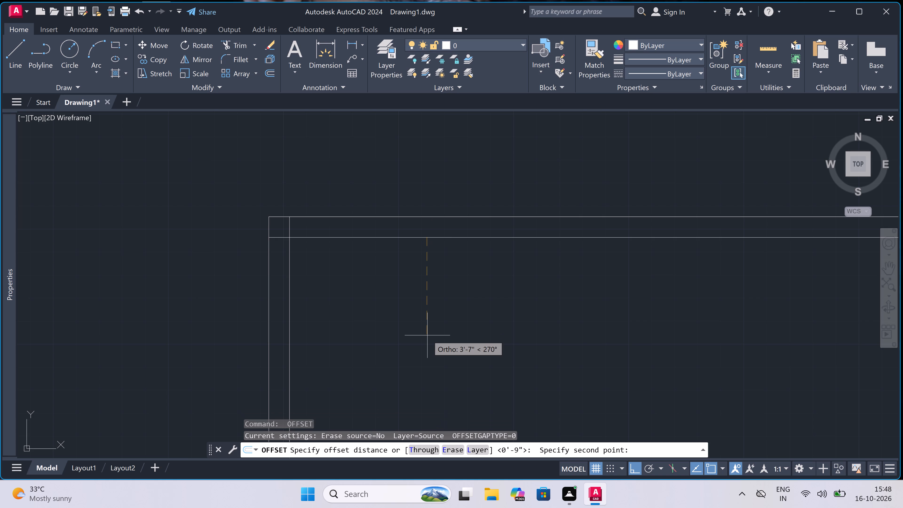
{"action": "key", "text": "1"}
{"action": "type", "text": "0'"}
{"action": "key", "text": "space"}
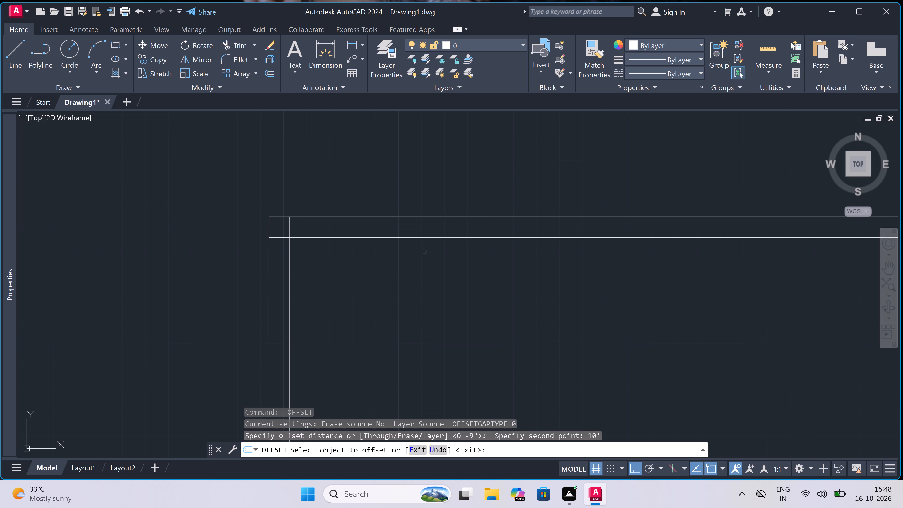
{"action": "left_click_drag", "start_coordinate": [424, 237], "coordinate": [424, 239]}
{"action": "left_click", "coordinate": [424, 268]}
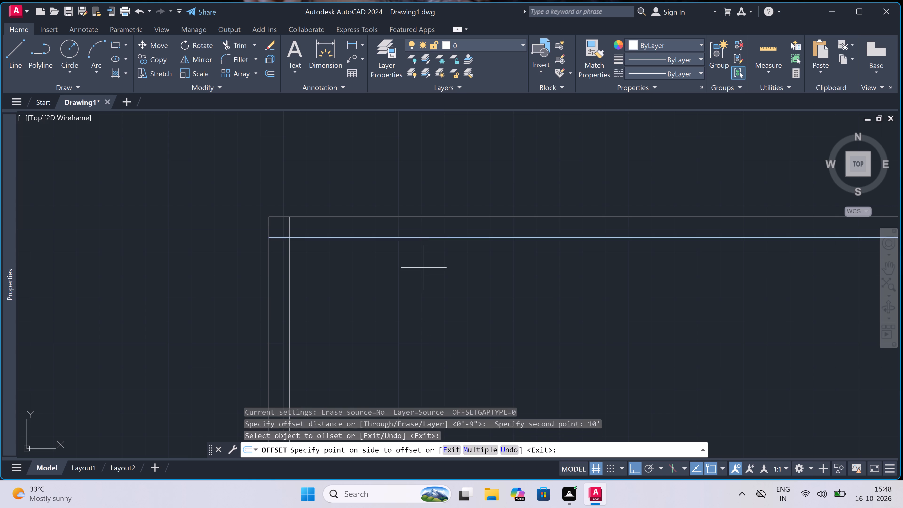
{"action": "scroll", "coordinate": [424, 266], "scroll_direction": "down", "scroll_amount": 5}
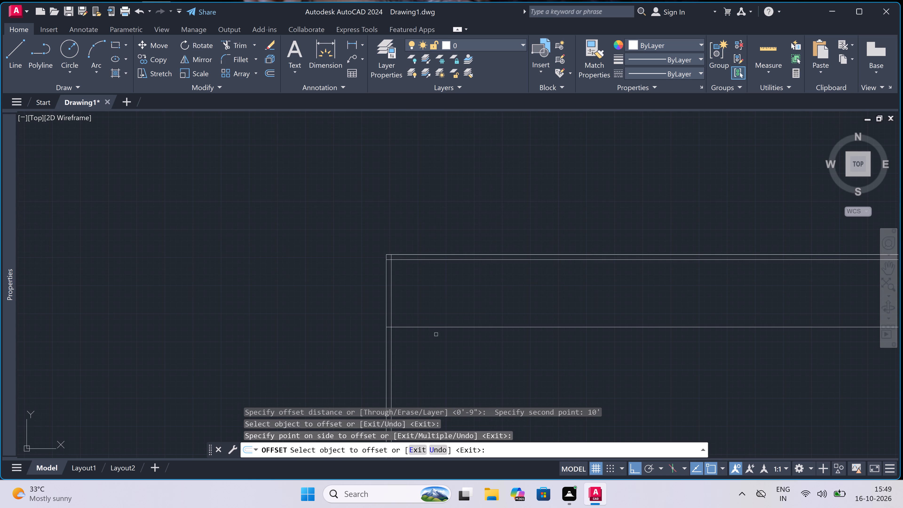
{"action": "scroll", "coordinate": [442, 326], "scroll_direction": "up", "scroll_amount": 2}
{"action": "key", "text": "Escape"}
Offset the room's lower horizontal line 4.5" downward to form the partition wall.
{"action": "key", "text": "space"}
{"action": "left_click", "coordinate": [440, 331]}
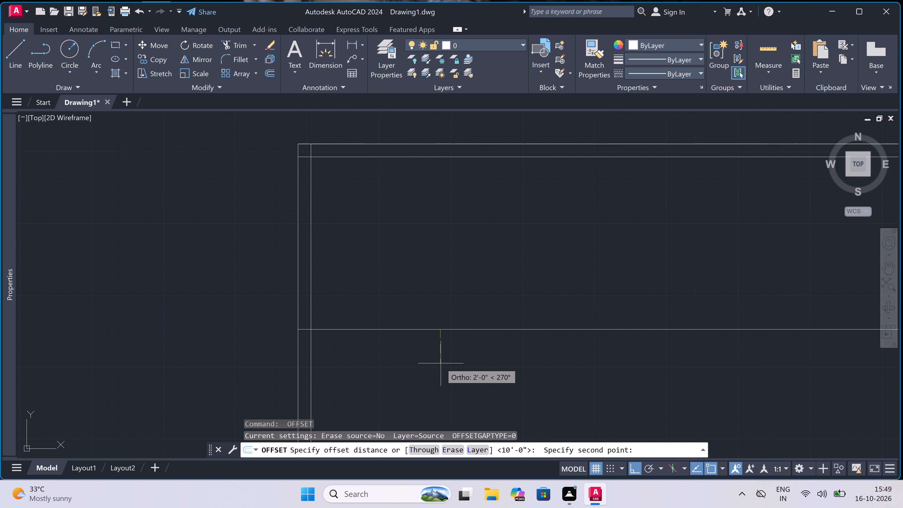
{"action": "type", "text": "4.5\""}
{"action": "key", "text": "space"}
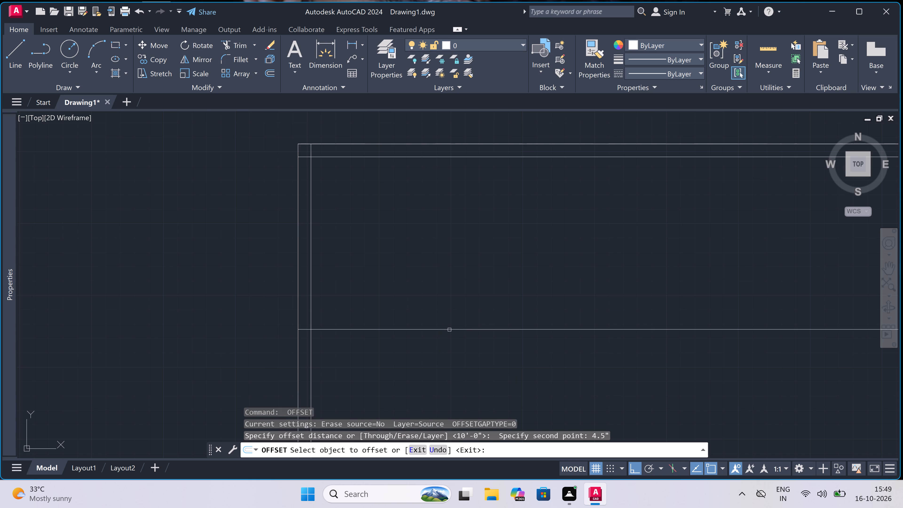
{"action": "left_click_drag", "start_coordinate": [449, 330], "coordinate": [449, 332]}
{"action": "left_click", "coordinate": [436, 368]}
{"action": "key", "text": "Escape"}
Offset the inner line of the left wall 3'3" to the right, into the room.
{"action": "key", "text": "space"}
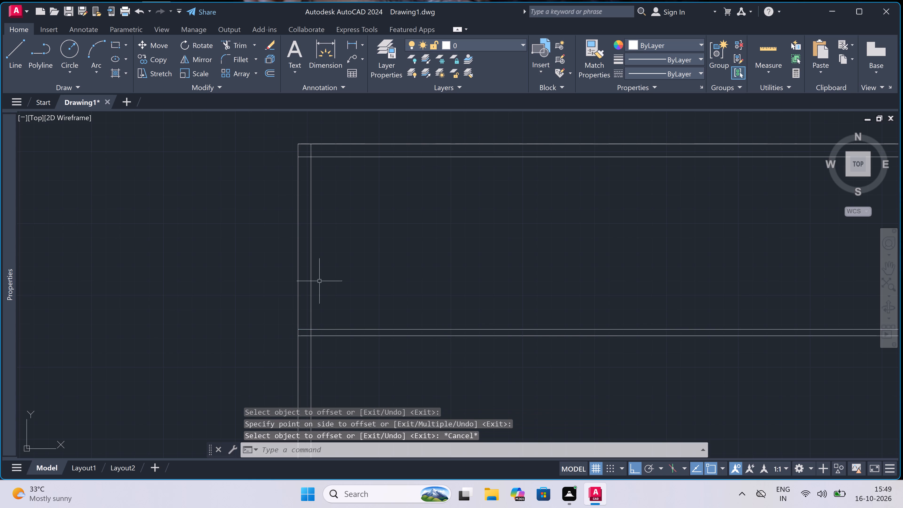
{"action": "left_click", "coordinate": [311, 276]}
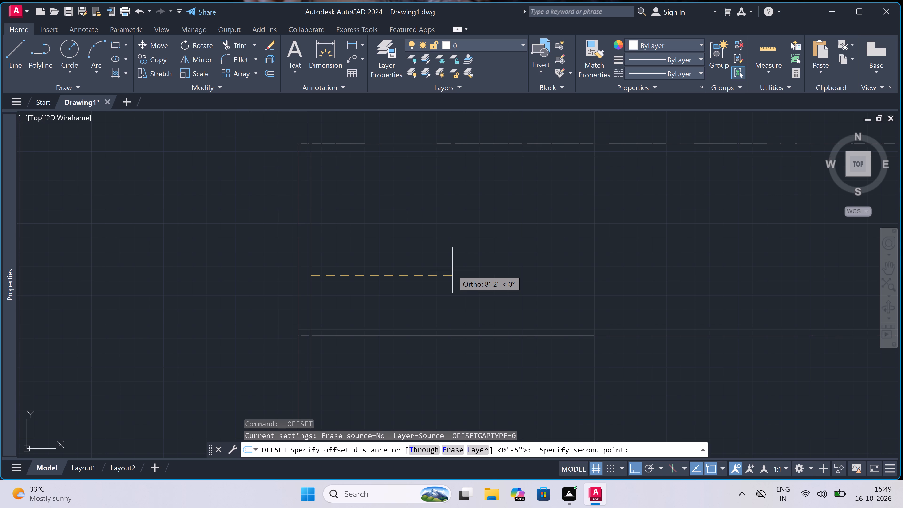
{"action": "type", "text": "3'3\""}
{"action": "key", "text": "space"}
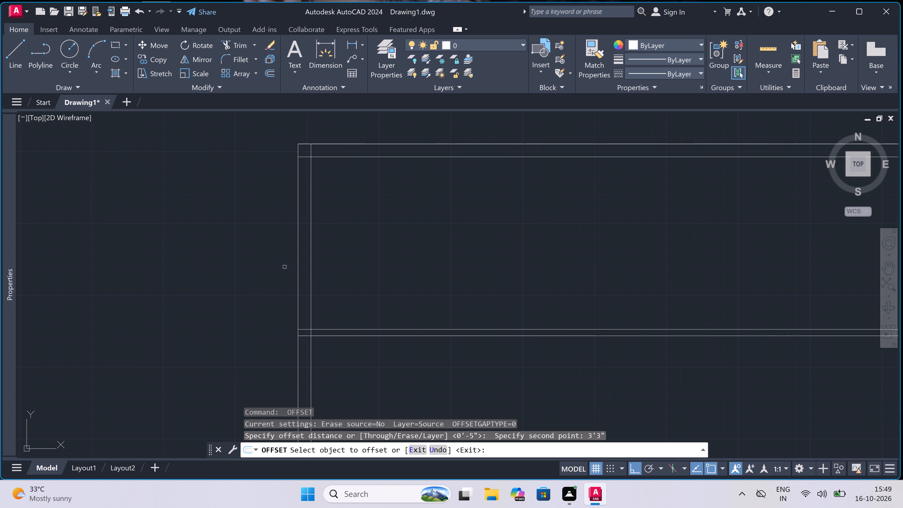
{"action": "left_click", "coordinate": [312, 262]}
{"action": "left_click", "coordinate": [354, 262]}
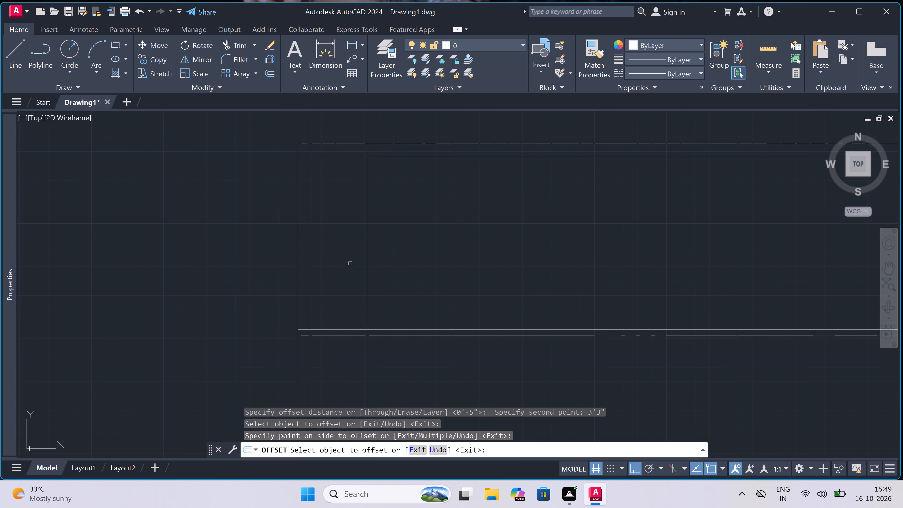
Offset the outer line of the left wall 3'3" outward, away from the room.
{"action": "left_click", "coordinate": [298, 255]}
{"action": "left_click", "coordinate": [165, 258]}
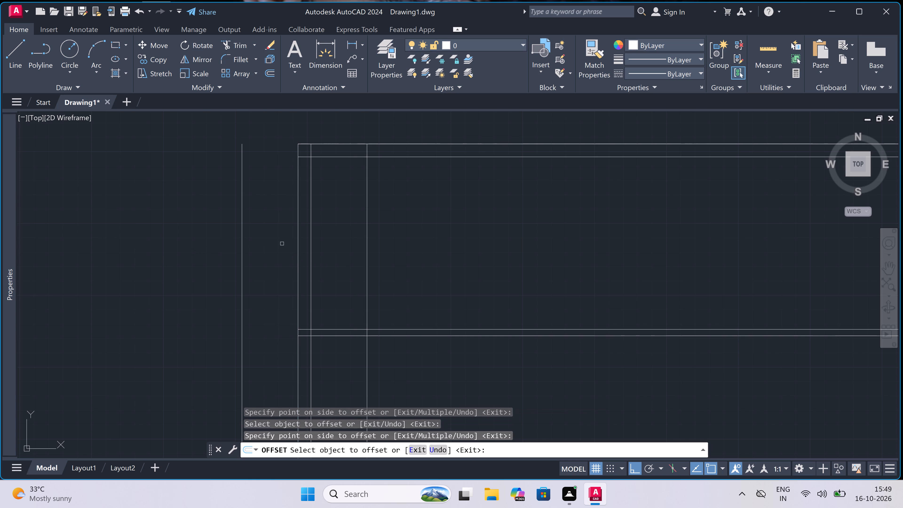
{"action": "key", "text": "Escape"}
Delete the vertical line offset 3'3" inside the room from the left wall.
{"action": "left_click", "coordinate": [369, 222]}
{"action": "left_click", "coordinate": [338, 251]}
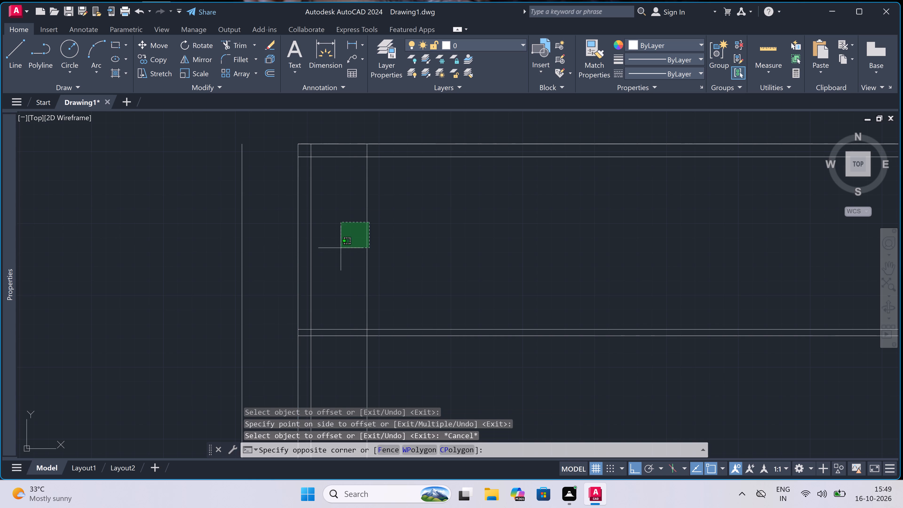
{"action": "key", "text": "Delete"}
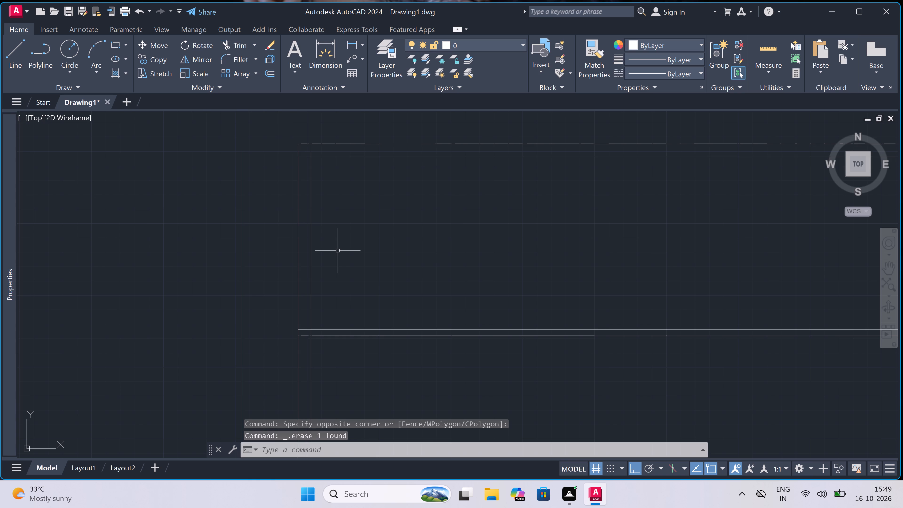
Extend the top wall and partition wall lines leftward to the new outermost vertical line.
{"action": "type", "text": "ex"}
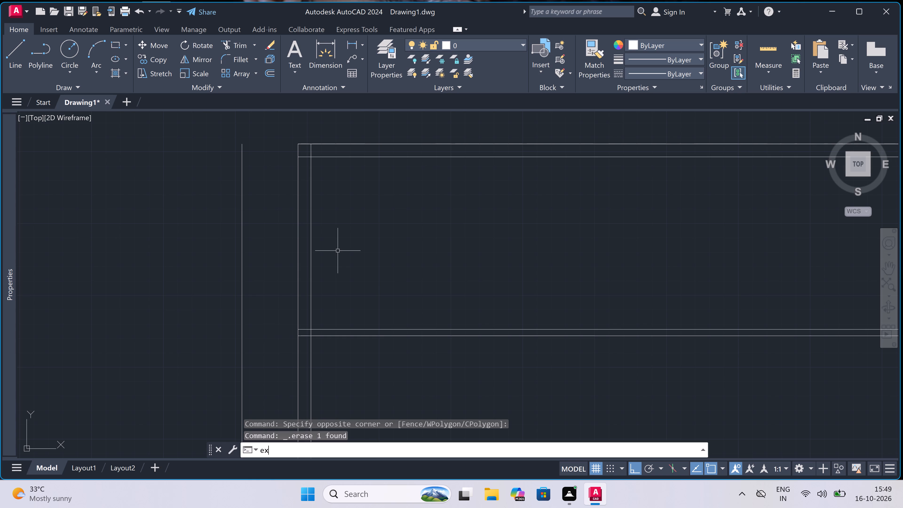
{"action": "key", "text": "space"}
{"action": "left_click", "coordinate": [344, 143]}
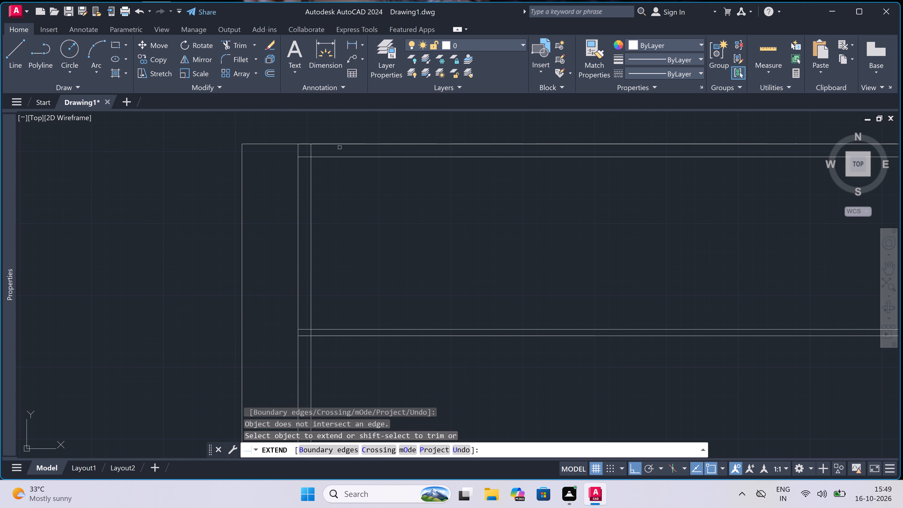
{"action": "left_click", "coordinate": [340, 147]}
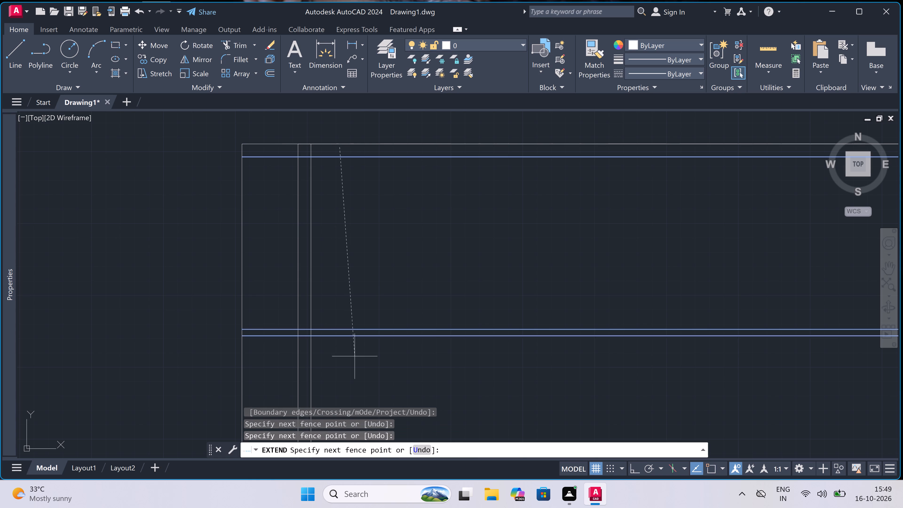
{"action": "left_click", "coordinate": [355, 356]}
{"action": "key", "text": "Escape"}
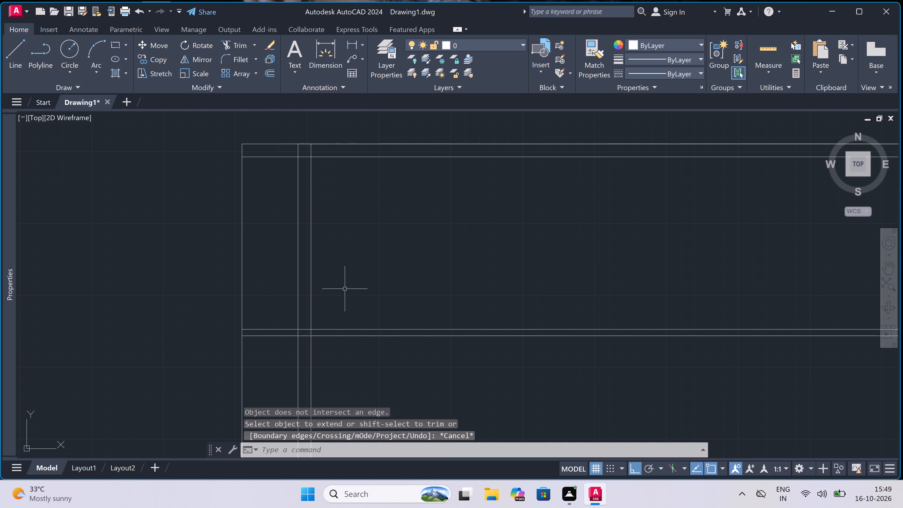
Offset the inner line of the left wall 13' to the right to set the first room's width.
{"action": "key", "text": "o"}
{"action": "key", "text": "space"}
{"action": "left_click", "coordinate": [307, 275]}
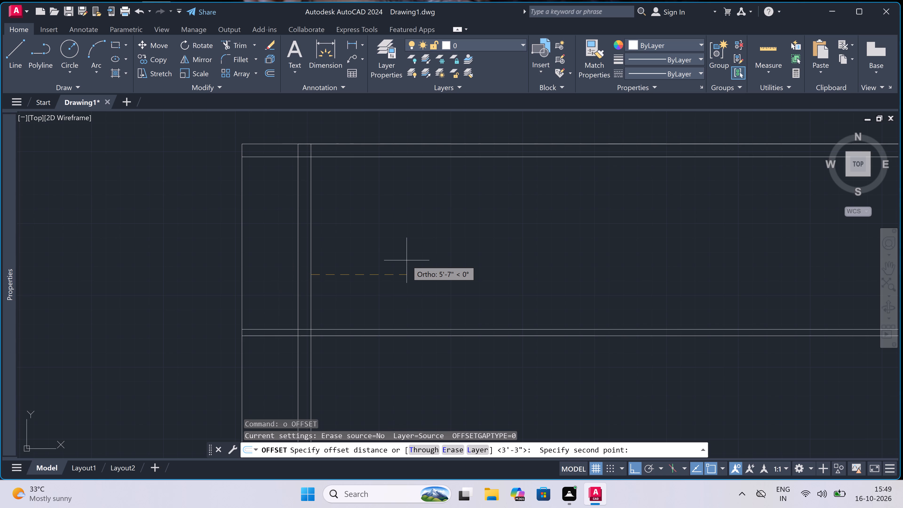
{"action": "type", "text": "13'"}
{"action": "key", "text": "space"}
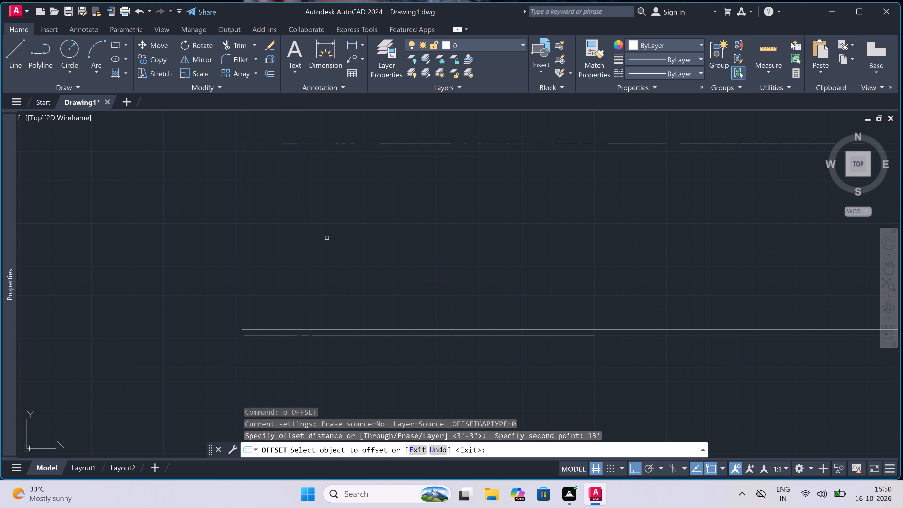
{"action": "double_click", "coordinate": [310, 232]}
{"action": "left_click", "coordinate": [377, 230]}
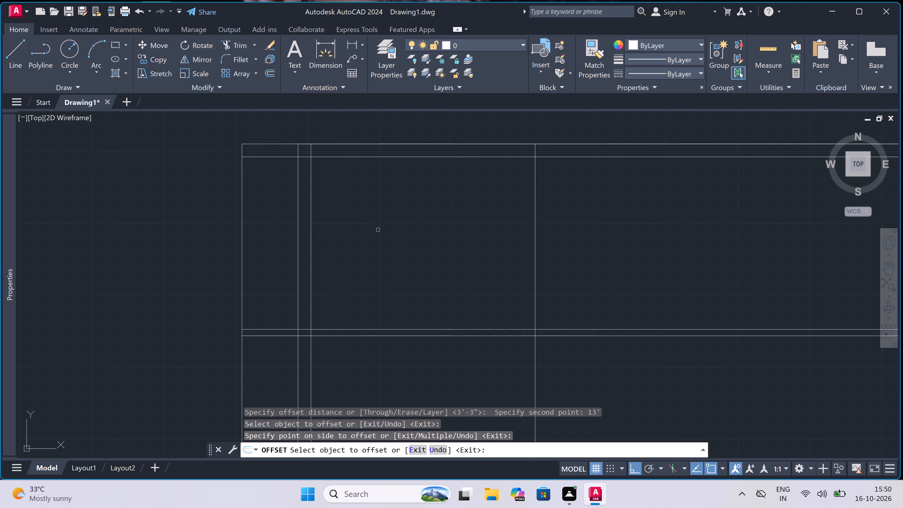
{"action": "key", "text": "Escape"}
Offset the first room's right-hand vertical line 4.5" to the right to form a partition wall.
{"action": "scroll", "coordinate": [329, 254], "scroll_direction": "down", "scroll_amount": 2}
{"action": "scroll", "coordinate": [406, 254], "scroll_direction": "up", "scroll_amount": 2}
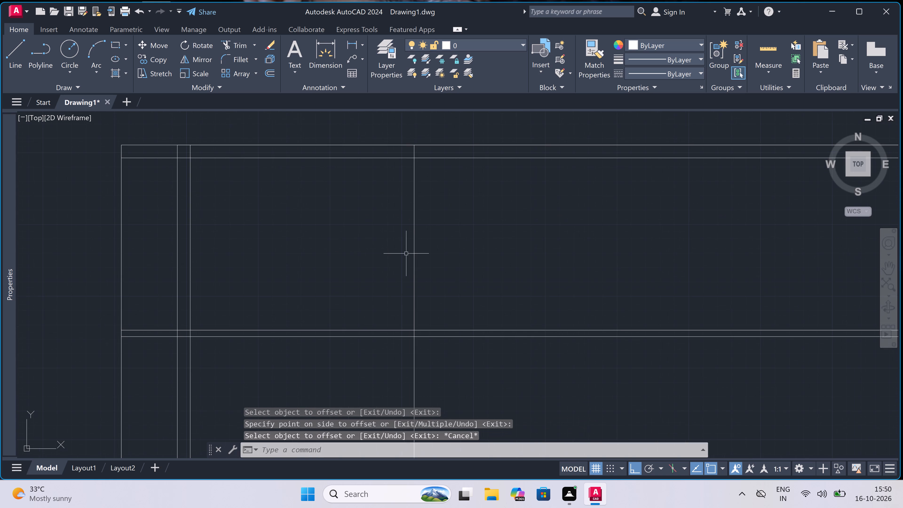
{"action": "key", "text": "space"}
{"action": "left_click", "coordinate": [414, 253]}
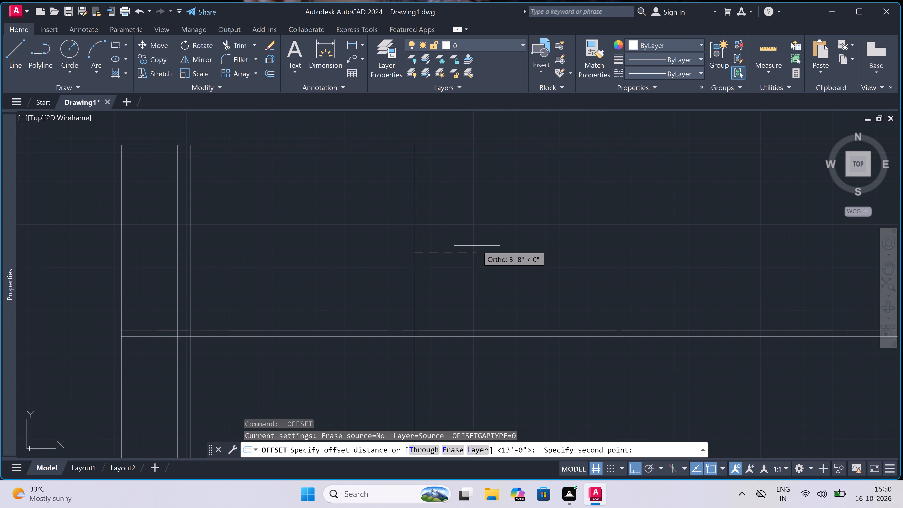
{"action": "type", "text": "4.5"}
{"action": "type", "text": "\""}
{"action": "key", "text": "space"}
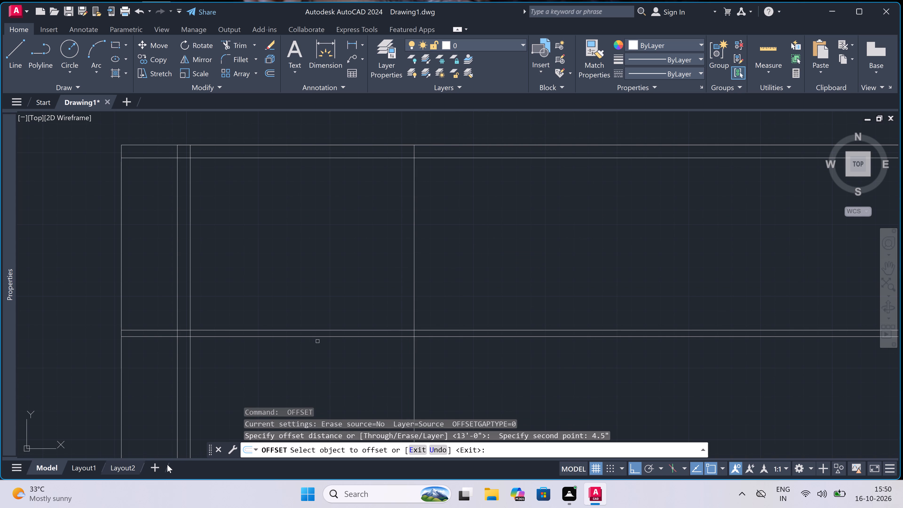
{"action": "left_click", "coordinate": [416, 264]}
{"action": "left_click", "coordinate": [416, 263]}
{"action": "left_click", "coordinate": [444, 263]}
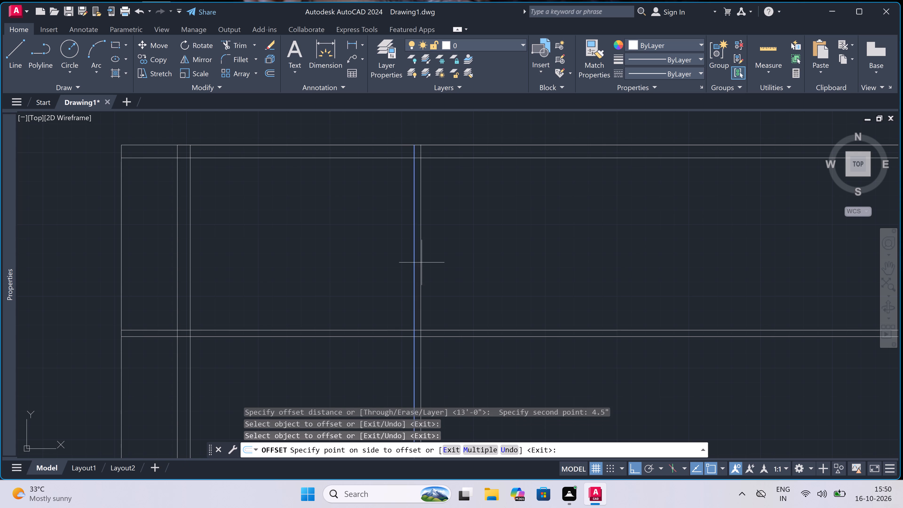
{"action": "key", "text": "Escape"}
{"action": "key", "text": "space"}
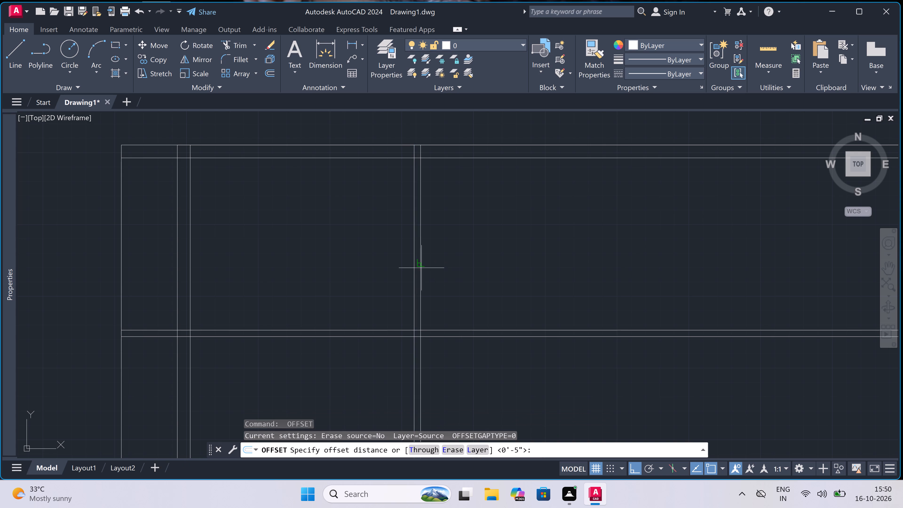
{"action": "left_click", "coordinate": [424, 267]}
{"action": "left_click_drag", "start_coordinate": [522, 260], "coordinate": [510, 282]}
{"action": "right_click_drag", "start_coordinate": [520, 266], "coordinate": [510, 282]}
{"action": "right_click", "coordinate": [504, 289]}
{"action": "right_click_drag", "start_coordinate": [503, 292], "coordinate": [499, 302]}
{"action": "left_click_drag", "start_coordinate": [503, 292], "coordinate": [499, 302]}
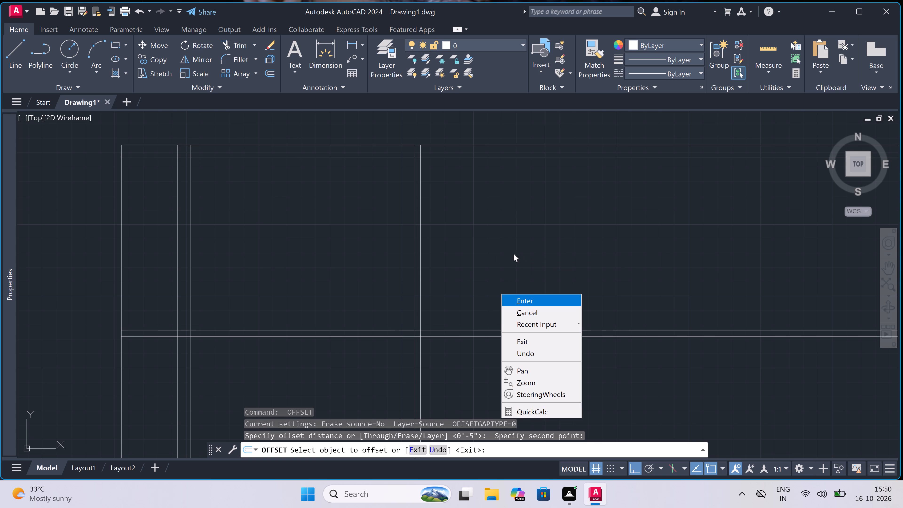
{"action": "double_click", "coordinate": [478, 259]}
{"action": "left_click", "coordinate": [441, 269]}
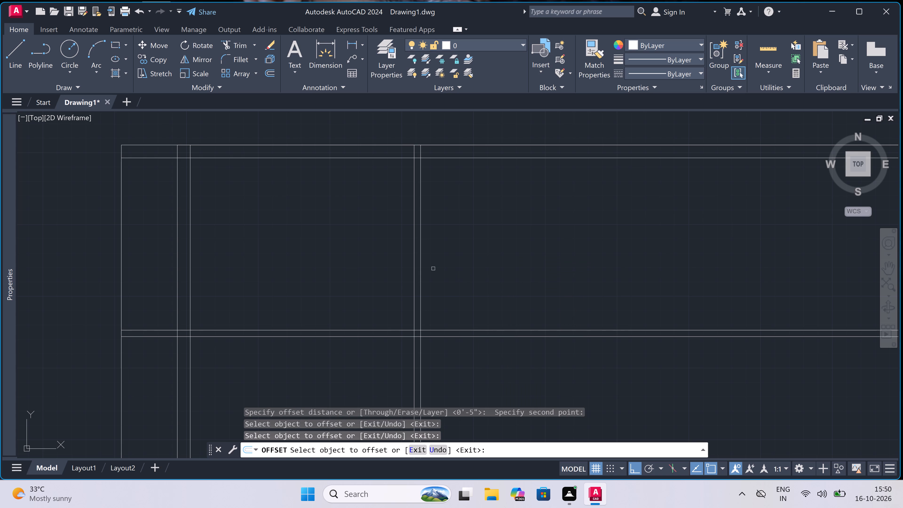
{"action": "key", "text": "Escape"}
Offset the right line of the first vertical partition 4' to the right.
{"action": "key", "text": "space"}
{"action": "left_click", "coordinate": [419, 267]}
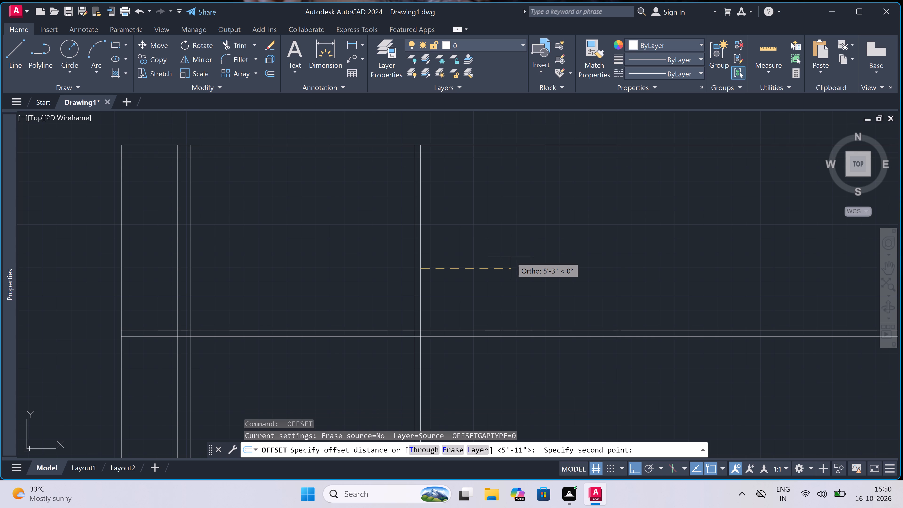
{"action": "type", "text": "4'"}
{"action": "key", "text": "space"}
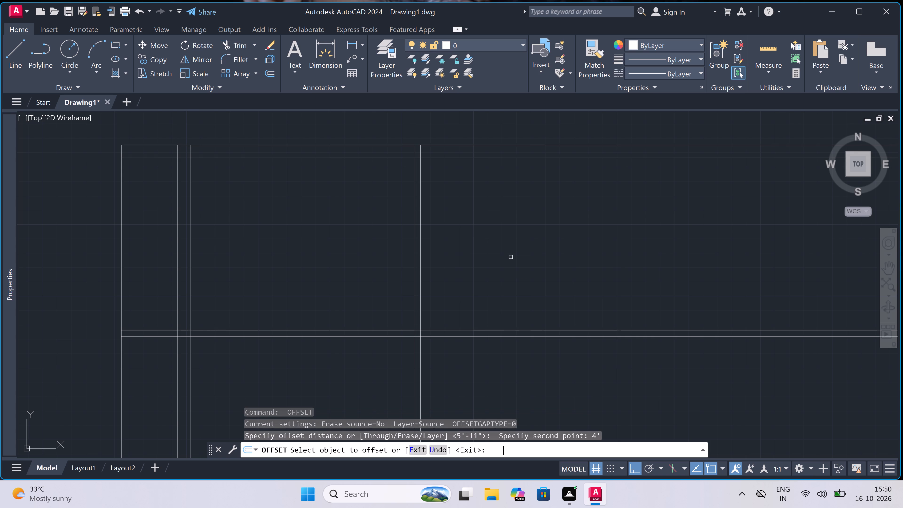
{"action": "left_click", "coordinate": [420, 238]}
{"action": "left_click", "coordinate": [512, 237]}
{"action": "key", "text": "Escape"}
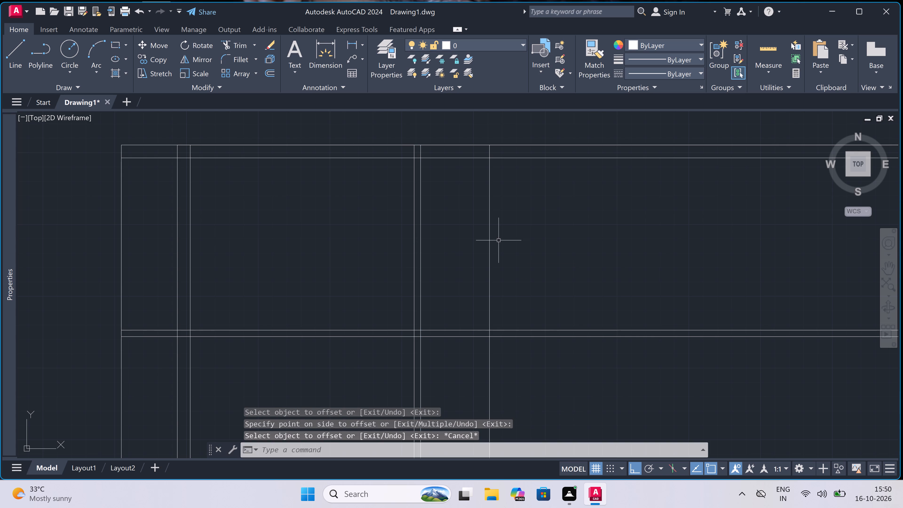
Offset the new vertical line 4.5" to the right to form the second vertical partition wall.
{"action": "key", "text": "space"}
{"action": "double_click", "coordinate": [492, 239]}
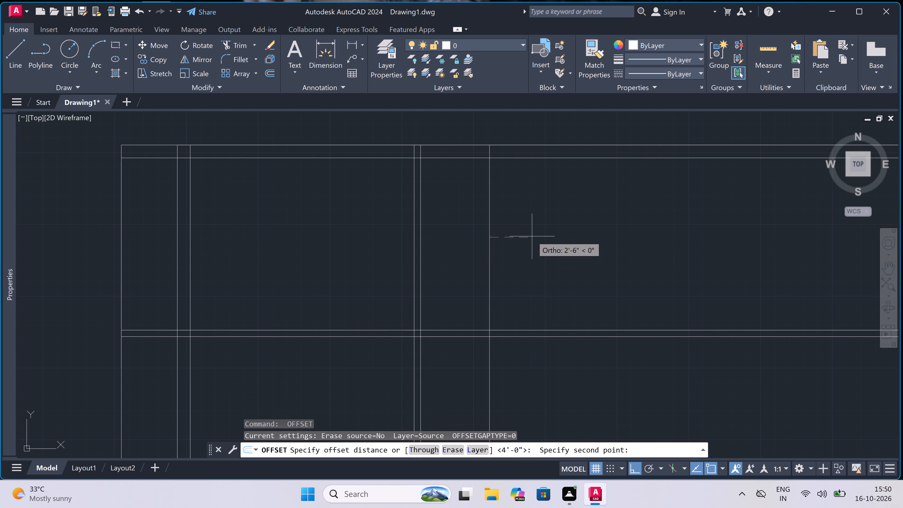
{"action": "type", "text": "4."}
{"action": "key", "text": "5"}
{"action": "key", "text": "shift+quotedbl"}
{"action": "key", "text": "space"}
{"action": "left_click", "coordinate": [489, 221]}
{"action": "left_click", "coordinate": [533, 211]}
{"action": "key", "text": "Escape"}
Offset the right line of the second vertical partition 4' to the right.
{"action": "key", "text": "space"}
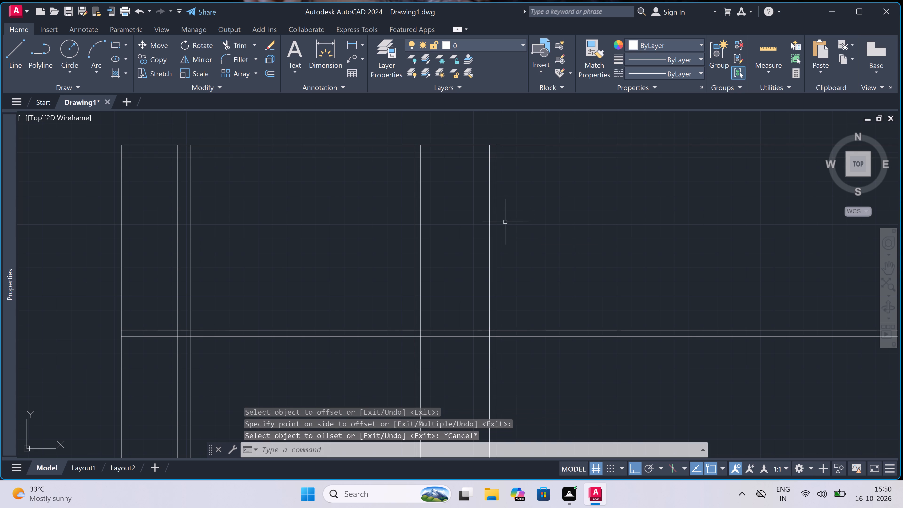
{"action": "left_click", "coordinate": [493, 225]}
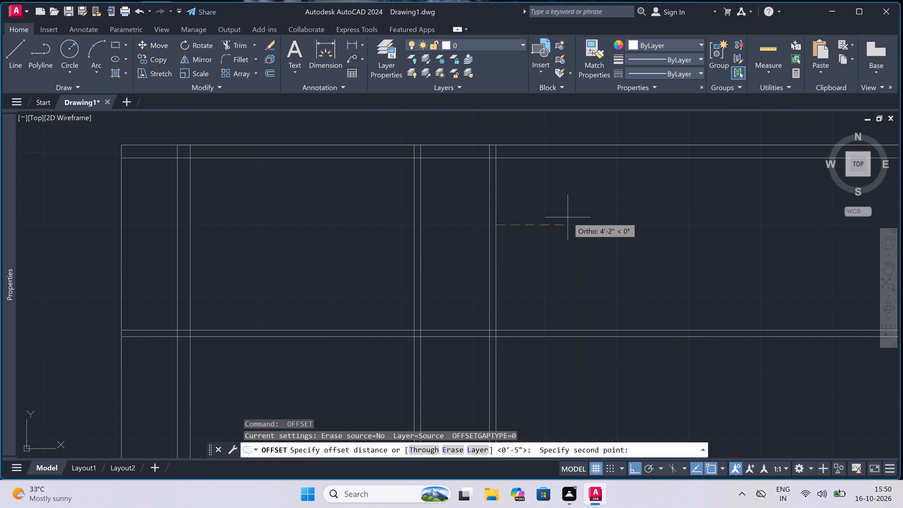
{"action": "type", "text": "4'"}
{"action": "key", "text": "space"}
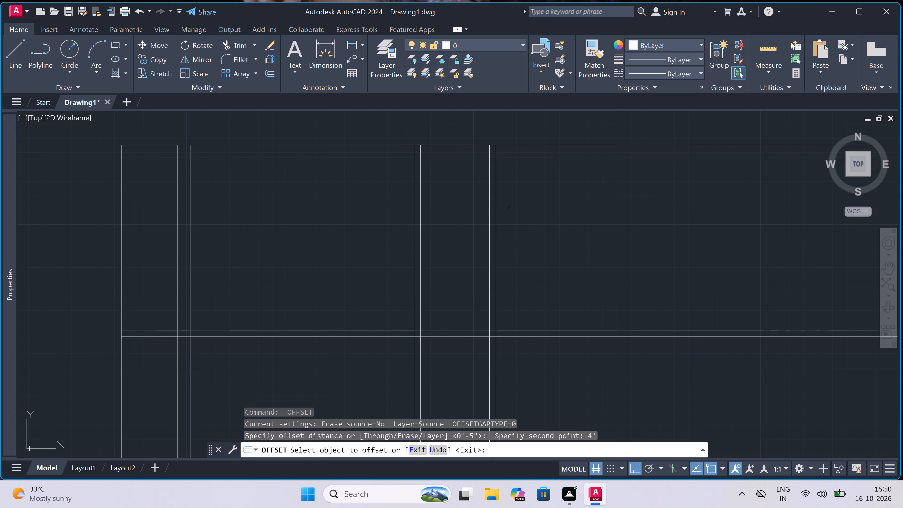
{"action": "double_click", "coordinate": [496, 211]}
{"action": "left_click", "coordinate": [575, 210]}
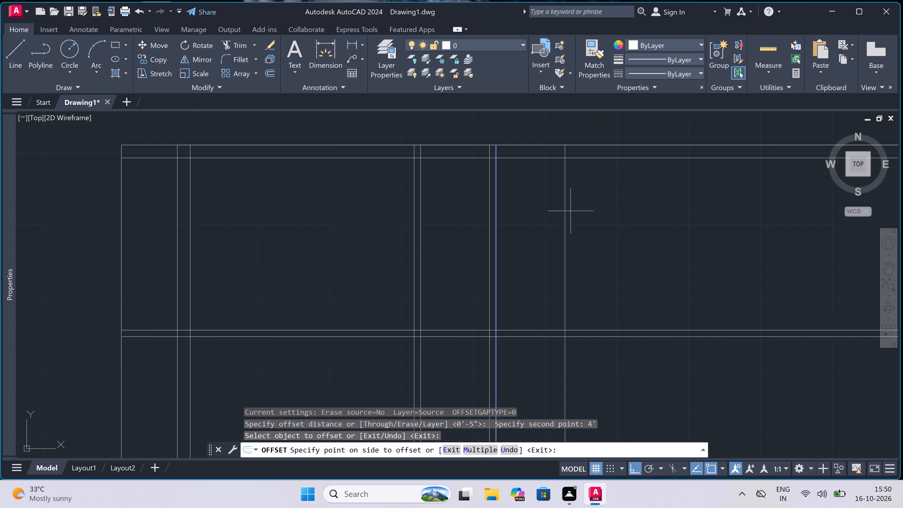
{"action": "key", "text": "Escape"}
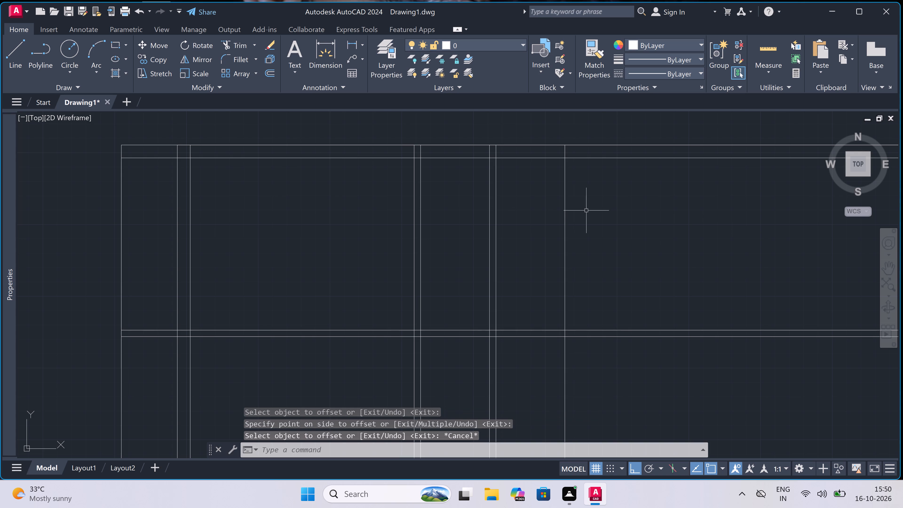
Offset the newest vertical line 4.5" to the right to form the third vertical partition wall.
{"action": "key", "text": "space"}
{"action": "left_click", "coordinate": [567, 218]}
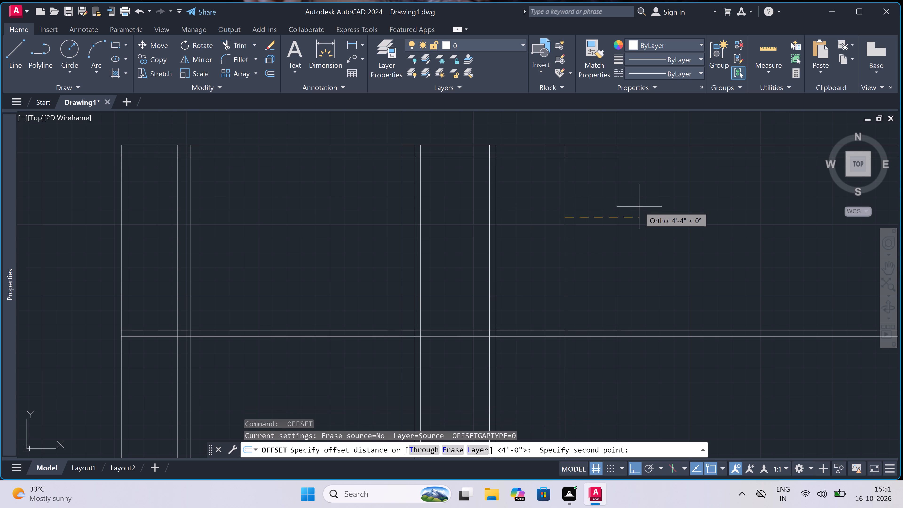
{"action": "key", "text": "4"}
{"action": "type", "text": ".5\""}
{"action": "key", "text": "space"}
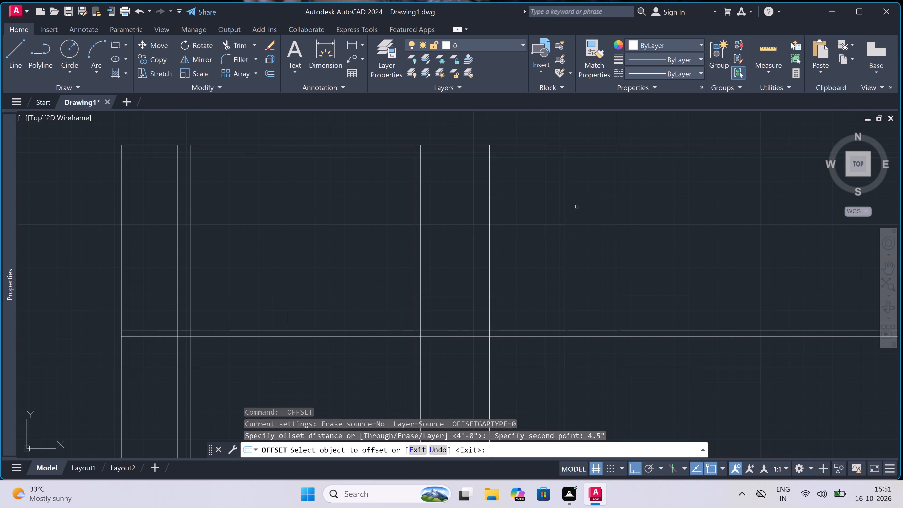
{"action": "left_click", "coordinate": [565, 204]}
{"action": "left_click", "coordinate": [597, 204]}
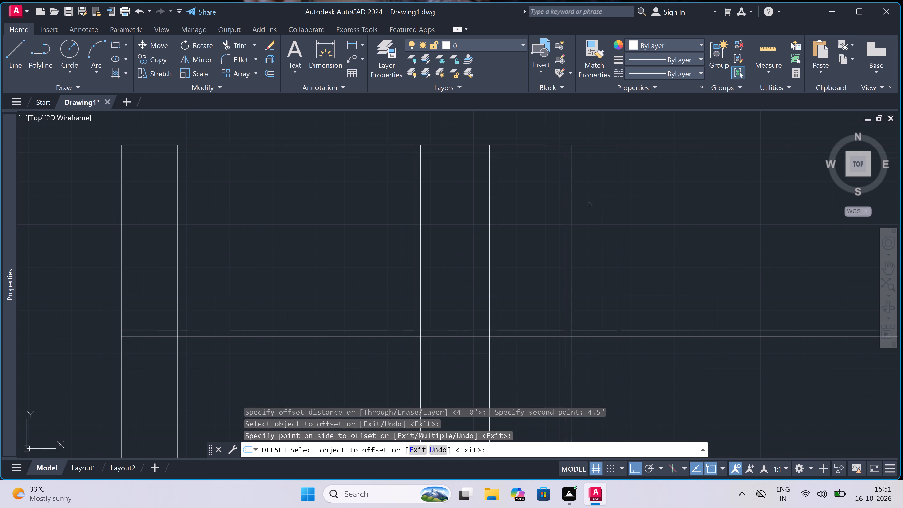
{"action": "scroll", "coordinate": [371, 231], "scroll_direction": "down", "scroll_amount": 5}
{"action": "scroll", "coordinate": [399, 233], "scroll_direction": "up", "scroll_amount": 3}
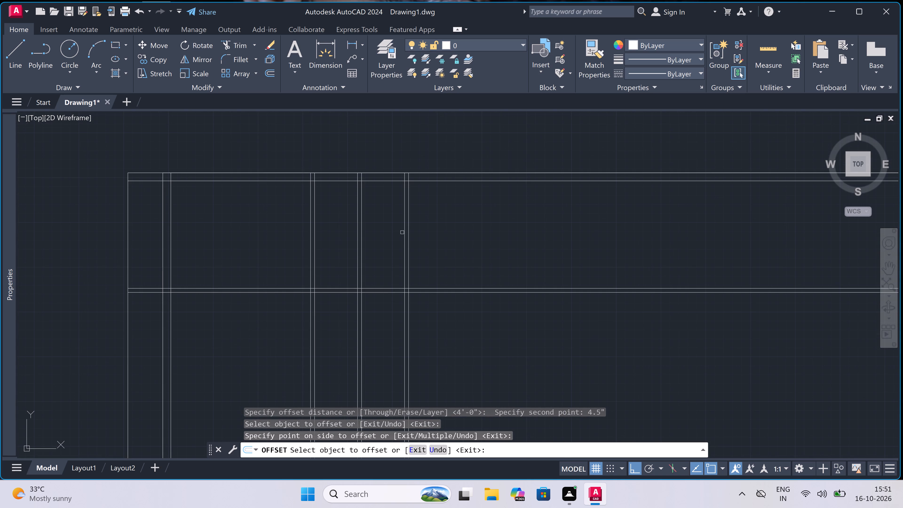
{"action": "key", "text": "Escape"}
Offset the right line of the third vertical partition 9'1.5" to the right.
{"action": "key", "text": "space"}
{"action": "scroll", "coordinate": [412, 231], "scroll_direction": "up", "scroll_amount": 1}
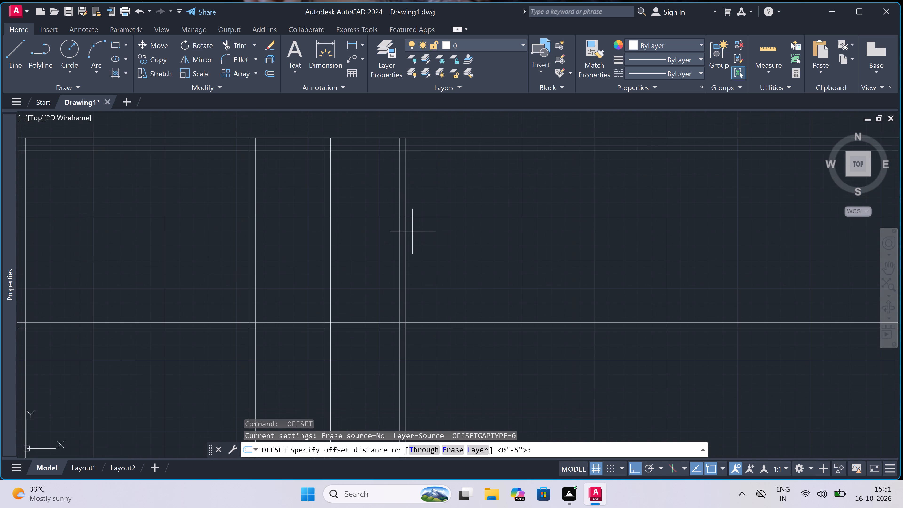
{"action": "left_click", "coordinate": [409, 232]}
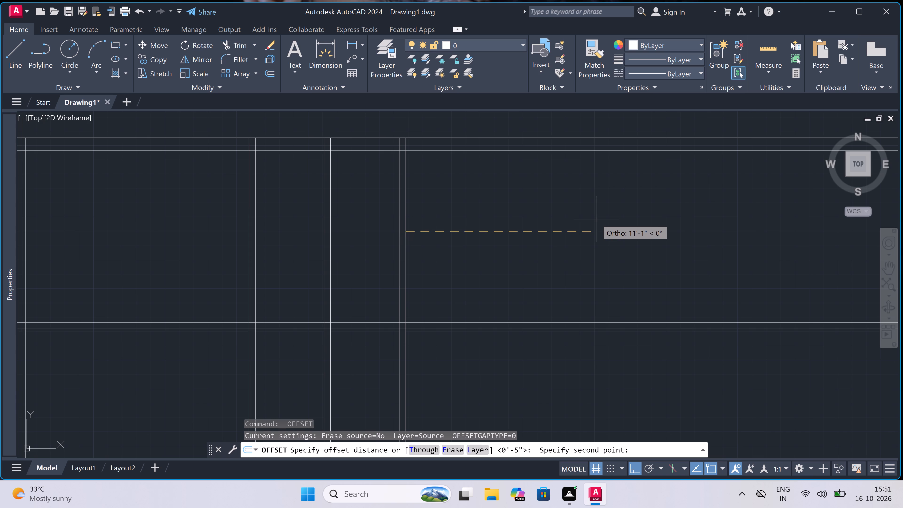
{"action": "type", "text": "9'1"}
{"action": "type", "text": ".5\""}
{"action": "key", "text": "space"}
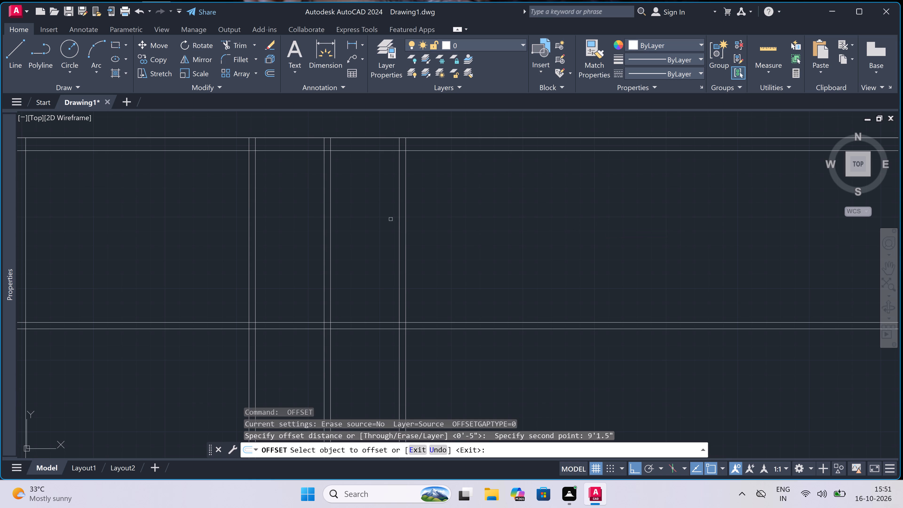
{"action": "triple_click", "coordinate": [407, 216]}
{"action": "double_click", "coordinate": [447, 216]}
{"action": "key", "text": "Escape"}
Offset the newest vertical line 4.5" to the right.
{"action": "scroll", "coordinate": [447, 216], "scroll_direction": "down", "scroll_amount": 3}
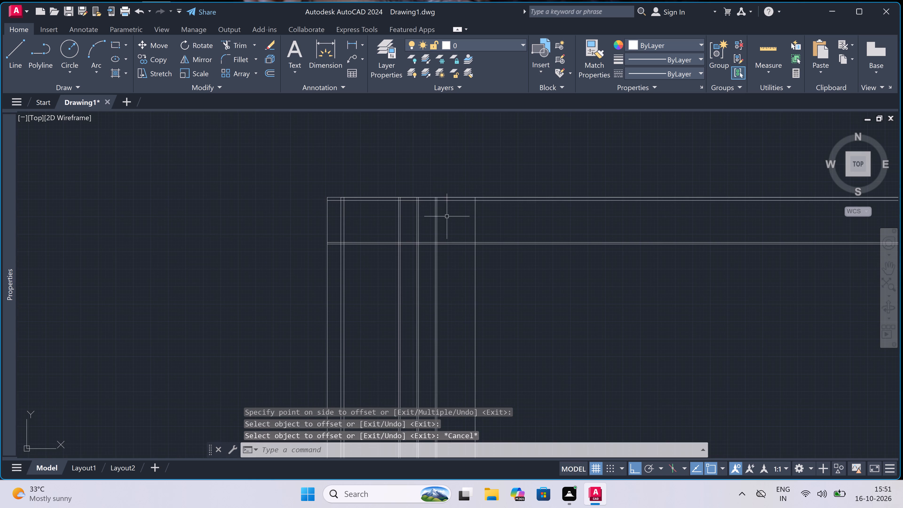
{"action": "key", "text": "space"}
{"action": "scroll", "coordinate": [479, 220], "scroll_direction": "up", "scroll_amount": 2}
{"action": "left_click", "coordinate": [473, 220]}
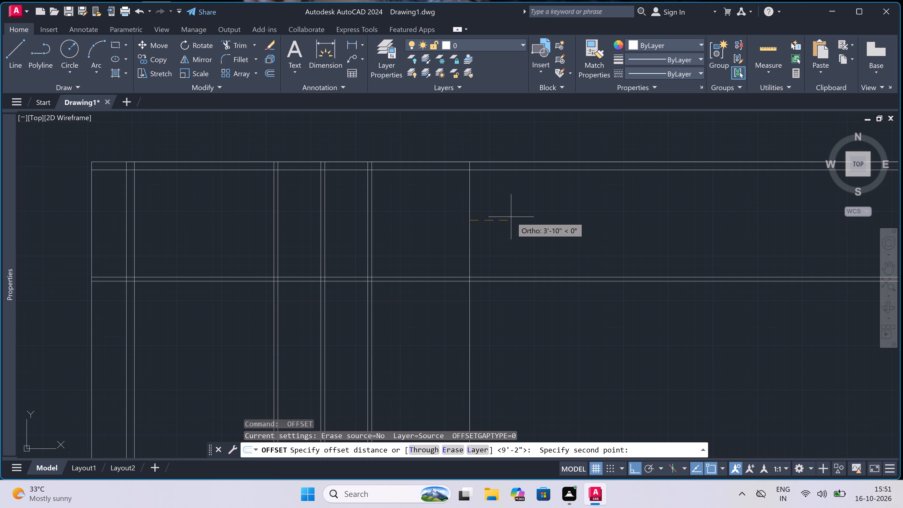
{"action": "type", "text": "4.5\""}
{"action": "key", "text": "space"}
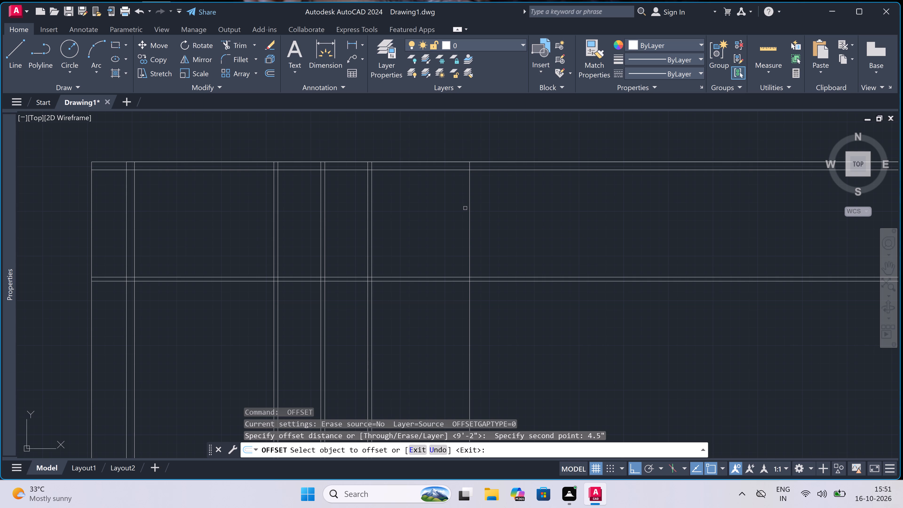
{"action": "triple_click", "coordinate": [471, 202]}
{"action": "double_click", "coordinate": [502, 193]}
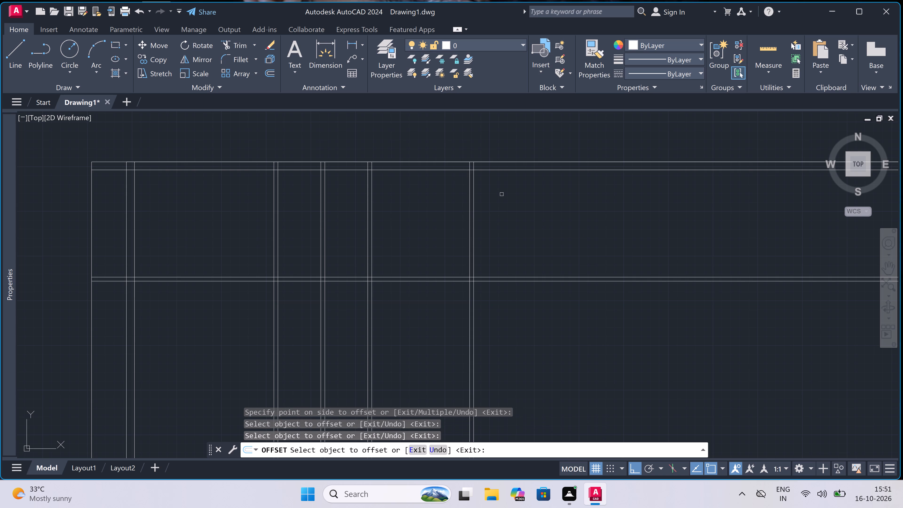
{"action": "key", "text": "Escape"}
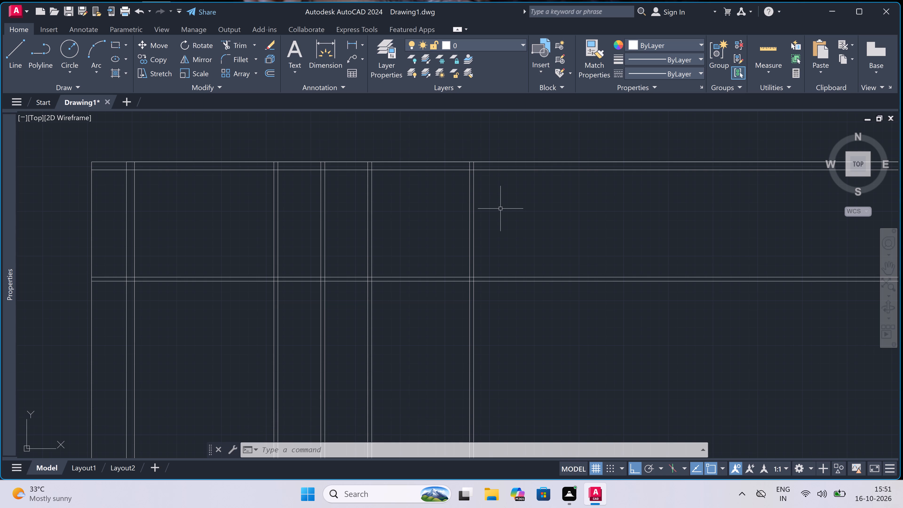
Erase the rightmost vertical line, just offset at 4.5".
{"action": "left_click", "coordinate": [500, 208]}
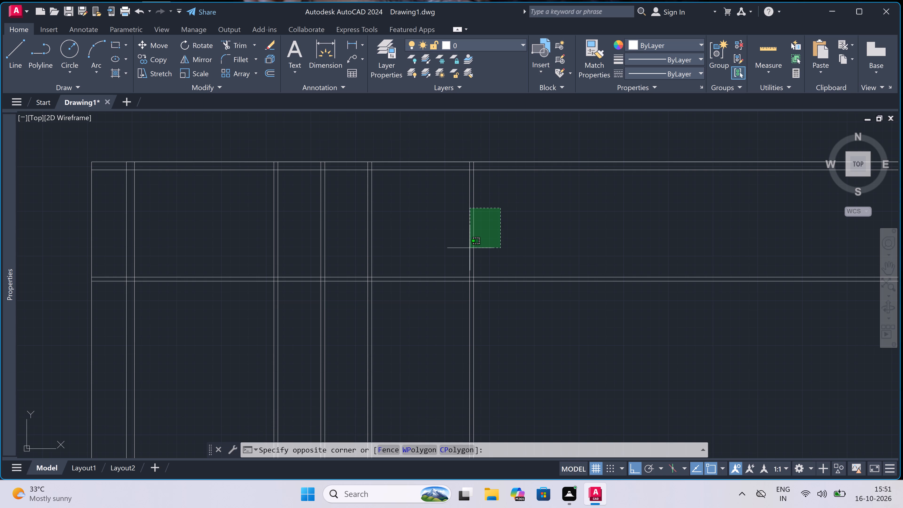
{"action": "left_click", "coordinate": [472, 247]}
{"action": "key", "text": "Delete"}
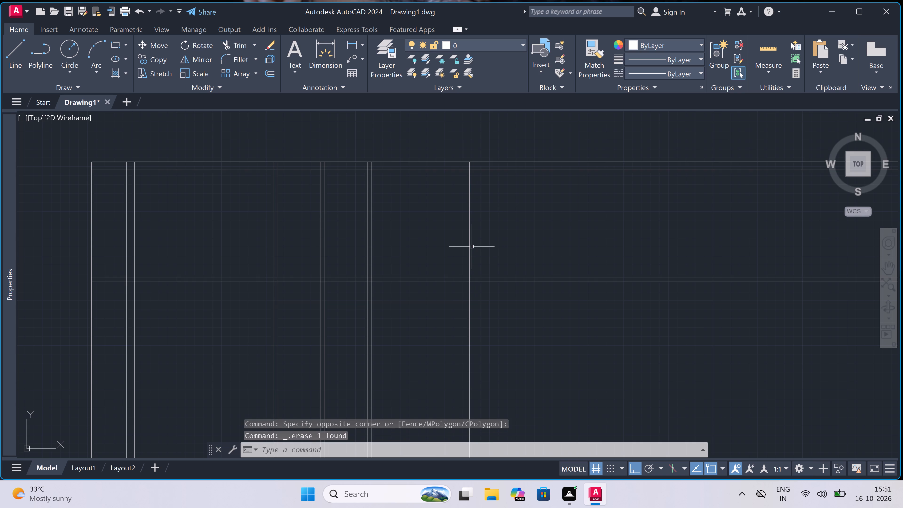
Offset the rightmost remaining vertical line 9" to the right to form a thicker vertical wall.
{"action": "key", "text": "o"}
{"action": "key", "text": "space"}
{"action": "double_click", "coordinate": [471, 232]}
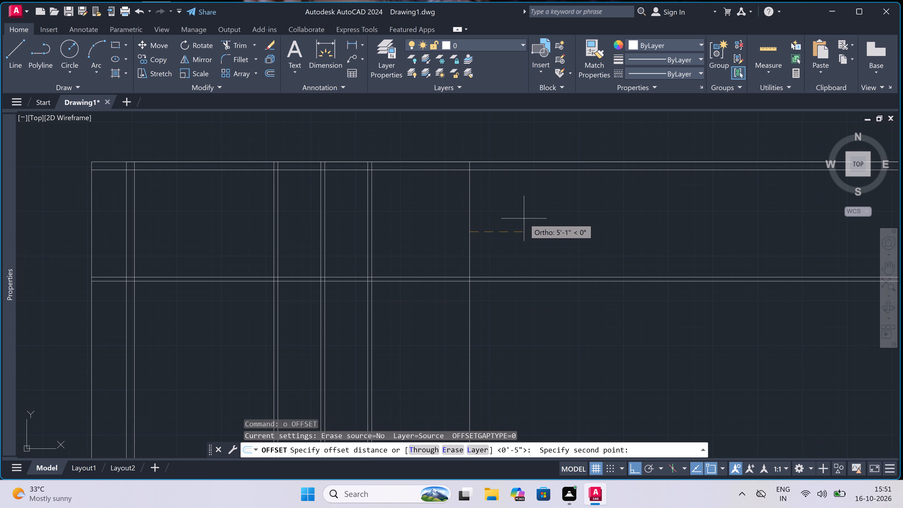
{"action": "type", "text": "9\""}
{"action": "key", "text": "space"}
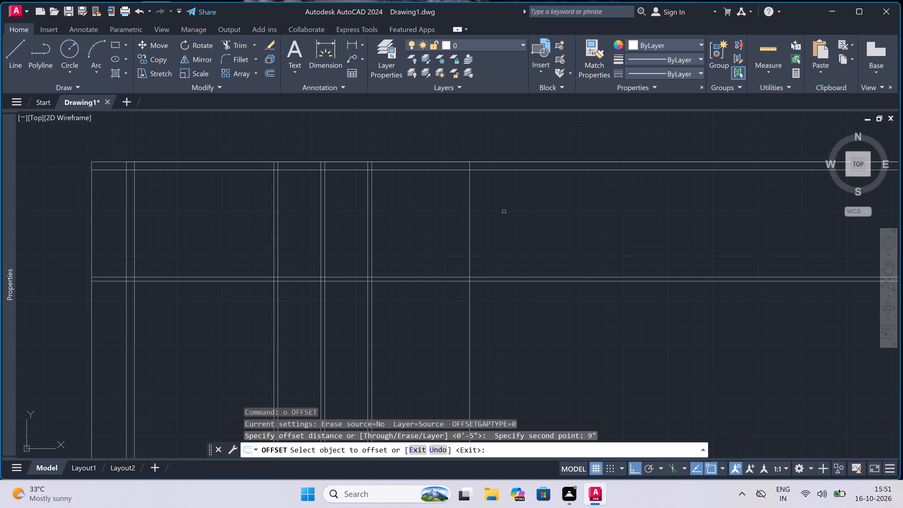
{"action": "left_click", "coordinate": [469, 194]}
{"action": "left_click", "coordinate": [499, 190]}
{"action": "key", "text": "Escape"}
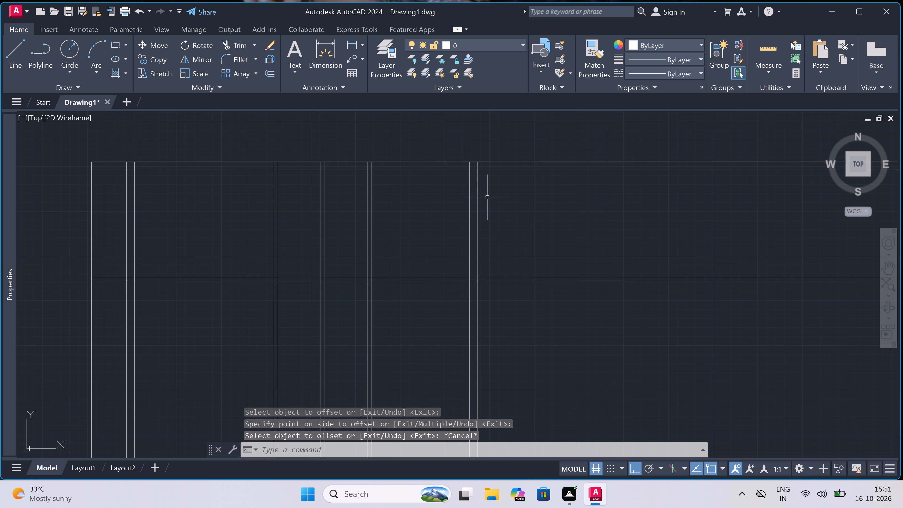
Offset the right line of the 9" vertical wall 3'3" to the right.
{"action": "key", "text": "space"}
{"action": "left_click", "coordinate": [482, 201]}
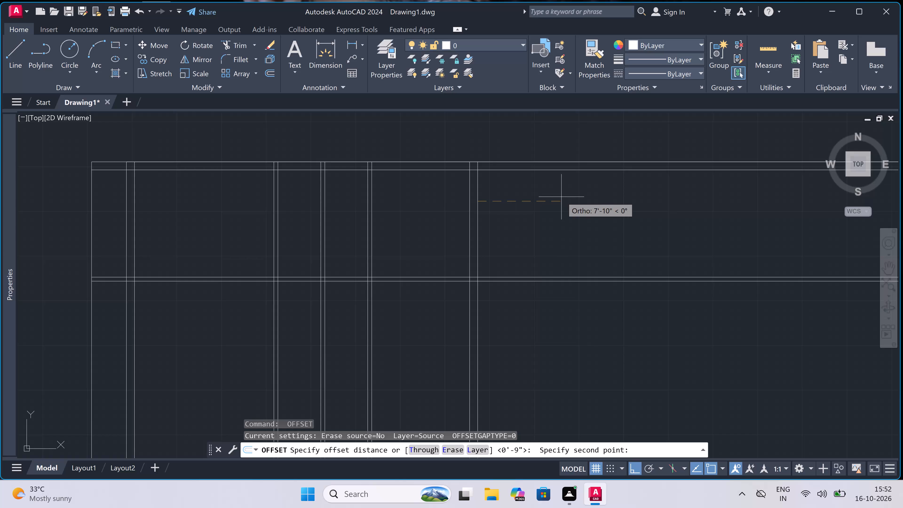
{"action": "type", "text": "3'3\""}
{"action": "key", "text": "space"}
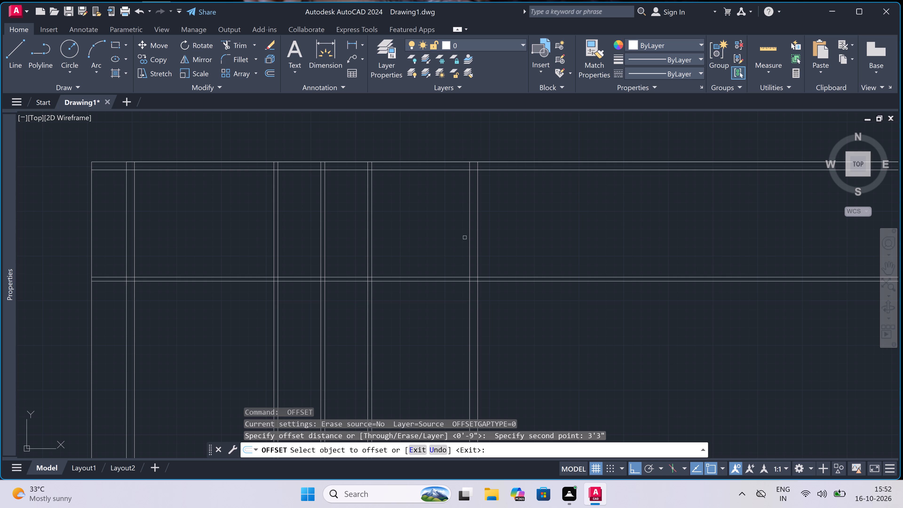
{"action": "double_click", "coordinate": [479, 223]}
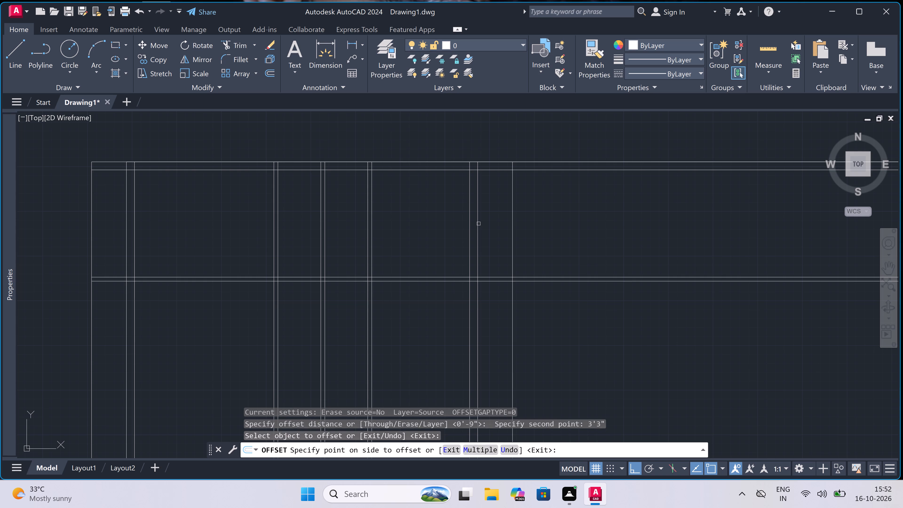
{"action": "left_click", "coordinate": [536, 220]}
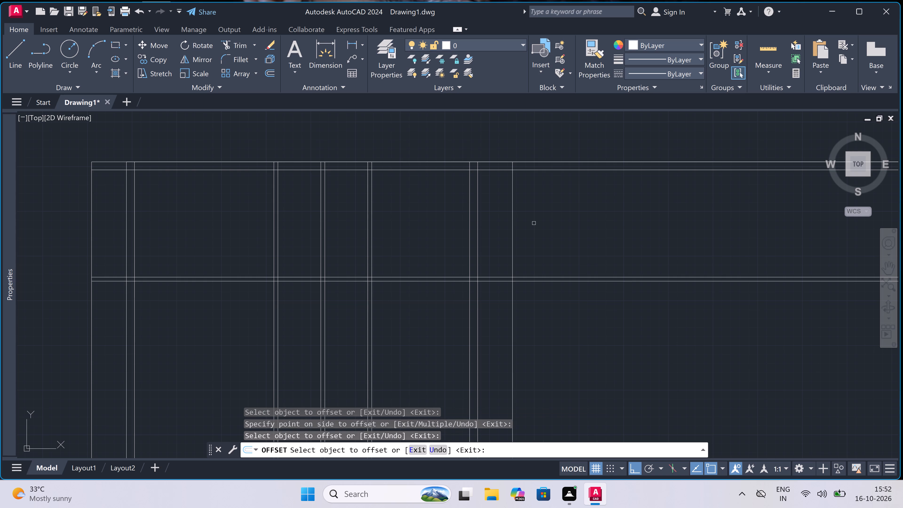
{"action": "key", "text": "Escape"}
Offset the newest vertical line 4.5" to the right to form the plan's right end wall.
{"action": "key", "text": "space"}
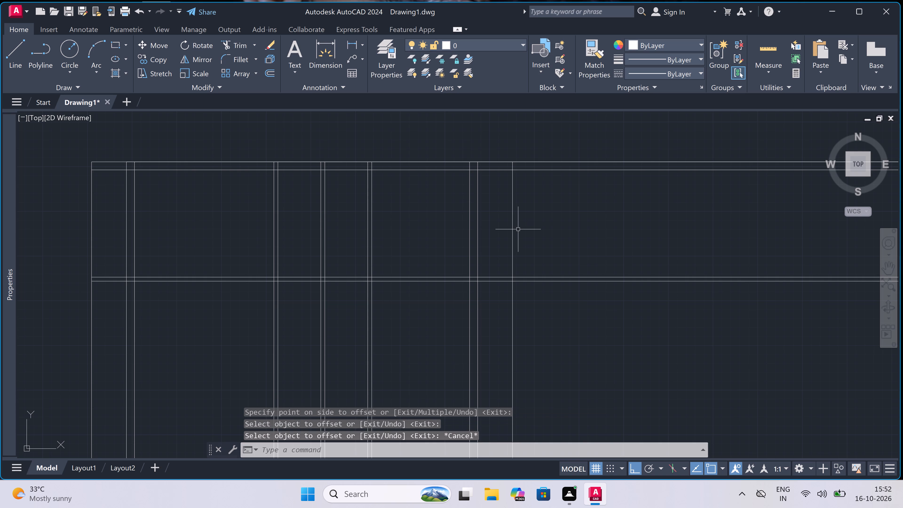
{"action": "left_click", "coordinate": [517, 229]}
{"action": "type", "text": "4.5\""}
{"action": "key", "text": "space"}
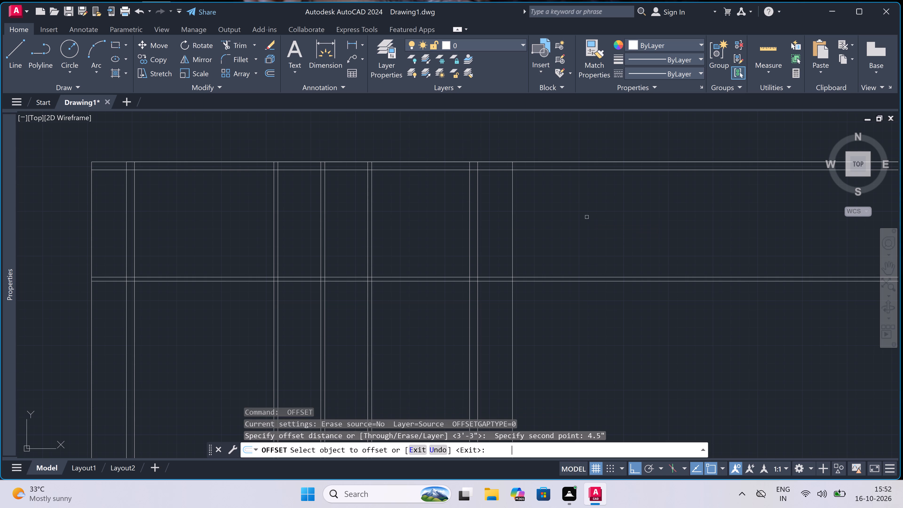
{"action": "double_click", "coordinate": [513, 210]}
{"action": "left_click", "coordinate": [530, 204]}
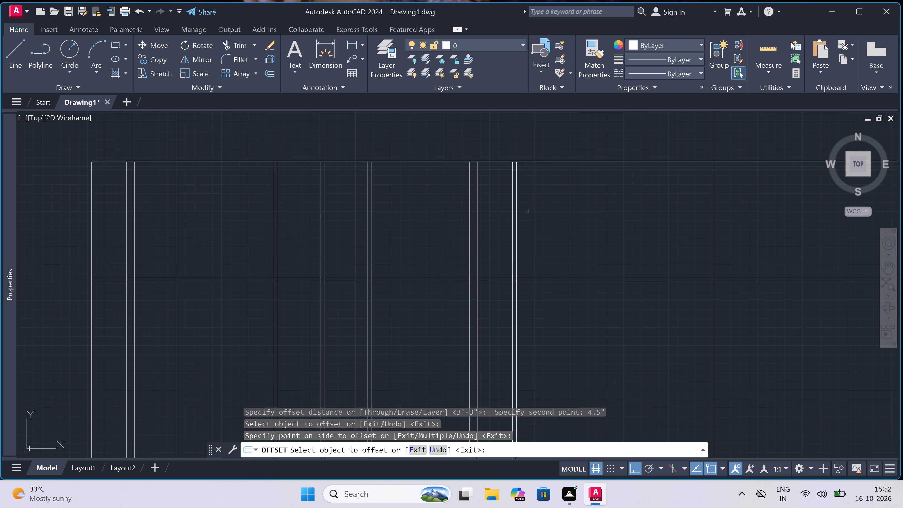
{"action": "scroll", "coordinate": [547, 194], "scroll_direction": "down", "scroll_amount": 3}
{"action": "scroll", "coordinate": [547, 194], "scroll_direction": "up", "scroll_amount": 2}
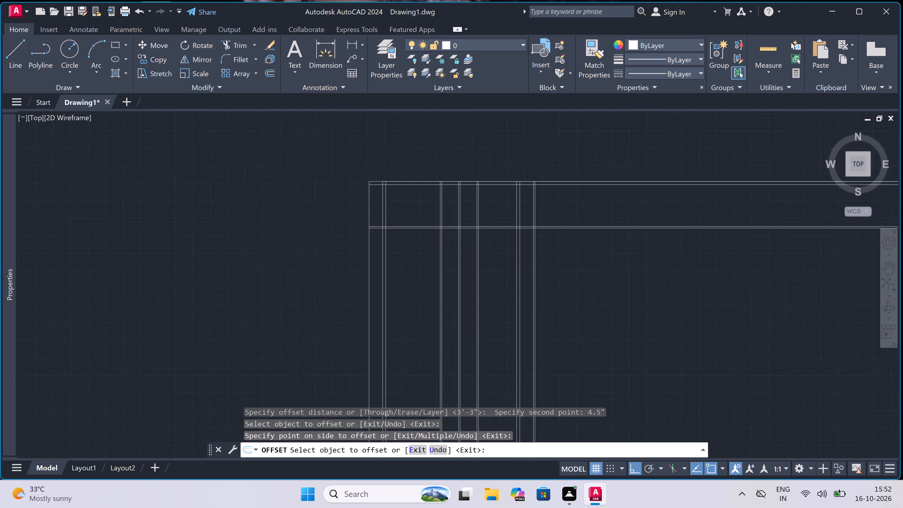
{"action": "scroll", "coordinate": [547, 194], "scroll_direction": "up", "scroll_amount": 1}
{"action": "key", "text": "Escape"}
Trim the horizontal wall lines that extend past the outer line of the right end wall.
{"action": "key", "text": "t"}
{"action": "key", "text": "r"}
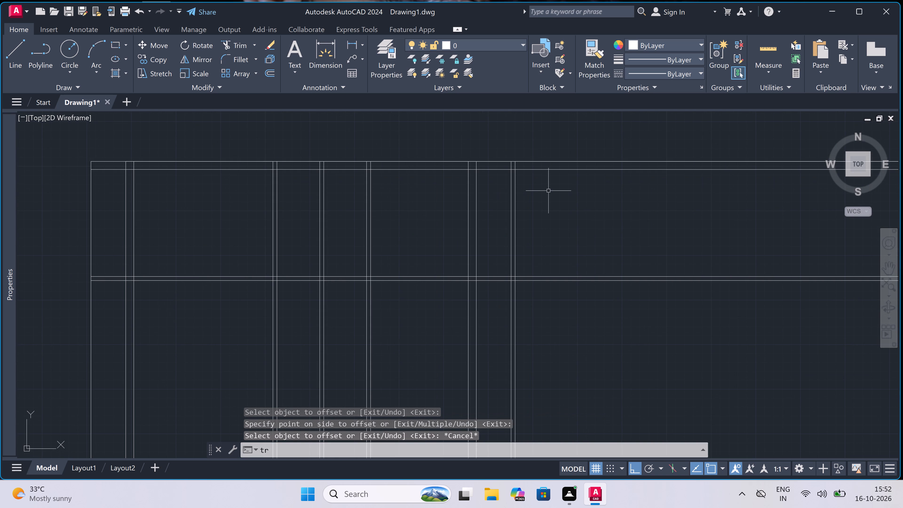
{"action": "key", "text": "space"}
{"action": "left_click", "coordinate": [546, 148]}
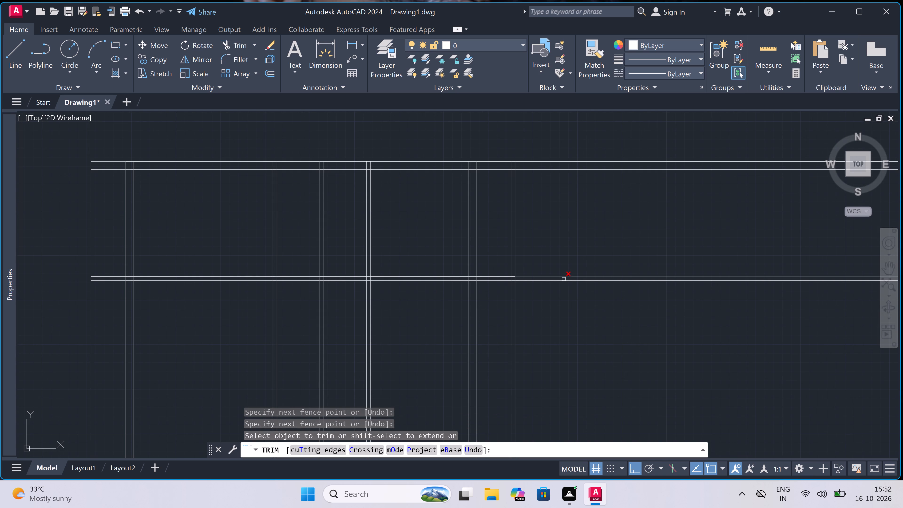
{"action": "left_click", "coordinate": [555, 317]}
{"action": "triple_click", "coordinate": [551, 160]}
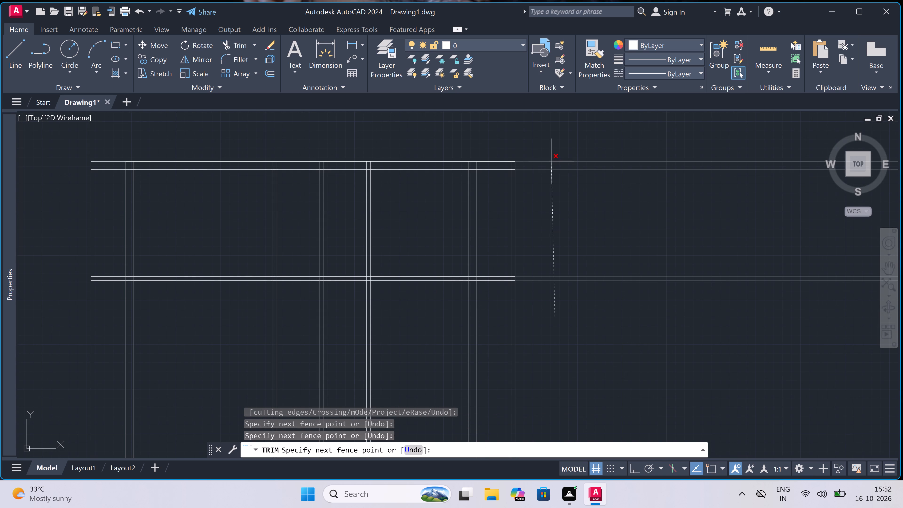
{"action": "left_click", "coordinate": [551, 160]}
Trim the overlapping inner wall lines at the plan's upper-right corner, where the top wall meets the right end wall.
{"action": "scroll", "coordinate": [530, 156], "scroll_direction": "up", "scroll_amount": 2}
{"action": "left_click", "coordinate": [530, 156]}
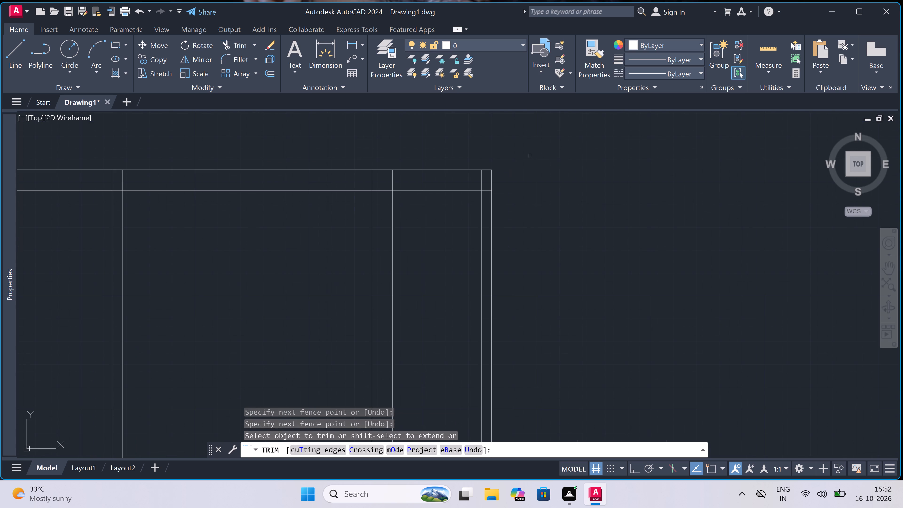
{"action": "scroll", "coordinate": [483, 173], "scroll_direction": "up", "scroll_amount": 2}
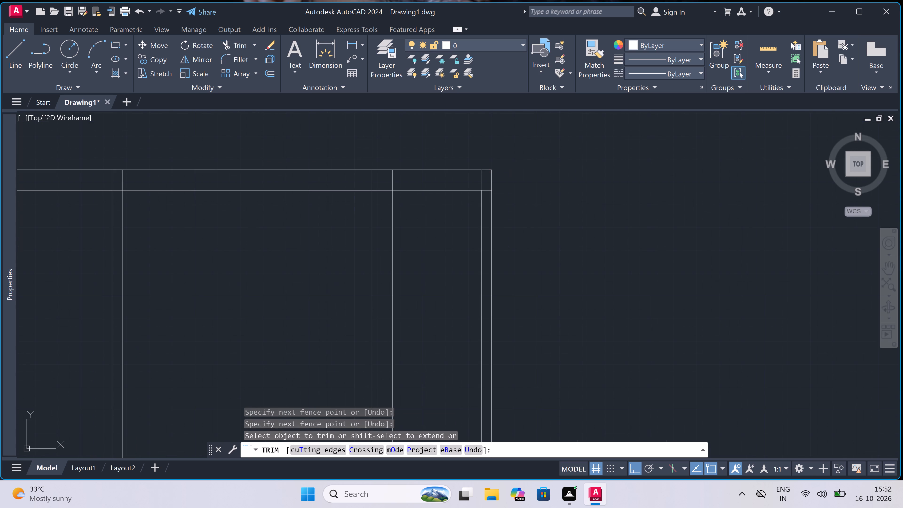
{"action": "left_click", "coordinate": [480, 175]}
{"action": "double_click", "coordinate": [474, 195]}
{"action": "left_click", "coordinate": [491, 193]}
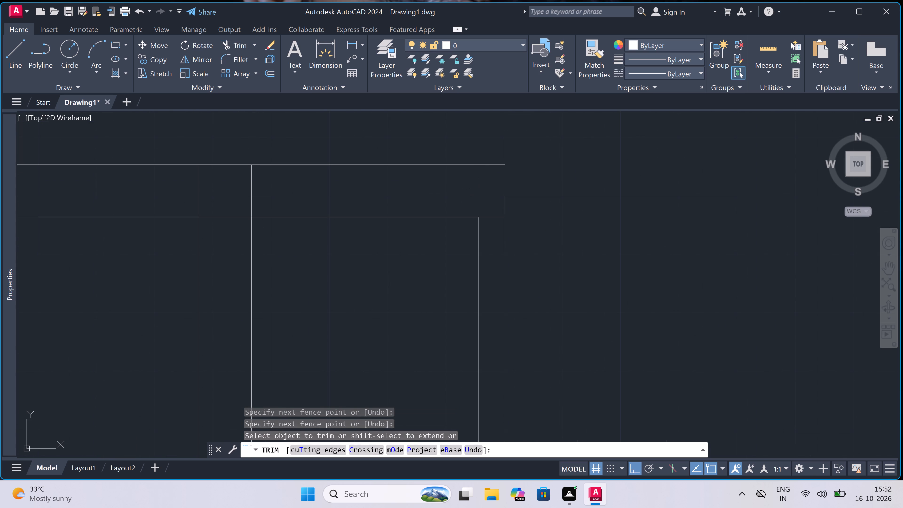
{"action": "left_click", "coordinate": [496, 245]}
Trim the overlapping lines at the junction where the horizontal inner wall meets the right end wall.
{"action": "scroll", "coordinate": [494, 190], "scroll_direction": "down", "scroll_amount": 5}
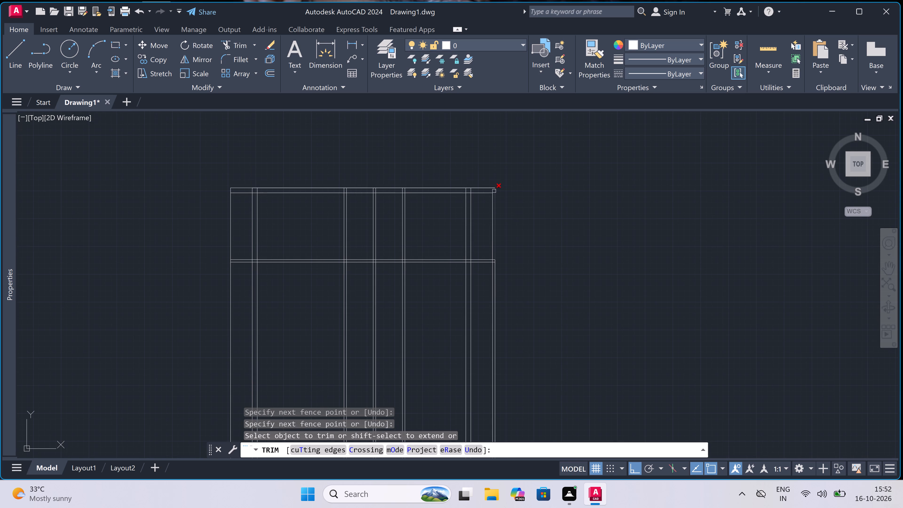
{"action": "scroll", "coordinate": [491, 267], "scroll_direction": "up", "scroll_amount": 3}
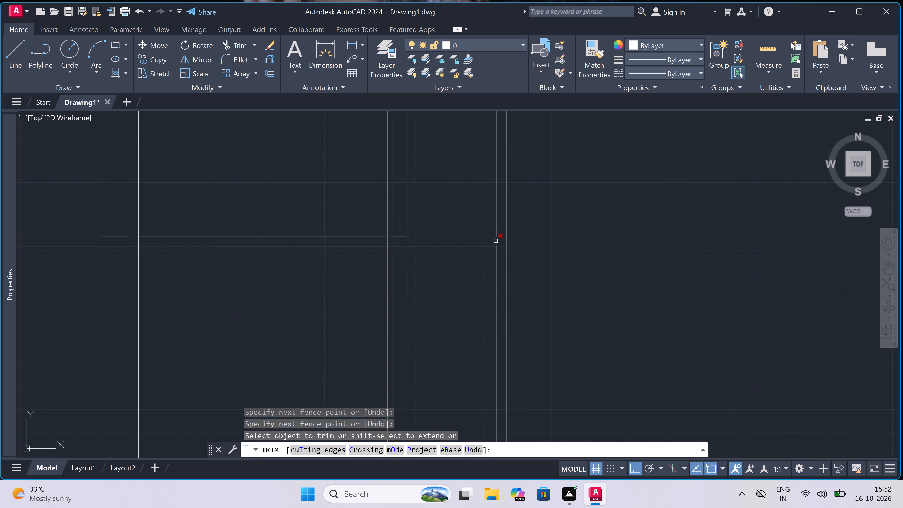
{"action": "scroll", "coordinate": [499, 237], "scroll_direction": "up", "scroll_amount": 3}
{"action": "double_click", "coordinate": [500, 238]}
{"action": "left_click", "coordinate": [464, 254]}
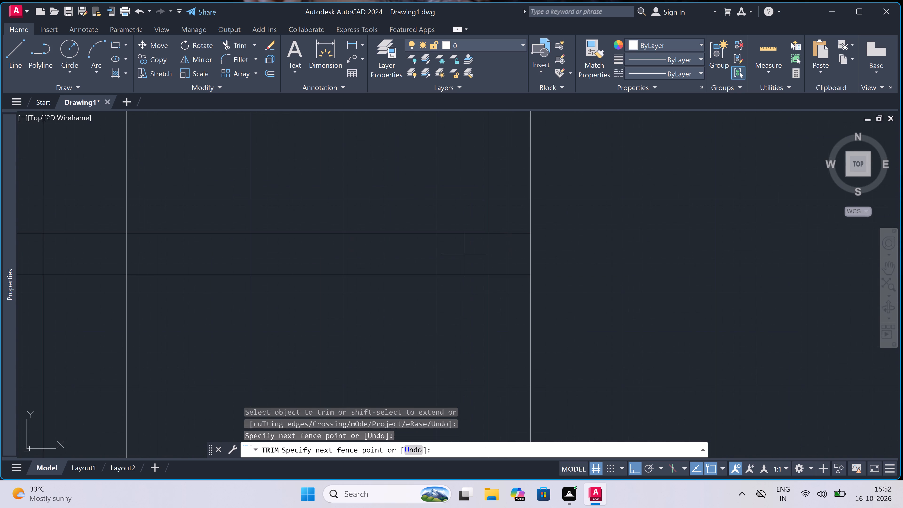
{"action": "left_click", "coordinate": [513, 230]}
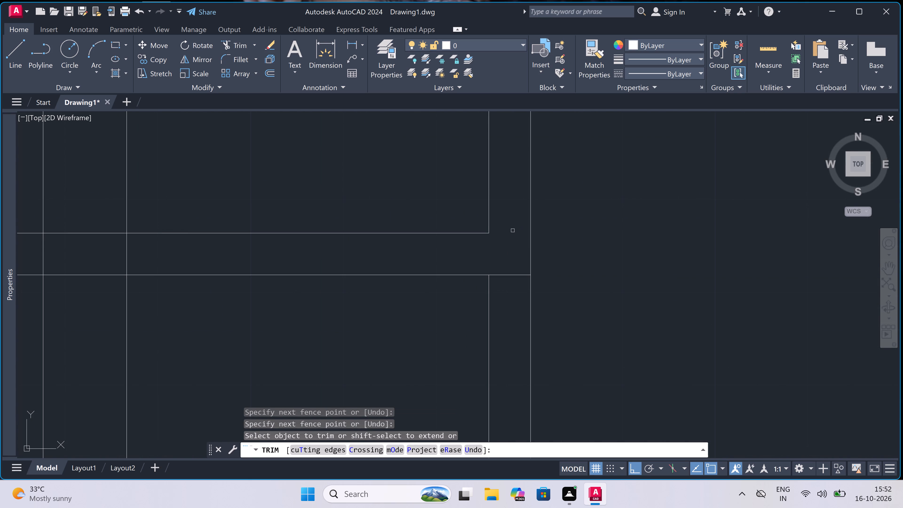
{"action": "left_click", "coordinate": [513, 231]}
{"action": "left_click", "coordinate": [511, 286]}
Trim the right-hand 9" vertical wall's lines inside the horizontal inner wall, and that wall's upper line between them.
{"action": "scroll", "coordinate": [511, 285], "scroll_direction": "down", "scroll_amount": 4}
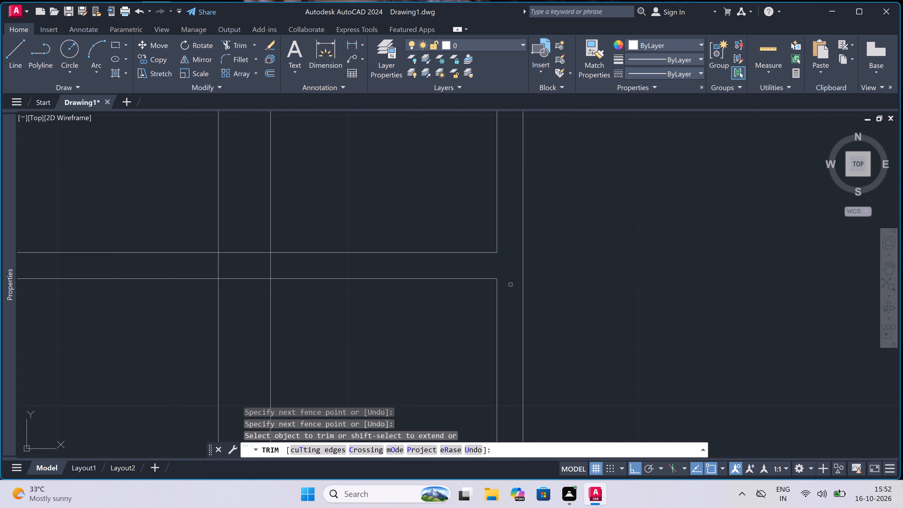
{"action": "scroll", "coordinate": [438, 274], "scroll_direction": "up", "scroll_amount": 4}
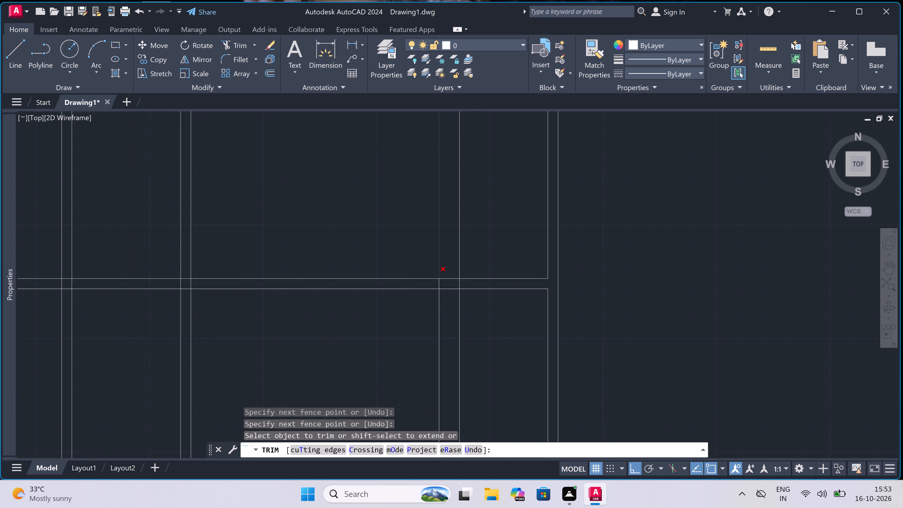
{"action": "left_click", "coordinate": [434, 306]}
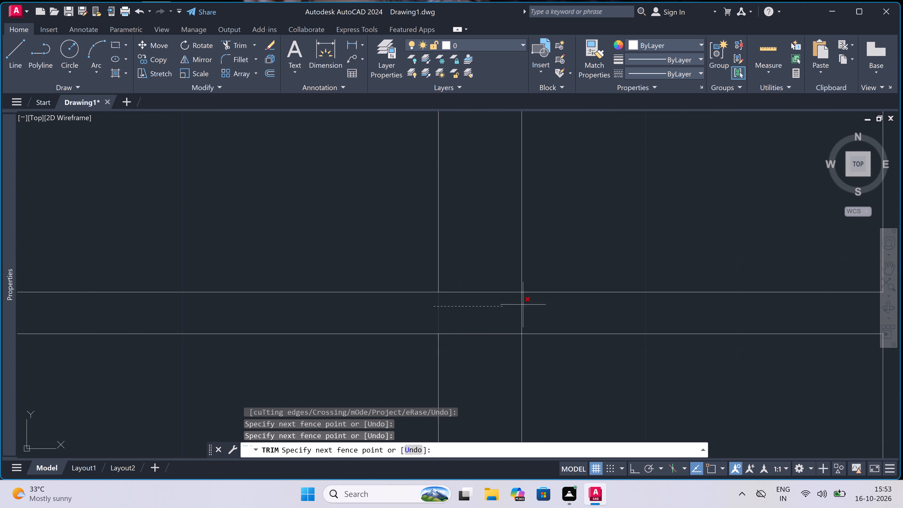
{"action": "left_click", "coordinate": [547, 301]}
{"action": "scroll", "coordinate": [447, 309], "scroll_direction": "down", "scroll_amount": 4}
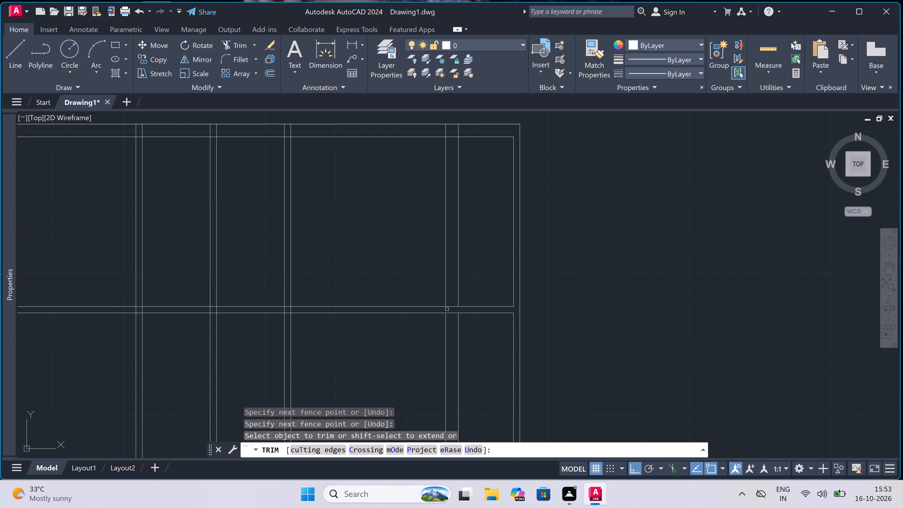
{"action": "scroll", "coordinate": [447, 309], "scroll_direction": "up", "scroll_amount": 3}
{"action": "scroll", "coordinate": [447, 309], "scroll_direction": "down", "scroll_amount": 1}
{"action": "left_click", "coordinate": [455, 307]}
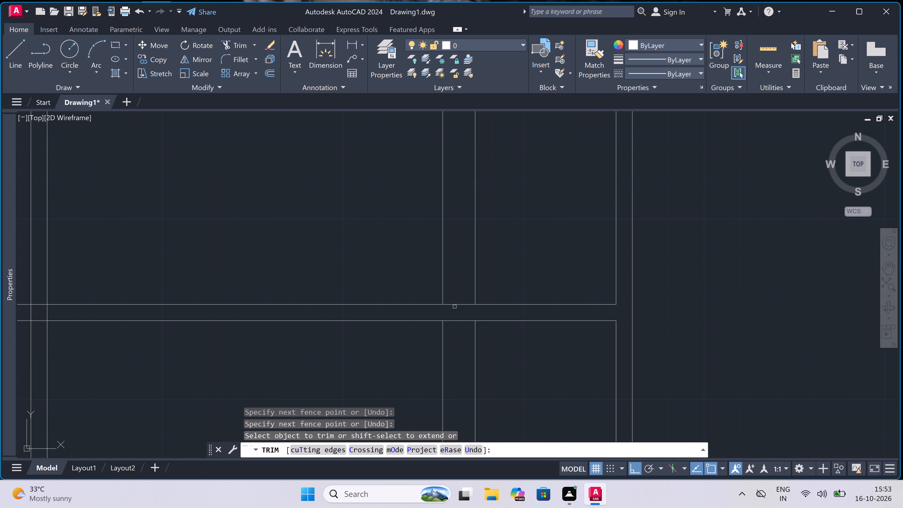
{"action": "left_click", "coordinate": [454, 290]}
Trim the overlapping lines at the junction where the right-hand 9" vertical wall meets the top wall.
{"action": "scroll", "coordinate": [454, 290], "scroll_direction": "down", "scroll_amount": 5}
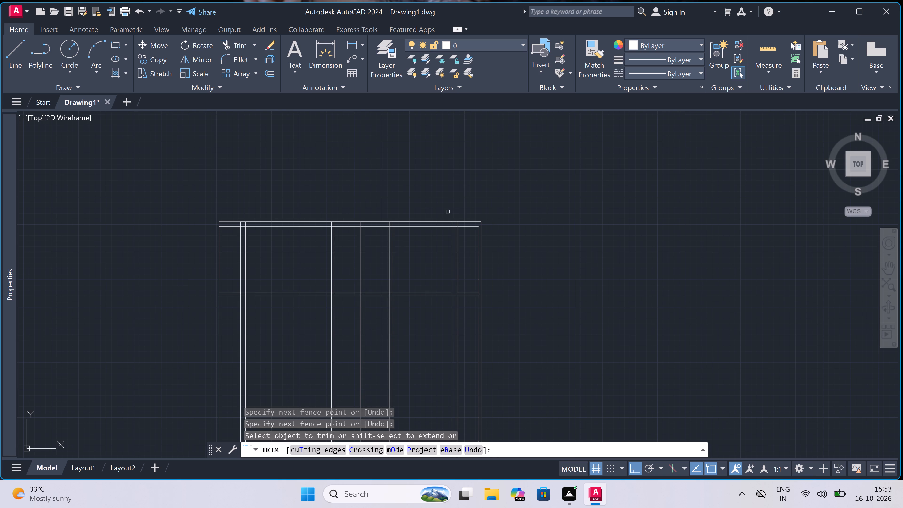
{"action": "scroll", "coordinate": [455, 203], "scroll_direction": "up", "scroll_amount": 3}
{"action": "scroll", "coordinate": [454, 297], "scroll_direction": "up", "scroll_amount": 4}
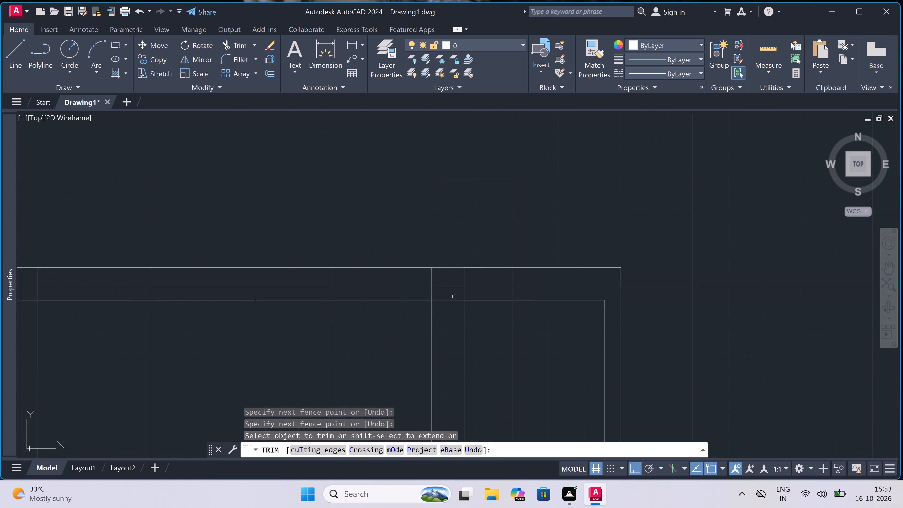
{"action": "left_click_drag", "start_coordinate": [268, 262], "coordinate": [271, 262]}
{"action": "left_click", "coordinate": [561, 260]}
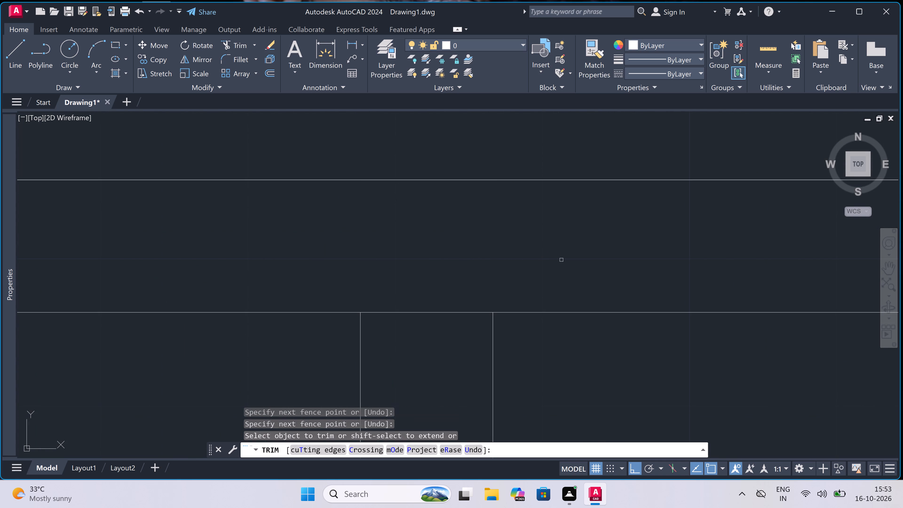
{"action": "left_click", "coordinate": [445, 333]}
{"action": "left_click", "coordinate": [456, 259]}
Trim the ends of the three 4.5" vertical walls' lines that run through the top wall.
{"action": "scroll", "coordinate": [456, 259], "scroll_direction": "down", "scroll_amount": 3}
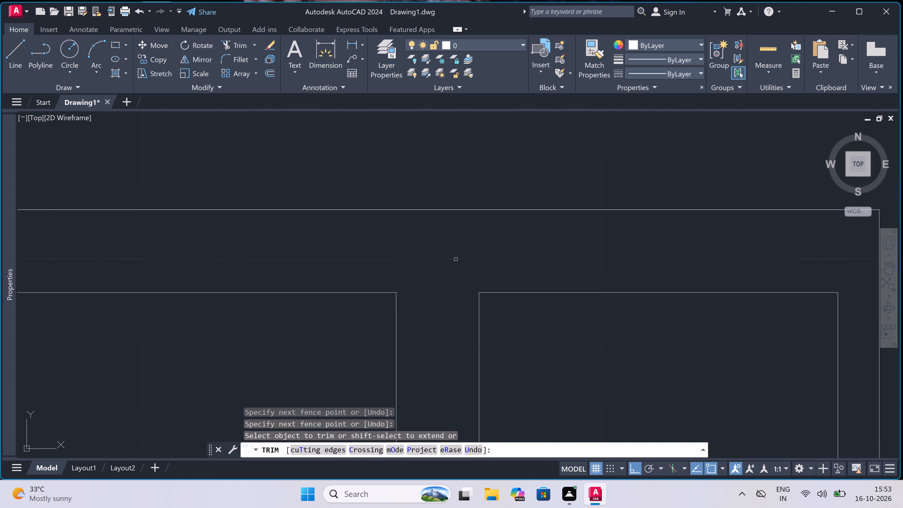
{"action": "scroll", "coordinate": [456, 259], "scroll_direction": "down", "scroll_amount": 5}
{"action": "scroll", "coordinate": [397, 264], "scroll_direction": "up", "scroll_amount": 3}
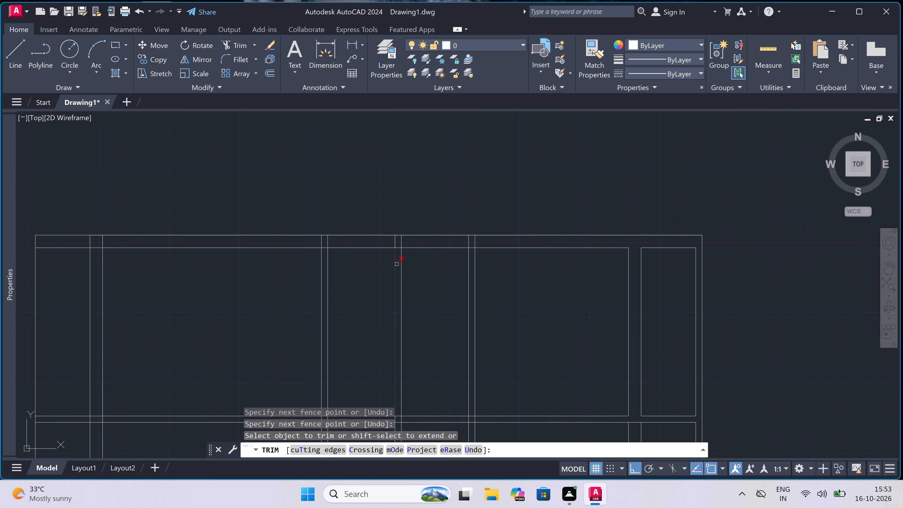
{"action": "scroll", "coordinate": [324, 233], "scroll_direction": "up", "scroll_amount": 2}
{"action": "left_click", "coordinate": [306, 247]}
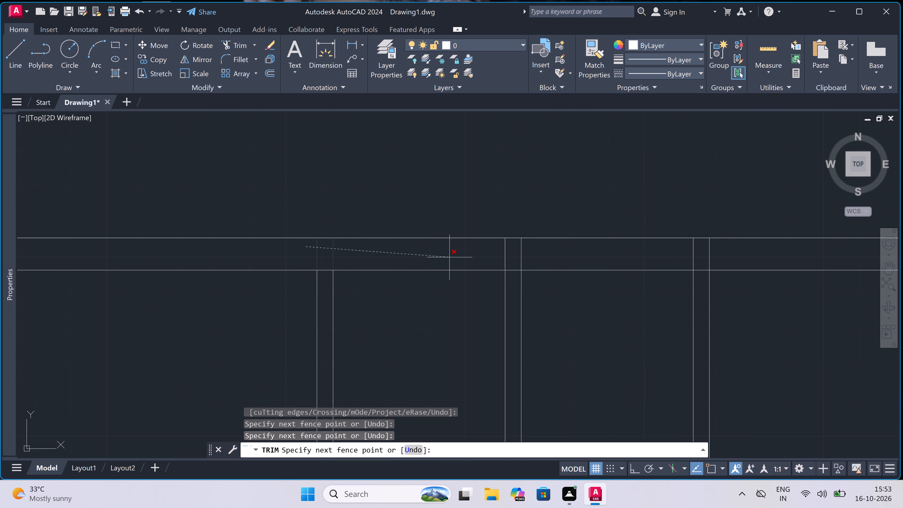
{"action": "left_click", "coordinate": [737, 245]}
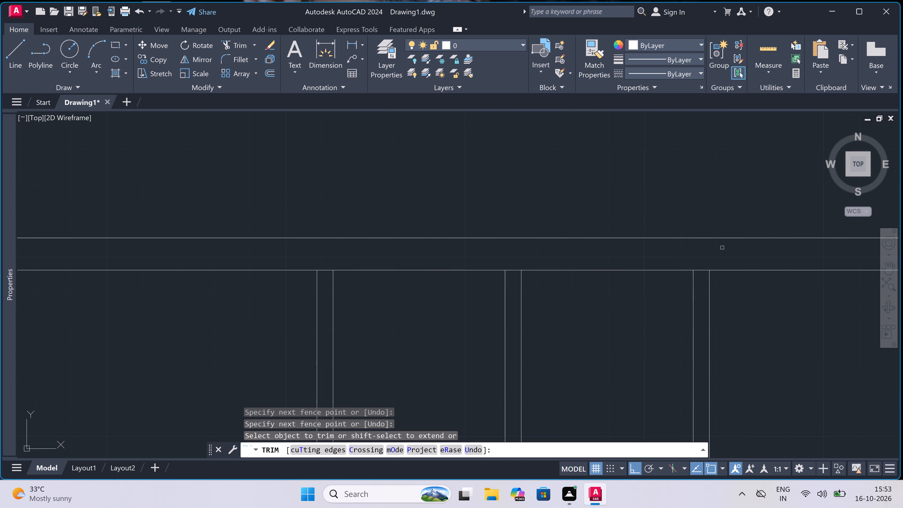
Trim the top wall's inner line between the faces of each of the three 4.5" vertical walls.
{"action": "scroll", "coordinate": [705, 255], "scroll_direction": "up", "scroll_amount": 1}
{"action": "left_click", "coordinate": [701, 261]}
{"action": "left_click", "coordinate": [701, 287]}
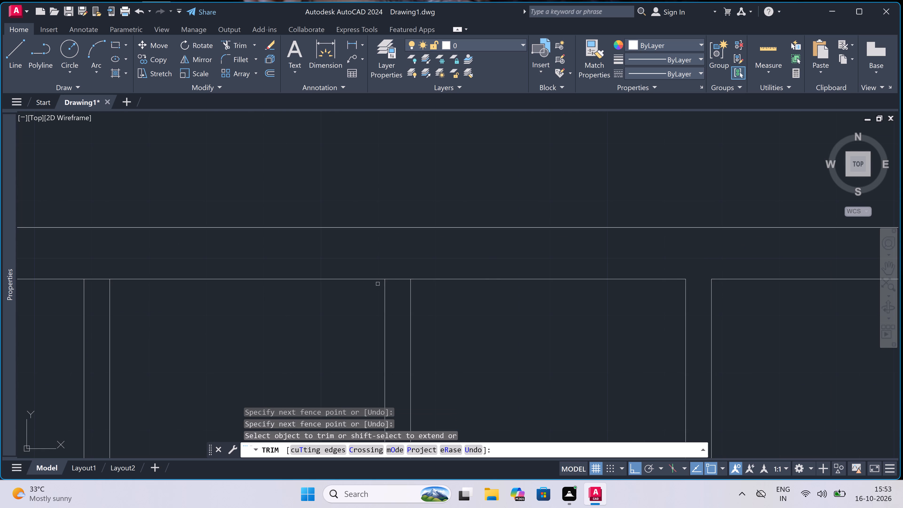
{"action": "left_click", "coordinate": [399, 288]}
{"action": "left_click", "coordinate": [397, 269]}
{"action": "scroll", "coordinate": [397, 269], "scroll_direction": "down", "scroll_amount": 3}
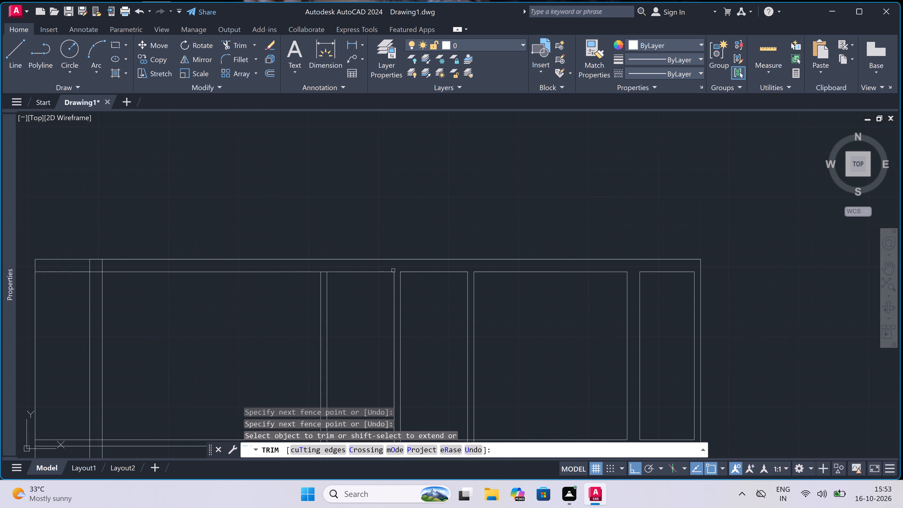
{"action": "scroll", "coordinate": [318, 273], "scroll_direction": "up", "scroll_amount": 4}
{"action": "left_click", "coordinate": [352, 262]}
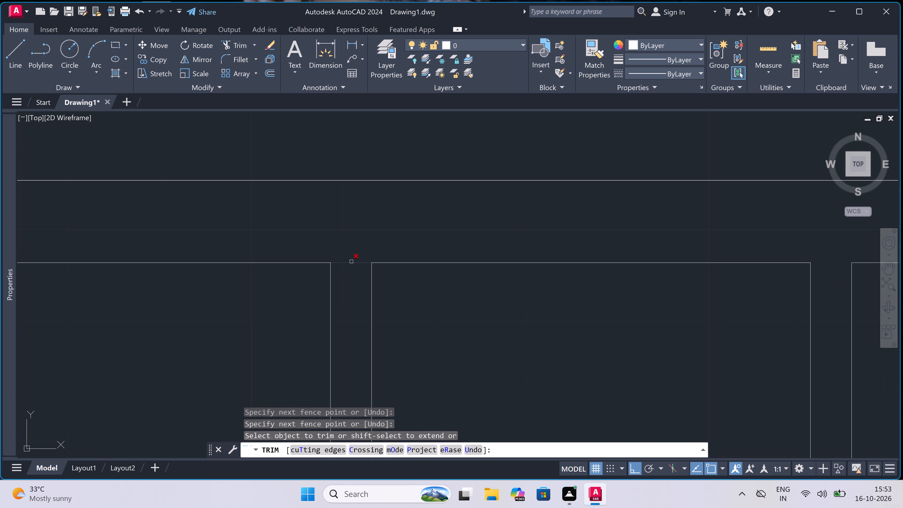
Trim the overlapping lines at the junction where the left-hand 9" vertical wall meets the top wall.
{"action": "scroll", "coordinate": [448, 238], "scroll_direction": "down", "scroll_amount": 6}
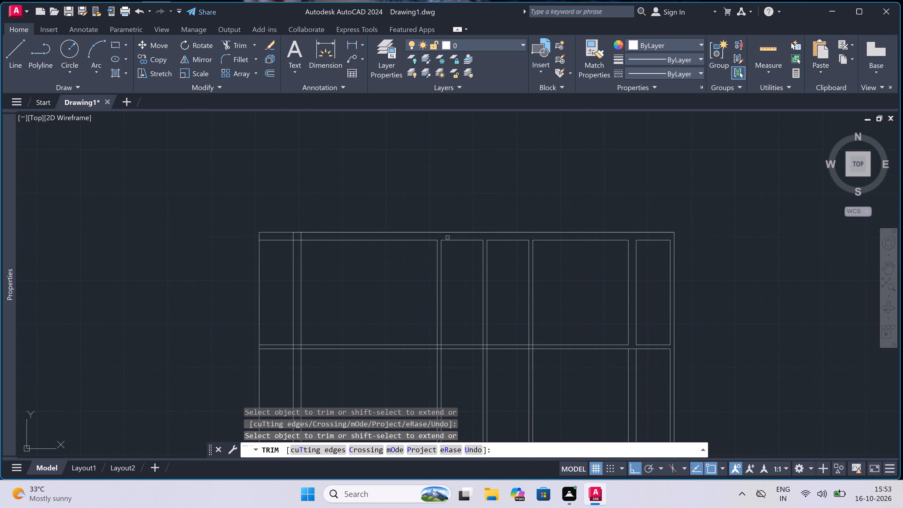
{"action": "scroll", "coordinate": [275, 238], "scroll_direction": "up", "scroll_amount": 3}
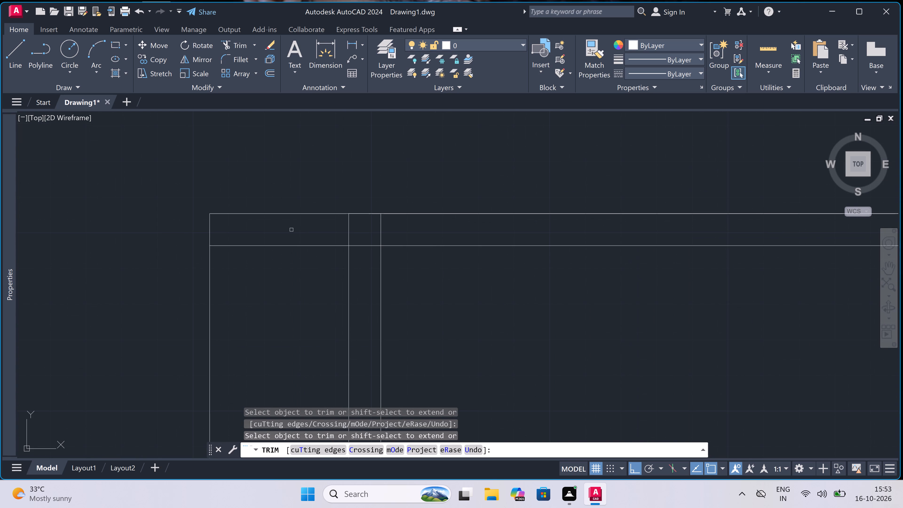
{"action": "left_click", "coordinate": [297, 229]}
{"action": "left_click", "coordinate": [436, 227]}
{"action": "double_click", "coordinate": [368, 234]}
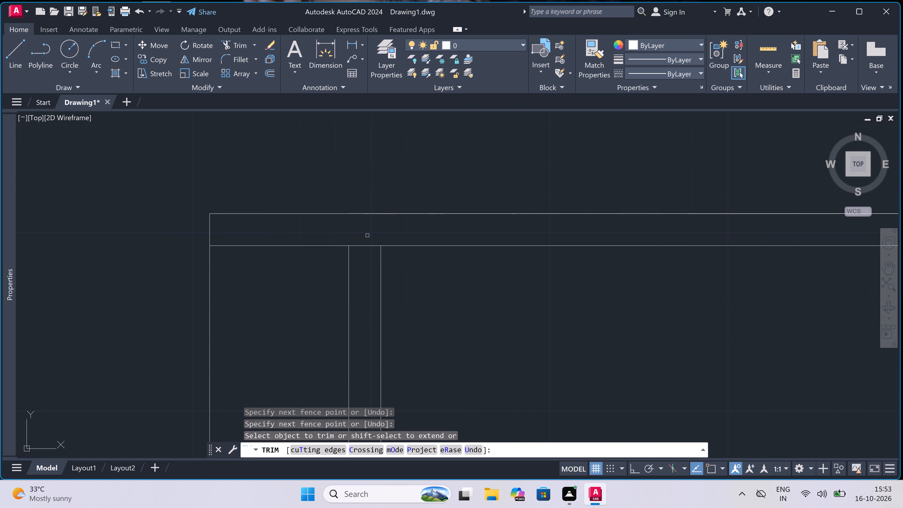
{"action": "left_click", "coordinate": [372, 268]}
{"action": "left_click", "coordinate": [373, 233]}
{"action": "left_click", "coordinate": [369, 272]}
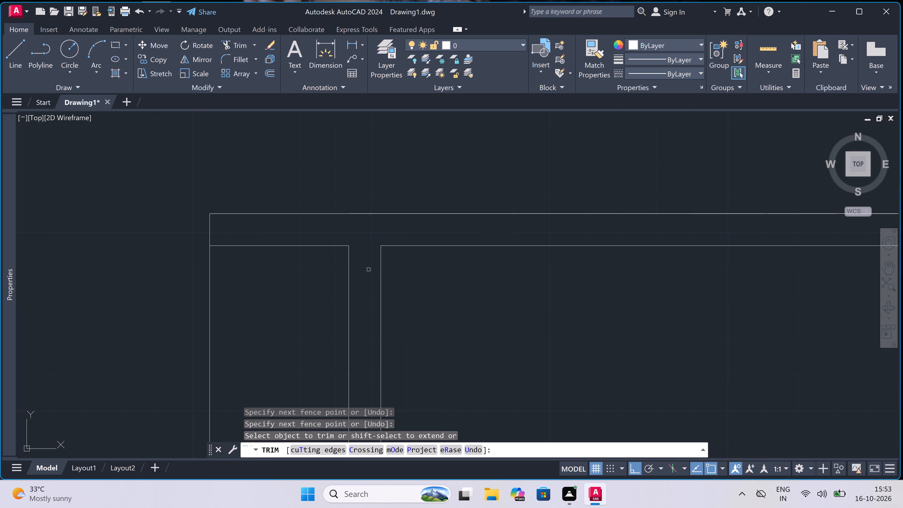
Trim the left-hand 9" vertical wall's lines that cross through the horizontal inner wall.
{"action": "scroll", "coordinate": [368, 270], "scroll_direction": "down", "scroll_amount": 5}
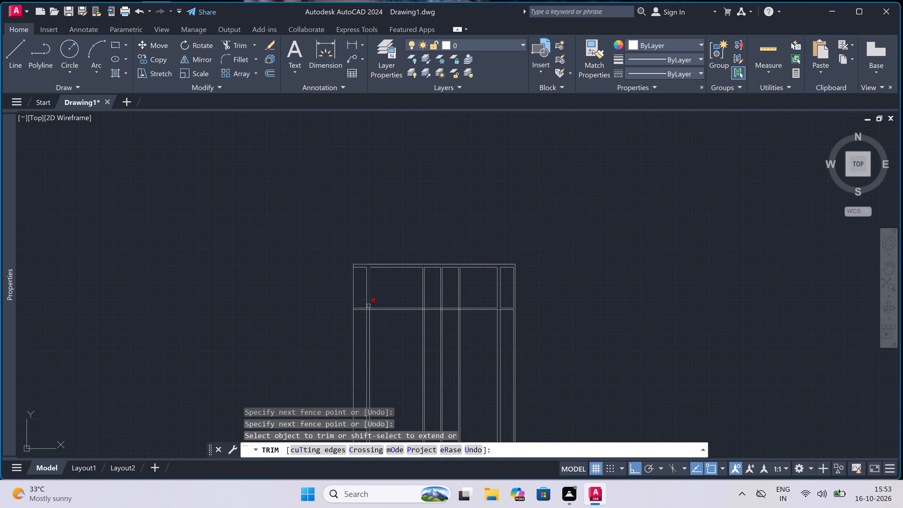
{"action": "scroll", "coordinate": [367, 309], "scroll_direction": "up", "scroll_amount": 5}
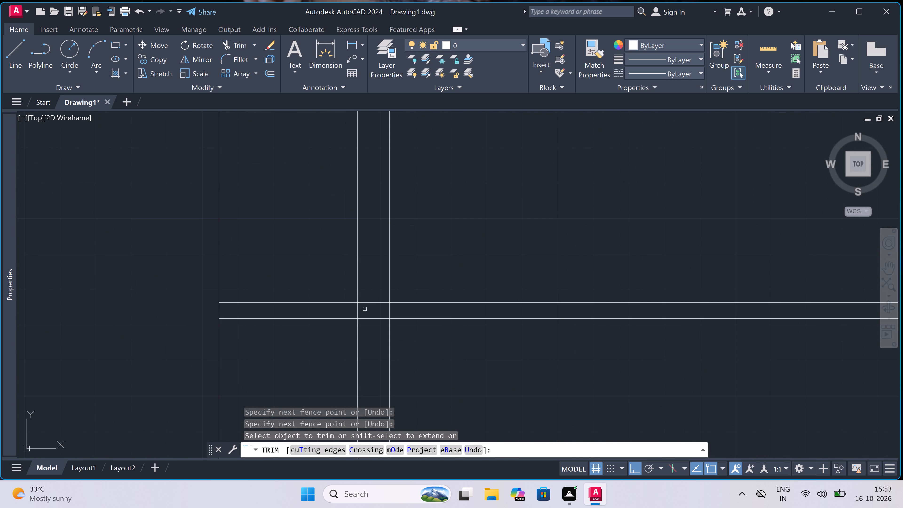
{"action": "left_click", "coordinate": [336, 315]}
{"action": "double_click", "coordinate": [393, 314]}
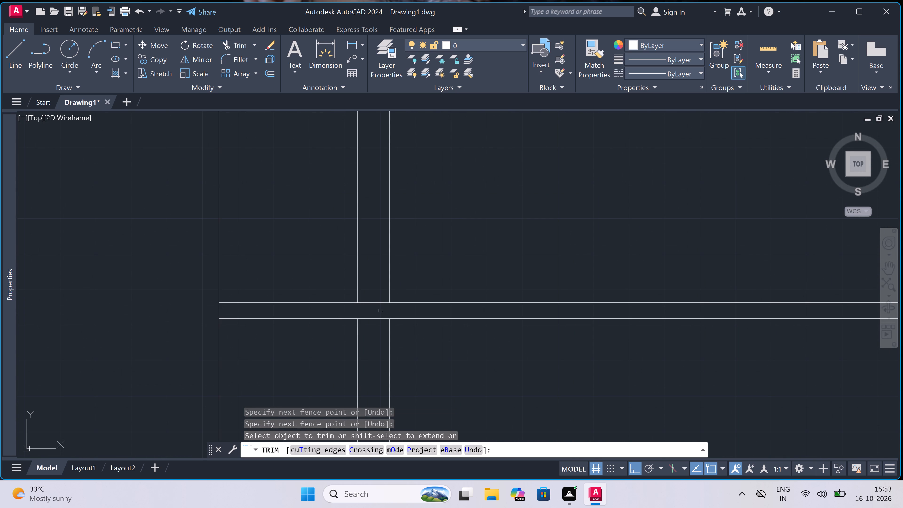
Trim both horizontal inner wall lines between the faces of the left-hand 9" vertical wall.
{"action": "left_click", "coordinate": [380, 311]}
{"action": "left_click", "coordinate": [380, 313]}
{"action": "double_click", "coordinate": [374, 285]}
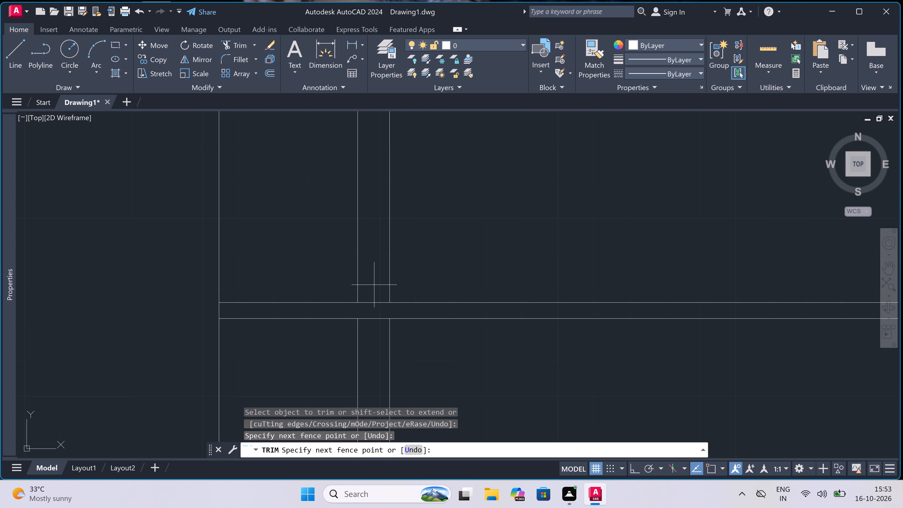
{"action": "scroll", "coordinate": [374, 285], "scroll_direction": "up", "scroll_amount": 2}
{"action": "left_click", "coordinate": [374, 285]}
{"action": "double_click", "coordinate": [374, 286]}
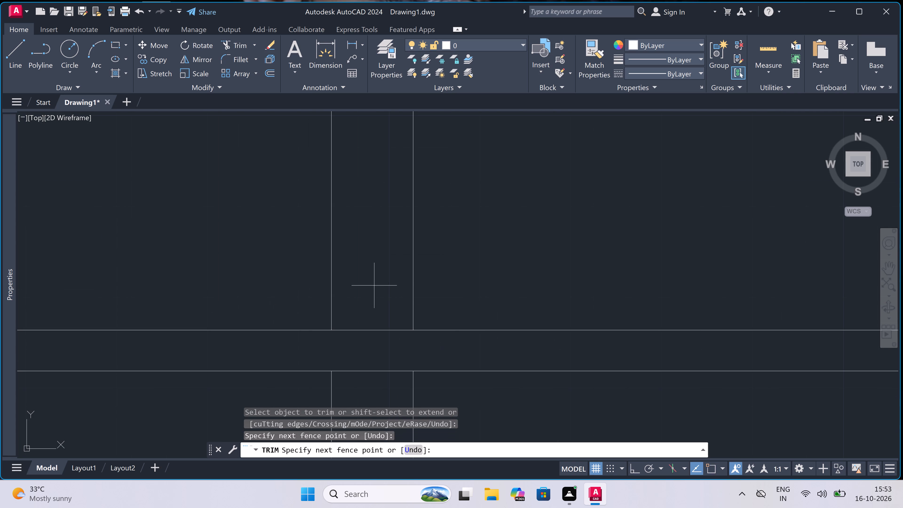
{"action": "scroll", "coordinate": [374, 286], "scroll_direction": "down", "scroll_amount": 3}
{"action": "left_click", "coordinate": [374, 329]}
{"action": "scroll", "coordinate": [373, 327], "scroll_direction": "down", "scroll_amount": 1}
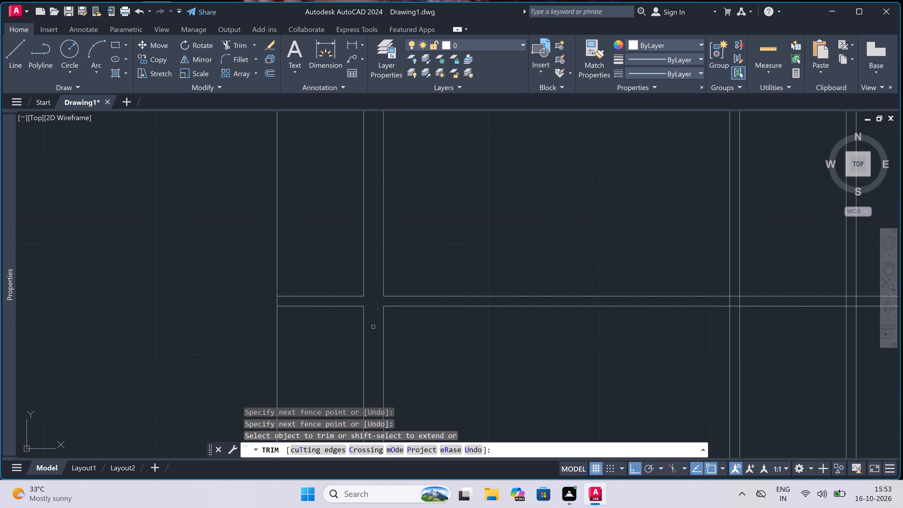
{"action": "scroll", "coordinate": [373, 327], "scroll_direction": "down", "scroll_amount": 2}
{"action": "scroll", "coordinate": [521, 308], "scroll_direction": "up", "scroll_amount": 3}
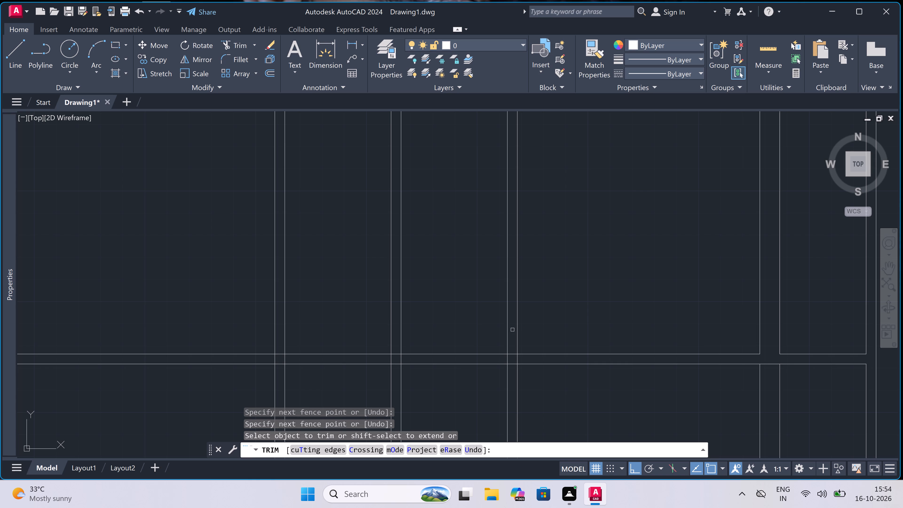
{"action": "scroll", "coordinate": [511, 330], "scroll_direction": "down", "scroll_amount": 1}
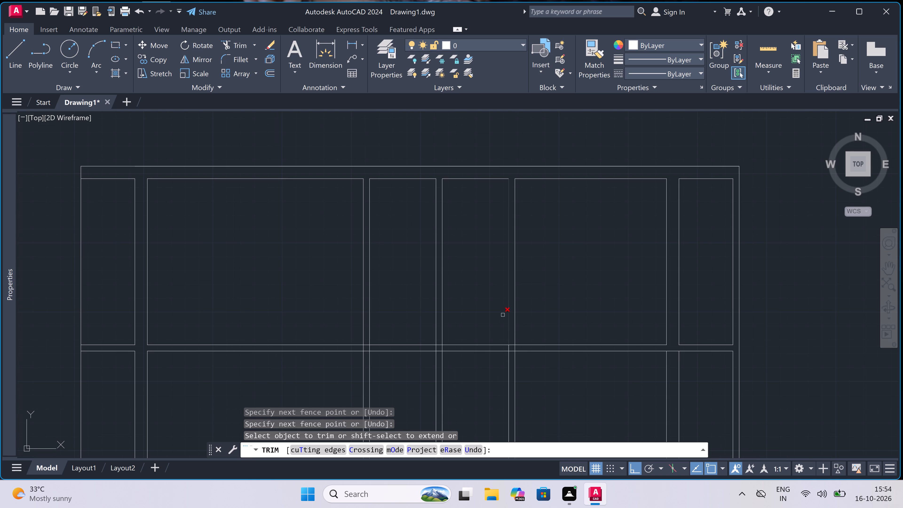
{"action": "key", "text": "Escape"}
Offset the top wall's inner line downward by 6'7.5" in the two narrow bays between the three 4.5" vertical walls.
{"action": "key", "text": "o"}
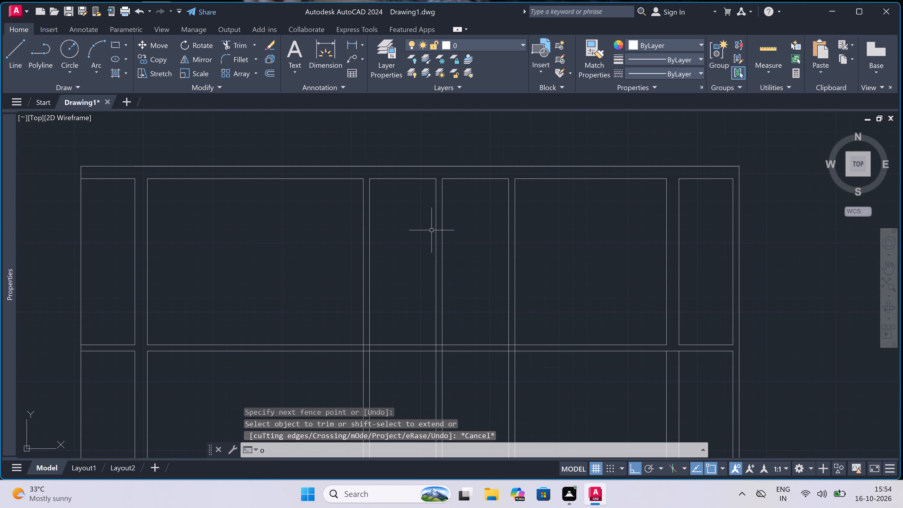
{"action": "key", "text": "space"}
{"action": "left_click", "coordinate": [400, 177]}
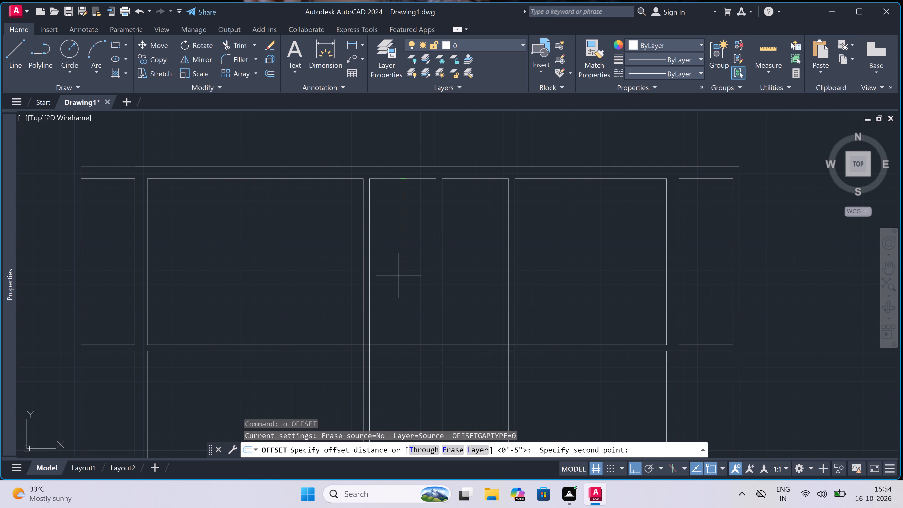
{"action": "type", "text": "6'7."}
{"action": "type", "text": "5\""}
{"action": "key", "text": "space"}
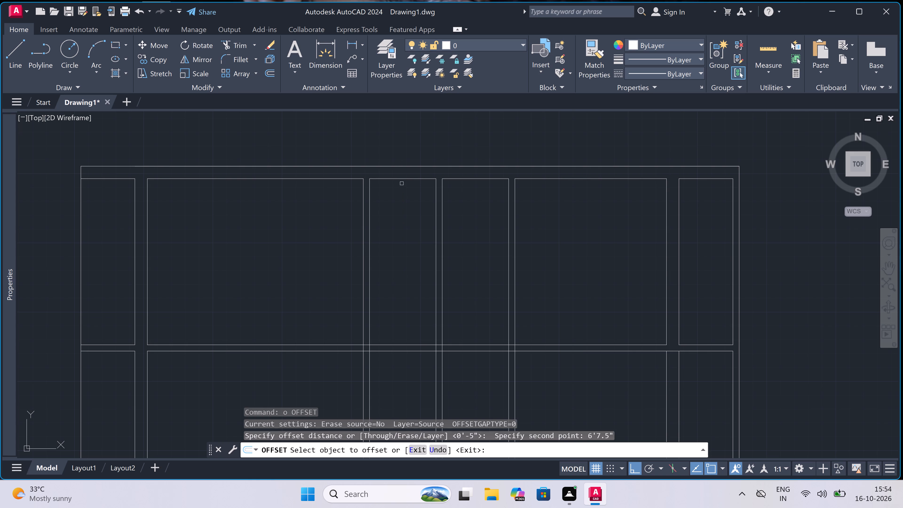
{"action": "double_click", "coordinate": [401, 179]}
{"action": "left_click", "coordinate": [393, 270]}
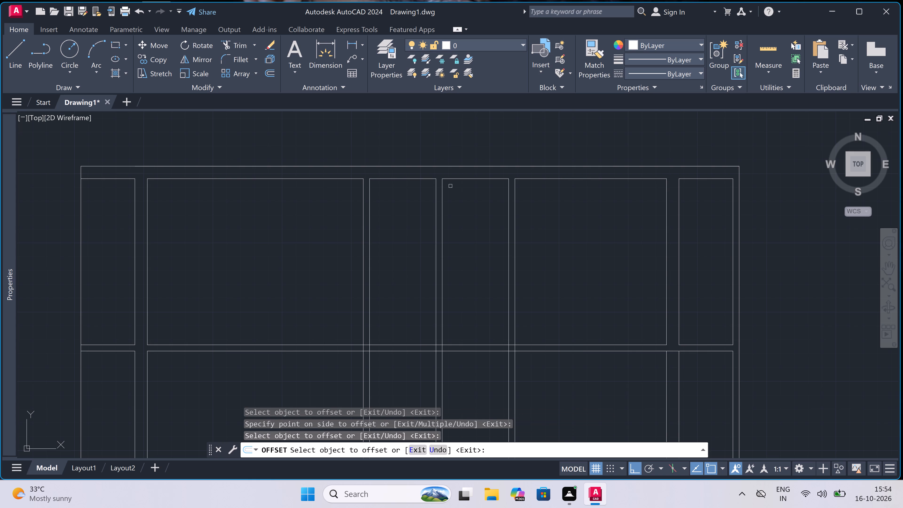
{"action": "double_click", "coordinate": [459, 179]}
{"action": "left_click", "coordinate": [469, 271]}
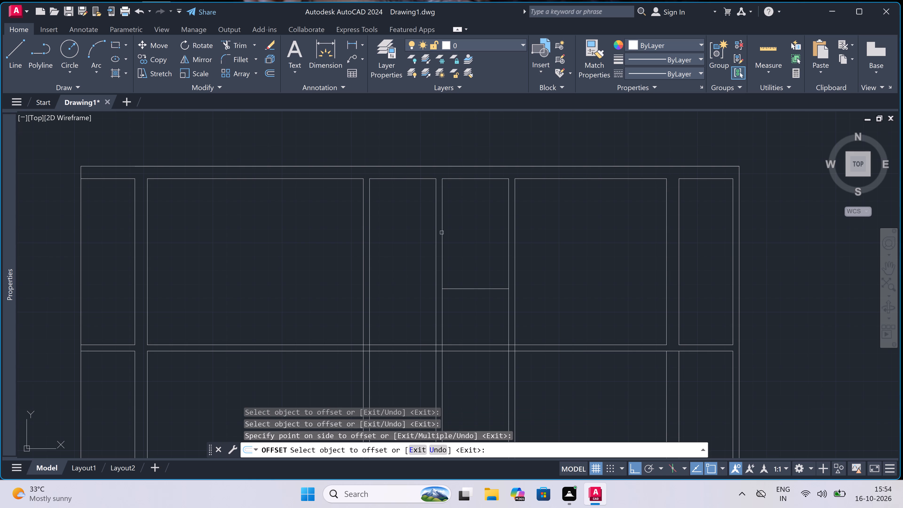
{"action": "left_click", "coordinate": [410, 179]}
{"action": "left_click", "coordinate": [408, 254]}
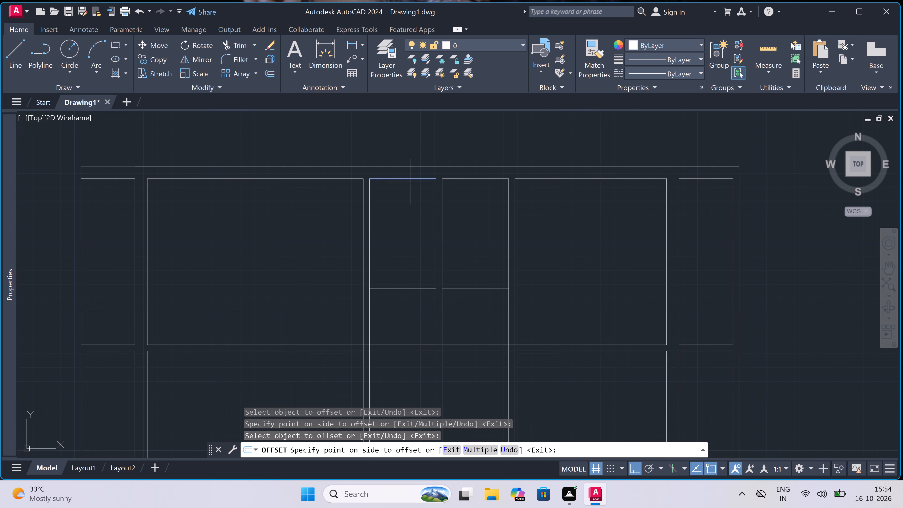
{"action": "key", "text": "Escape"}
Offset the two new horizontal lines downward by 4.5" to form a cross wall in both narrow bays.
{"action": "key", "text": "space"}
{"action": "left_click", "coordinate": [403, 285]}
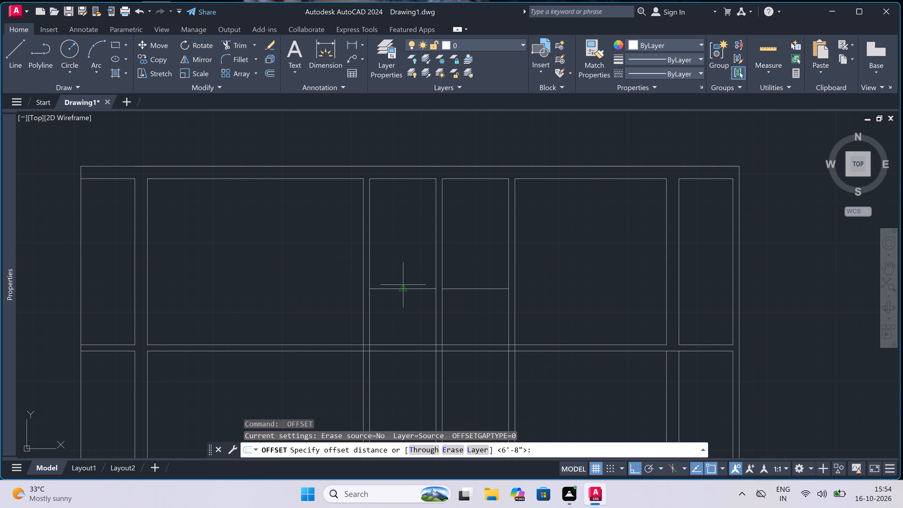
{"action": "scroll", "coordinate": [407, 325], "scroll_direction": "up", "scroll_amount": 2}
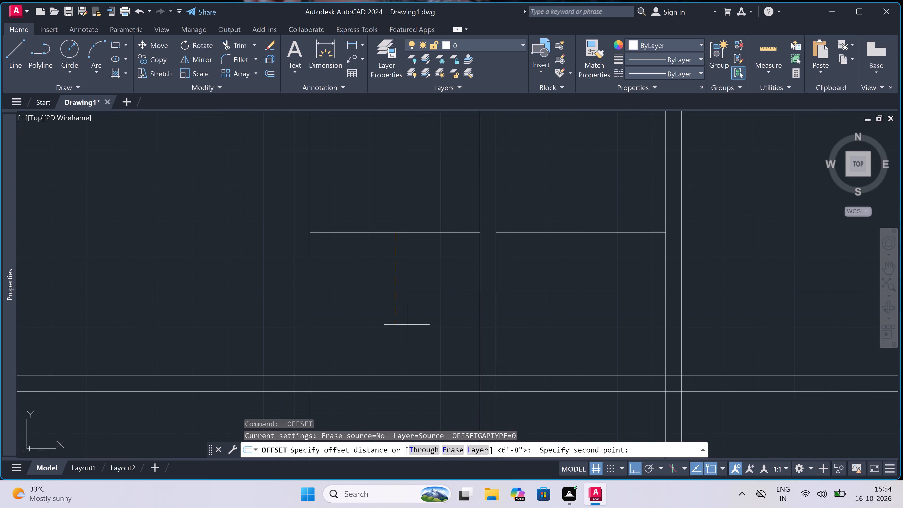
{"action": "key", "text": "4"}
{"action": "type", "text": ".5\""}
{"action": "key", "text": "space"}
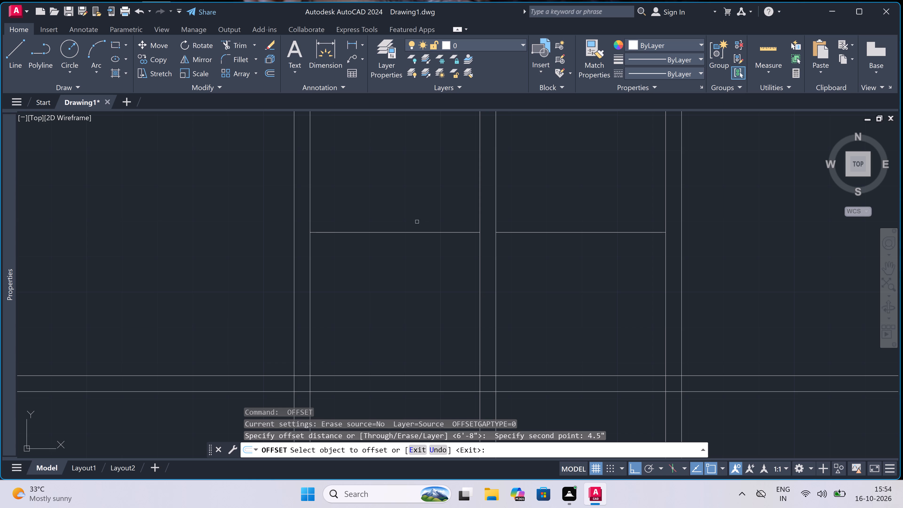
{"action": "left_click", "coordinate": [411, 232]}
{"action": "left_click", "coordinate": [405, 290]}
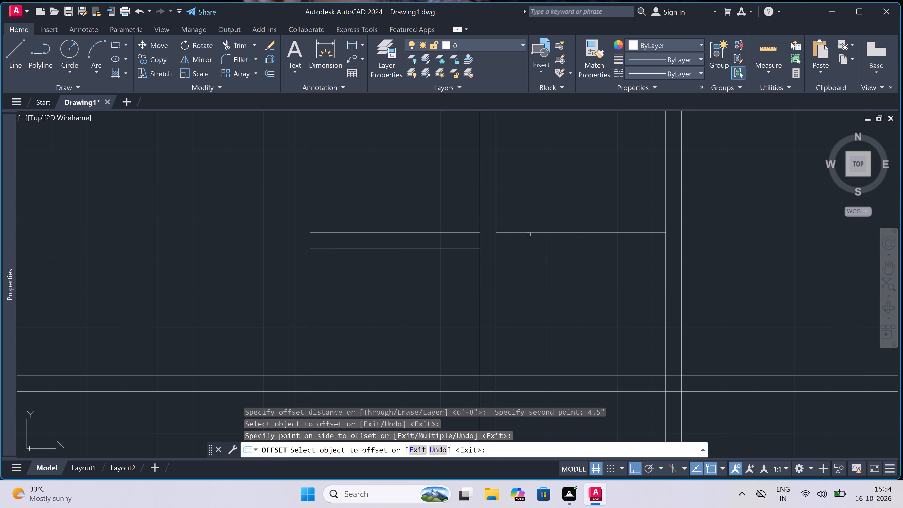
{"action": "double_click", "coordinate": [529, 233]}
{"action": "left_click", "coordinate": [525, 265]}
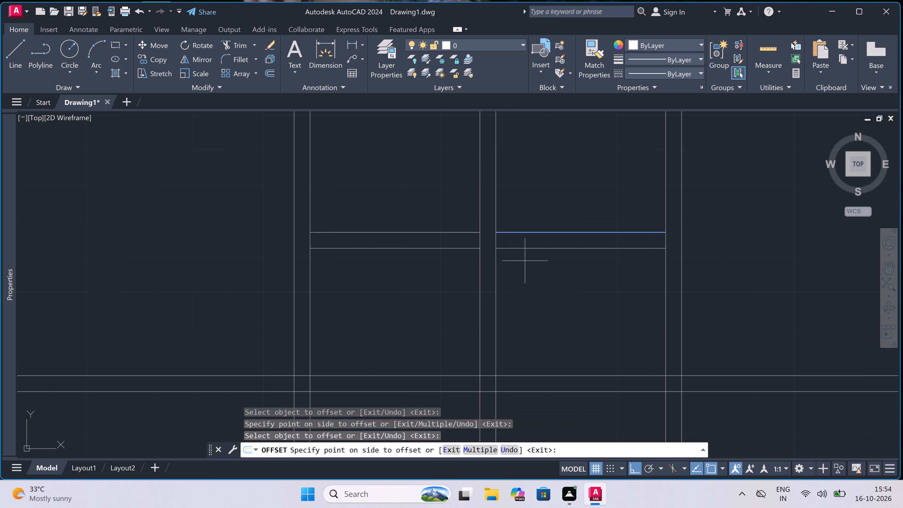
{"action": "key", "text": "Escape"}
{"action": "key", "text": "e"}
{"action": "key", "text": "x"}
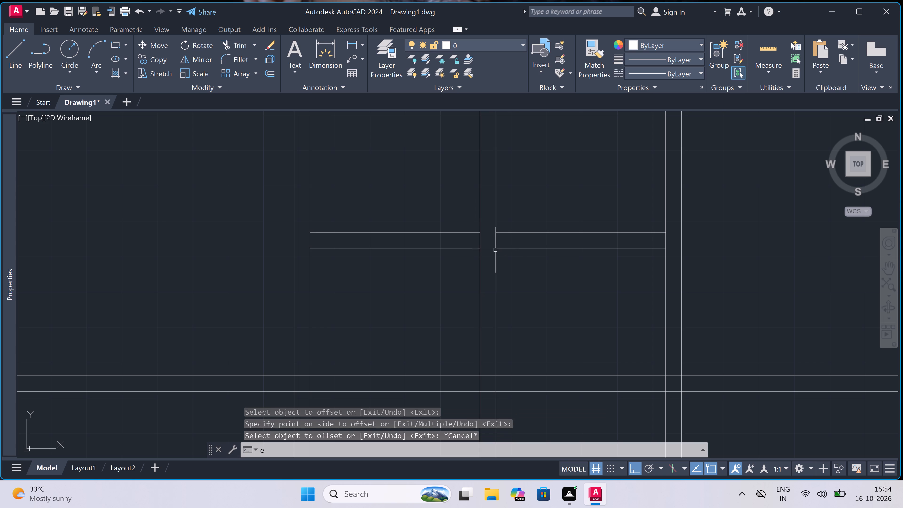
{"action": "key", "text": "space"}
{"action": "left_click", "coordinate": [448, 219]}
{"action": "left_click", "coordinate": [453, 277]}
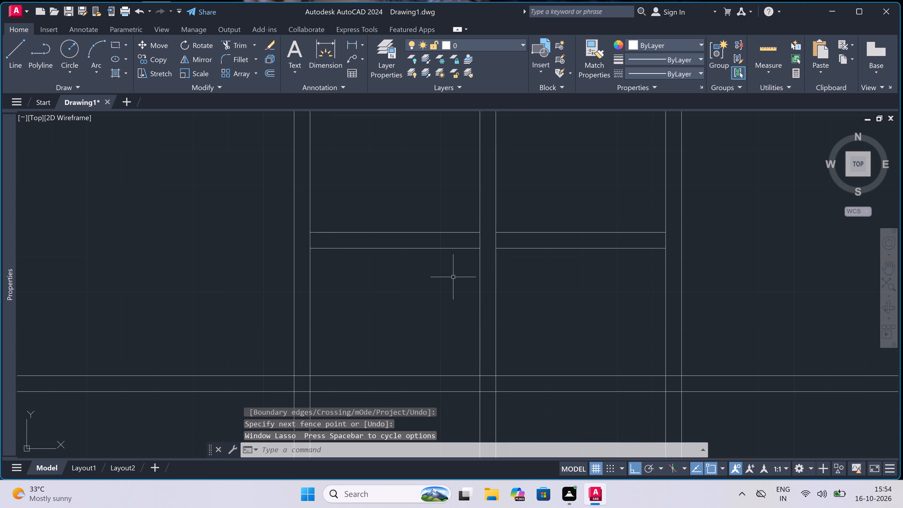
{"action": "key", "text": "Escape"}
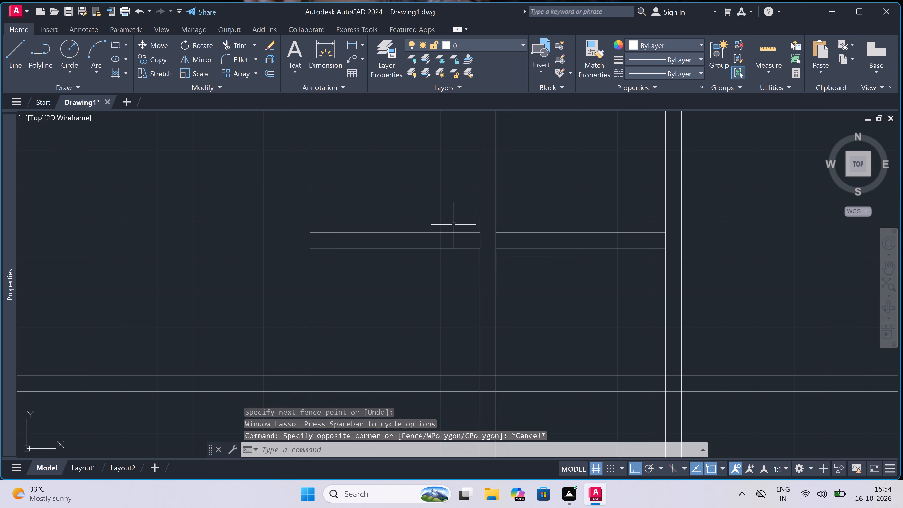
Extend the left bay's two cross-wall lines across the middle 4.5" vertical wall to meet the right bay's lines.
{"action": "key", "text": "e"}
{"action": "key", "text": "x"}
{"action": "key", "text": "space"}
{"action": "double_click", "coordinate": [459, 215]}
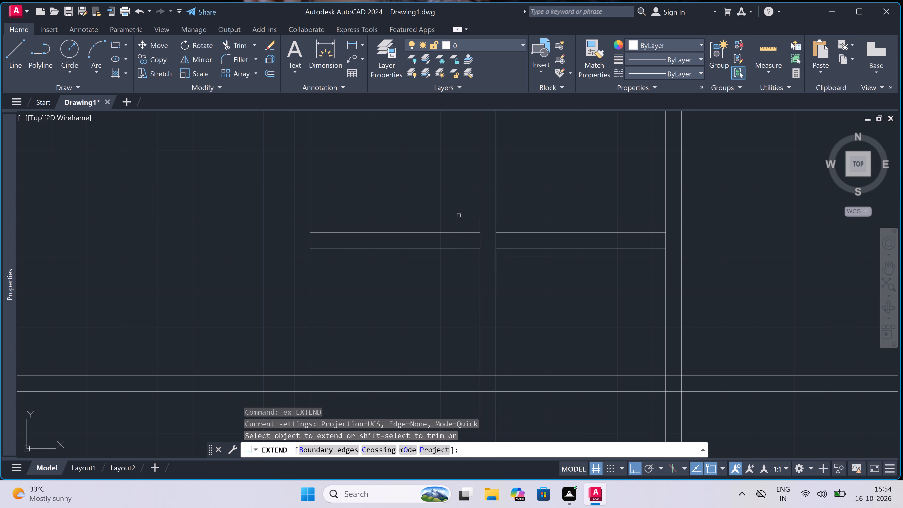
{"action": "left_click", "coordinate": [459, 317]}
{"action": "scroll", "coordinate": [445, 254], "scroll_direction": "down", "scroll_amount": 3}
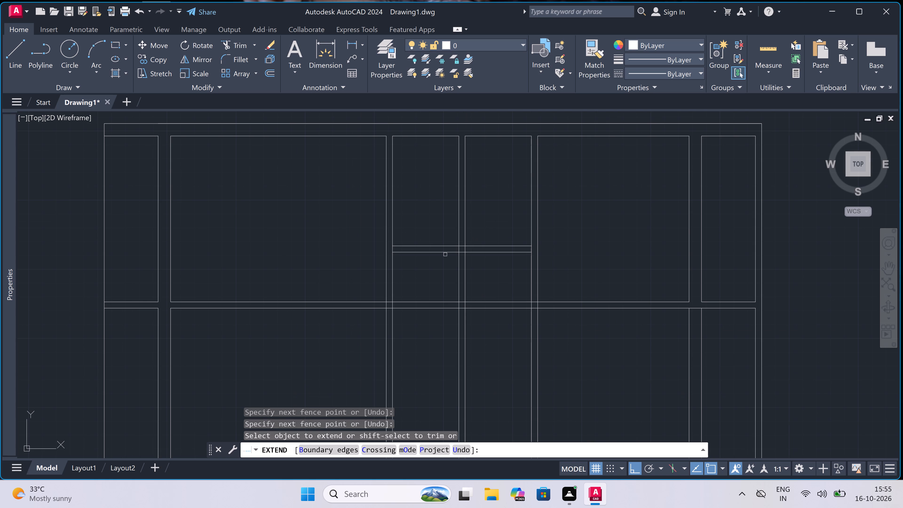
{"action": "left_click", "coordinate": [445, 254]}
{"action": "left_click", "coordinate": [445, 254]}
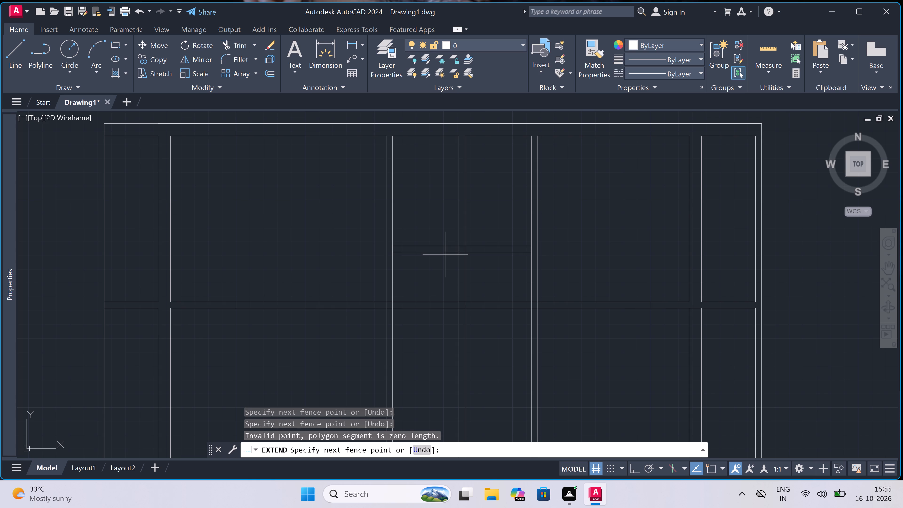
{"action": "key", "text": "Escape"}
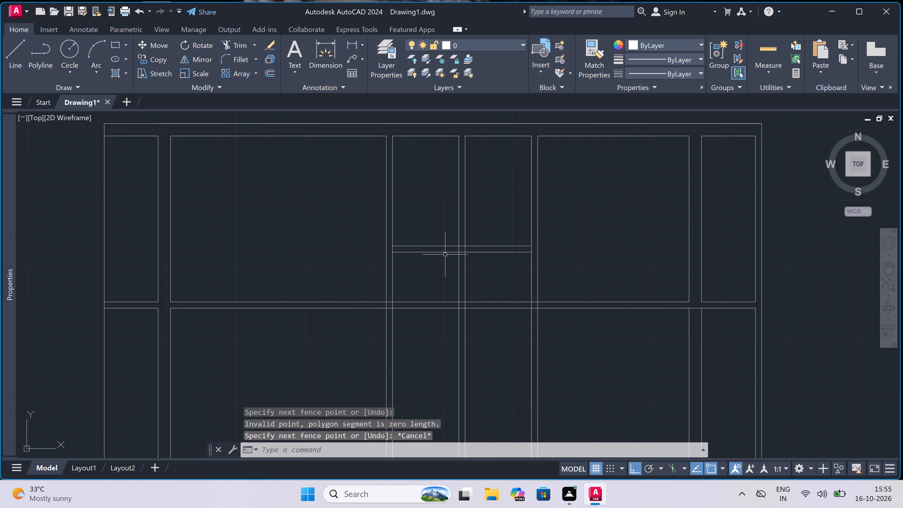
Extend both ends of the cross-wall lines to the outer faces of the left-hand and right-hand 4.5" vertical walls.
{"action": "scroll", "coordinate": [445, 254], "scroll_direction": "down", "scroll_amount": 4}
{"action": "scroll", "coordinate": [449, 262], "scroll_direction": "up", "scroll_amount": 4}
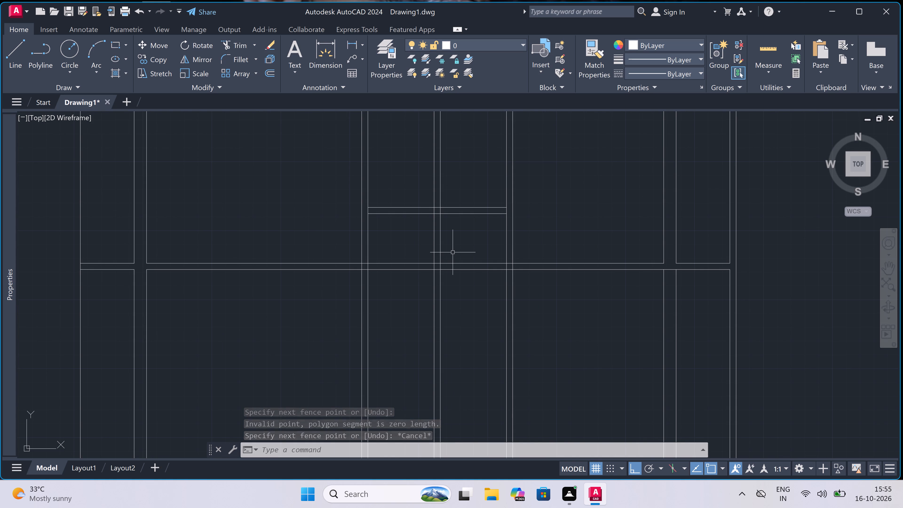
{"action": "type", "text": "ex"}
{"action": "key", "text": "space"}
{"action": "left_click", "coordinate": [386, 227]}
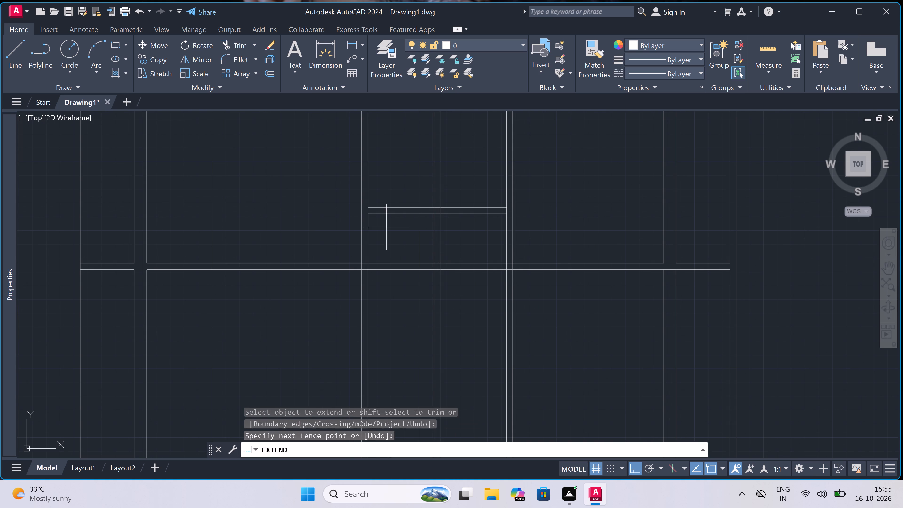
{"action": "left_click", "coordinate": [388, 182]}
{"action": "left_click", "coordinate": [485, 201]}
{"action": "double_click", "coordinate": [497, 240]}
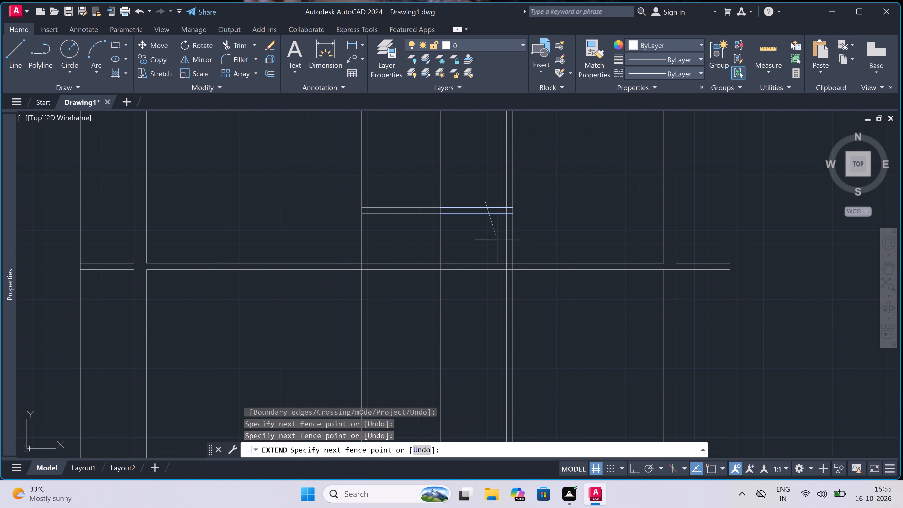
{"action": "key", "text": "Escape"}
Trim the lines of the three 4.5" vertical walls where they cross through the long horizontal inner wall.
{"action": "type", "text": "tr"}
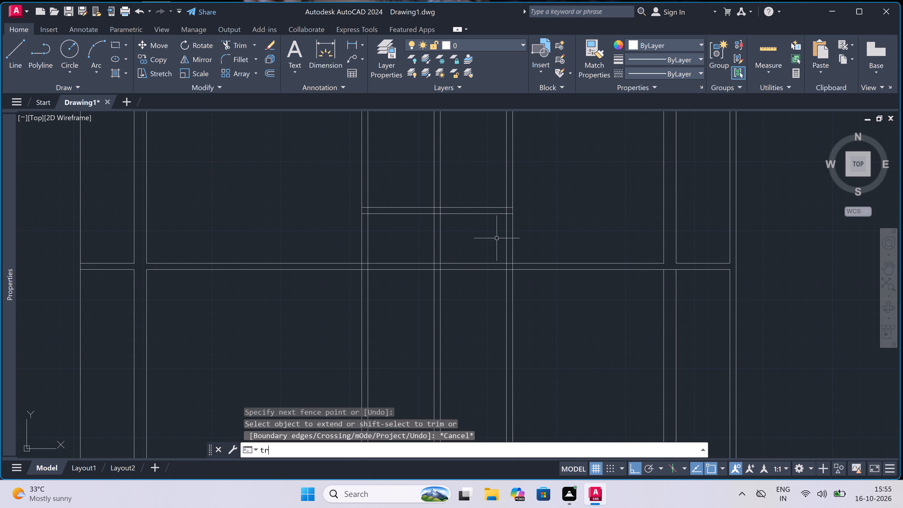
{"action": "key", "text": "space"}
{"action": "scroll", "coordinate": [531, 272], "scroll_direction": "up", "scroll_amount": 1}
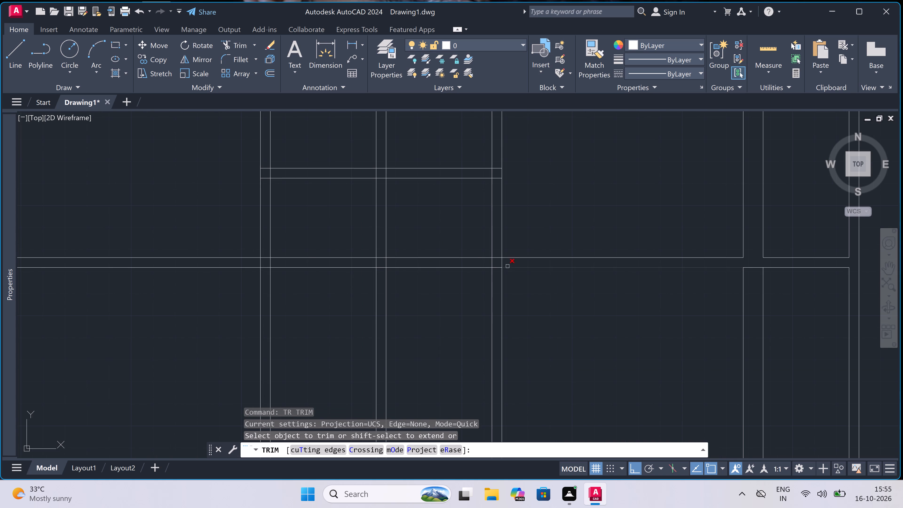
{"action": "scroll", "coordinate": [510, 263], "scroll_direction": "up", "scroll_amount": 1}
{"action": "left_click", "coordinate": [510, 263]}
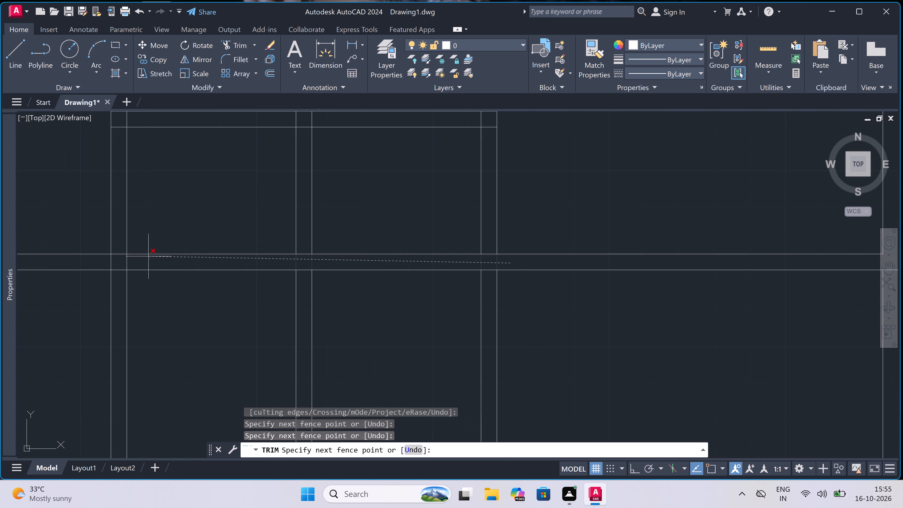
{"action": "left_click", "coordinate": [81, 262]}
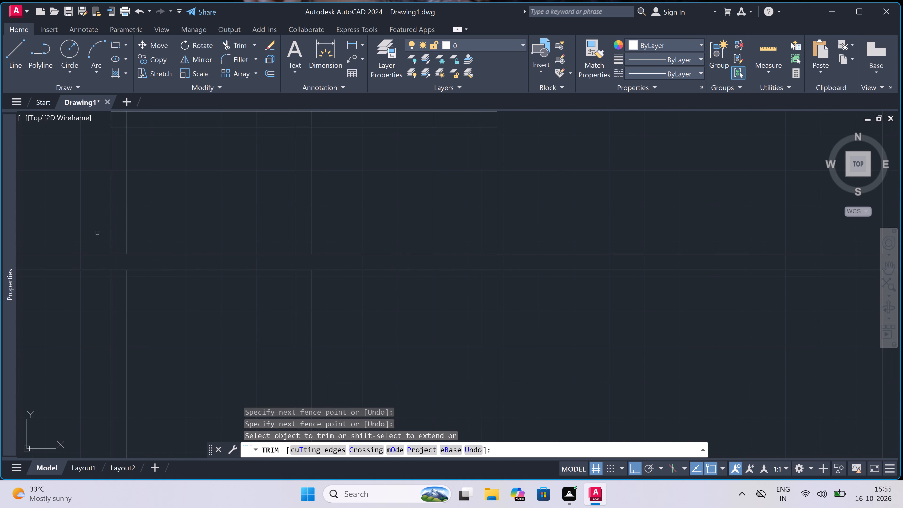
Trim away the three 4.5" vertical walls' lines between the new cross wall and the long horizontal inner wall.
{"action": "left_click", "coordinate": [100, 220]}
{"action": "left_click", "coordinate": [538, 201]}
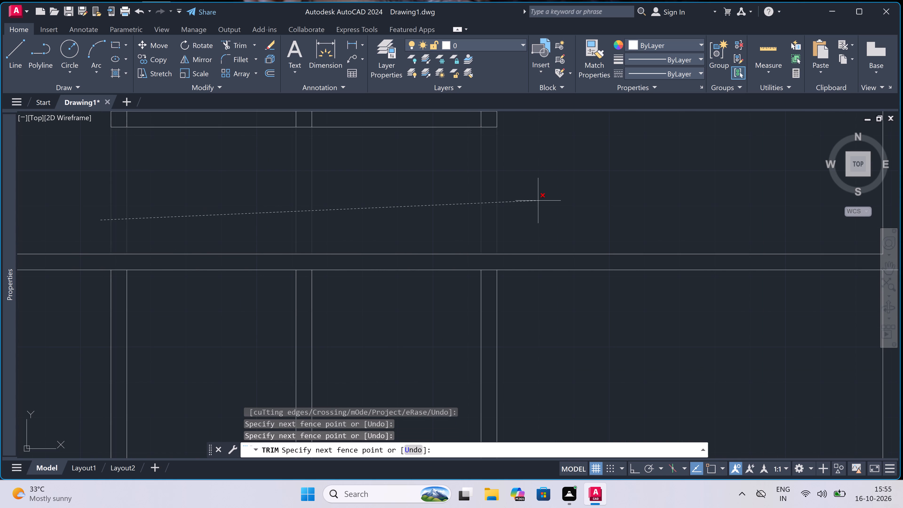
Trim the overlapping inner lines at the corner where the cross wall meets the right-hand 4.5" vertical wall.
{"action": "scroll", "coordinate": [538, 201], "scroll_direction": "down", "scroll_amount": 3}
{"action": "scroll", "coordinate": [513, 171], "scroll_direction": "up", "scroll_amount": 3}
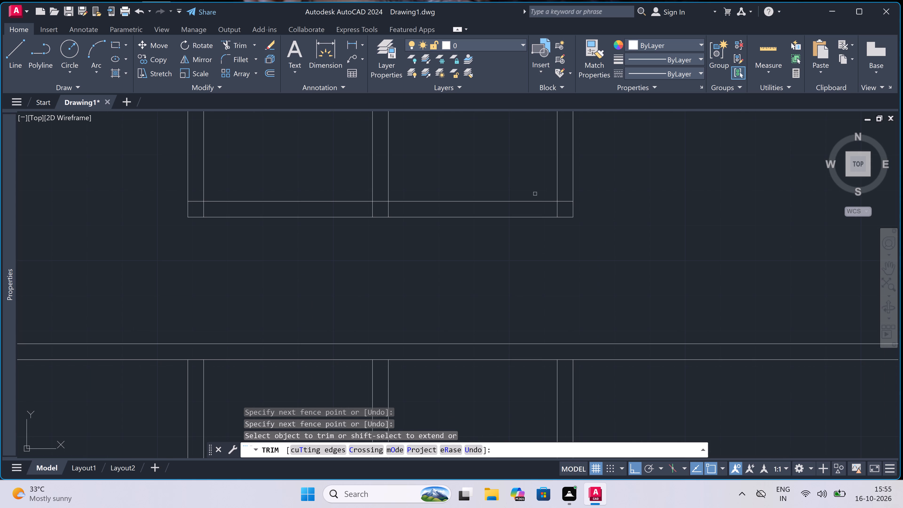
{"action": "scroll", "coordinate": [555, 203], "scroll_direction": "up", "scroll_amount": 1}
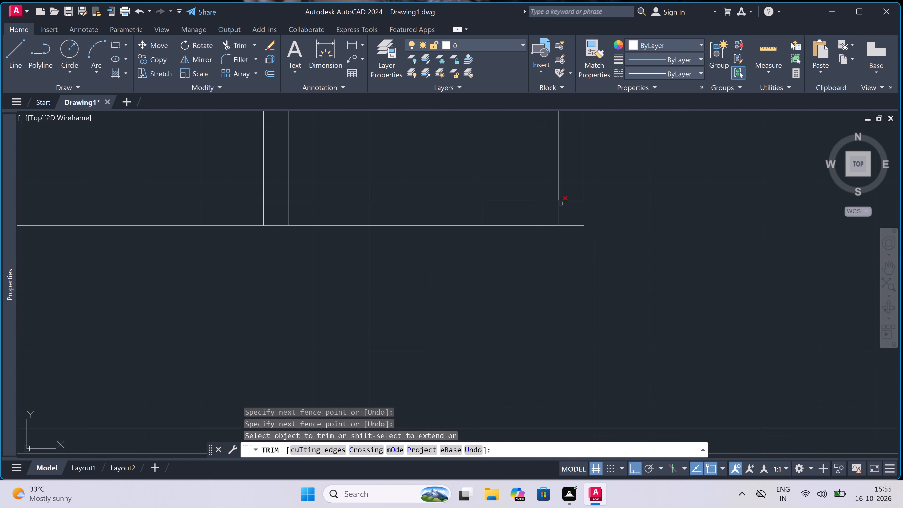
{"action": "left_click", "coordinate": [568, 197]}
{"action": "double_click", "coordinate": [556, 217]}
Trim the overlapping lines at the junction where the middle 4.5" vertical wall meets the cross wall.
{"action": "scroll", "coordinate": [556, 217], "scroll_direction": "down", "scroll_amount": 2}
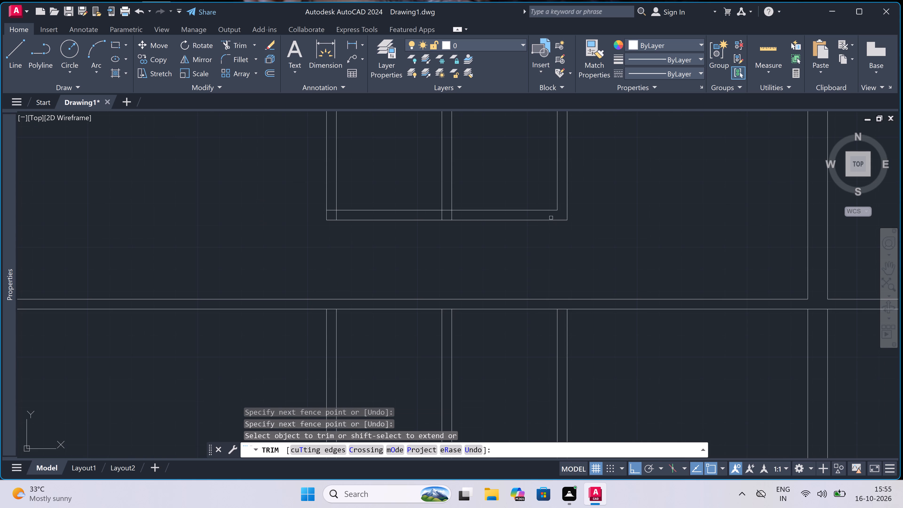
{"action": "scroll", "coordinate": [451, 219], "scroll_direction": "up", "scroll_amount": 3}
{"action": "left_click", "coordinate": [398, 212]}
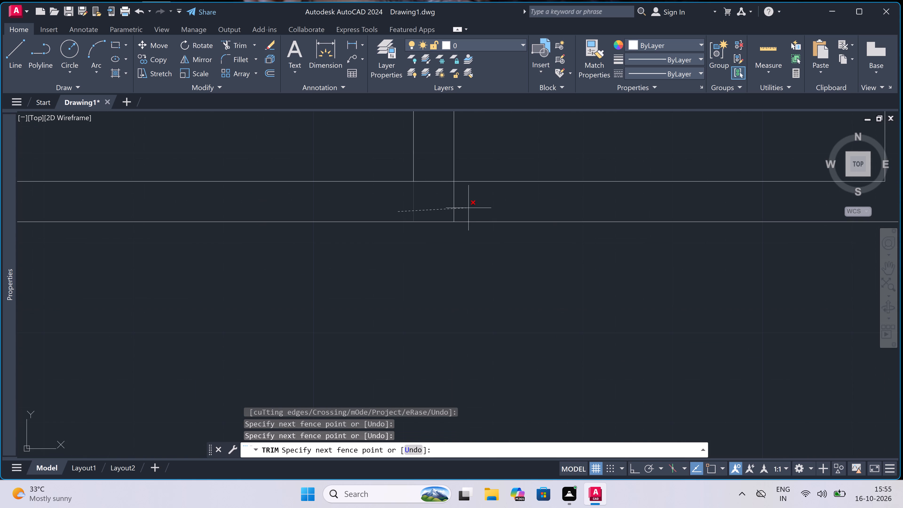
{"action": "left_click", "coordinate": [472, 207]}
{"action": "left_click", "coordinate": [416, 192]}
{"action": "double_click", "coordinate": [431, 169]}
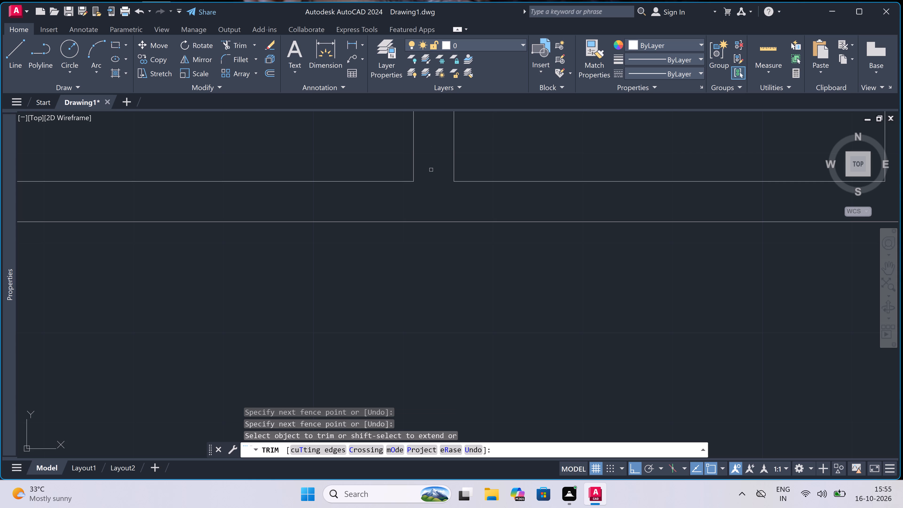
Trim the overlapping inner lines at the corner where the cross wall meets the left-hand 4.5" vertical wall.
{"action": "scroll", "coordinate": [431, 170], "scroll_direction": "down", "scroll_amount": 4}
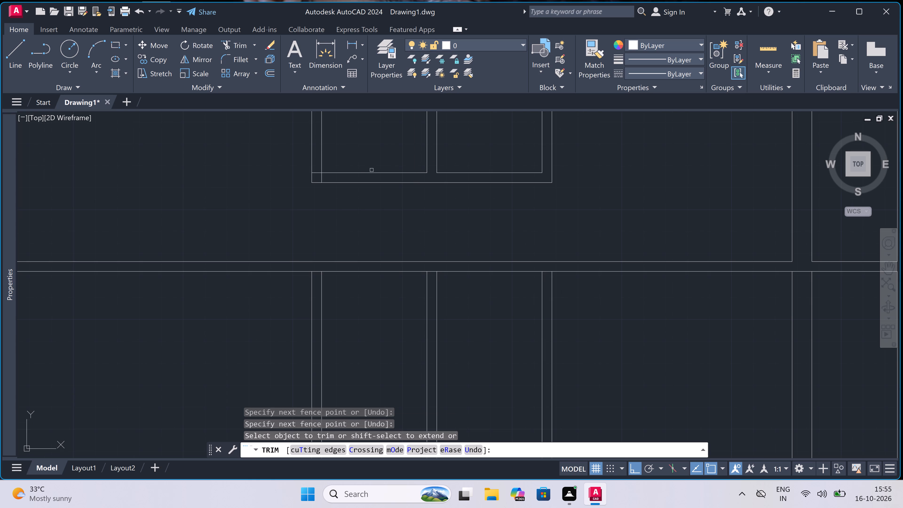
{"action": "scroll", "coordinate": [315, 177], "scroll_direction": "up", "scroll_amount": 3}
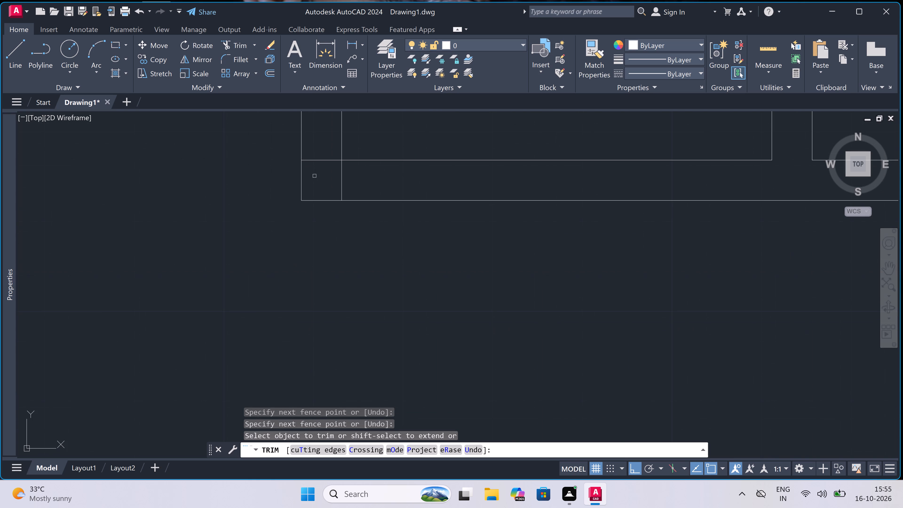
{"action": "left_click", "coordinate": [322, 158]}
{"action": "left_click", "coordinate": [321, 187]}
{"action": "left_click", "coordinate": [326, 184]}
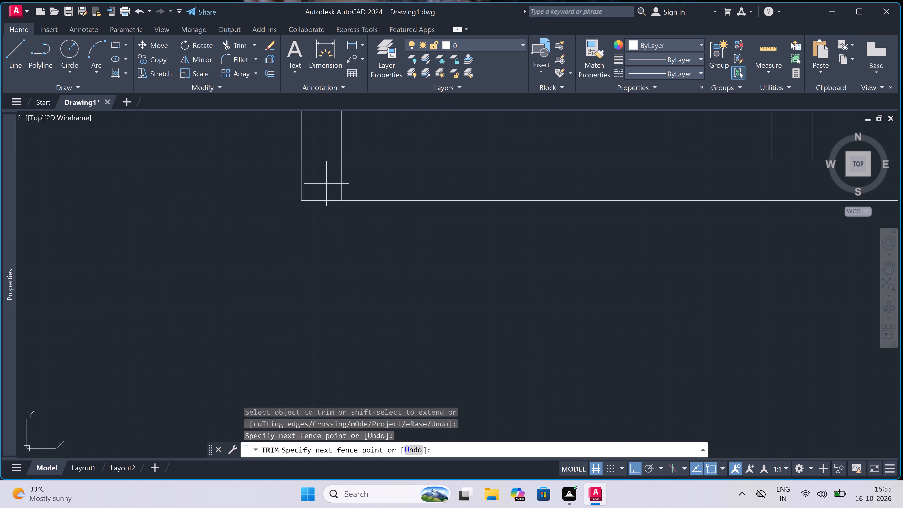
{"action": "left_click", "coordinate": [368, 176]}
Trim away the lines of the three 4.5" vertical walls below the long horizontal inner wall.
{"action": "scroll", "coordinate": [367, 176], "scroll_direction": "down", "scroll_amount": 7}
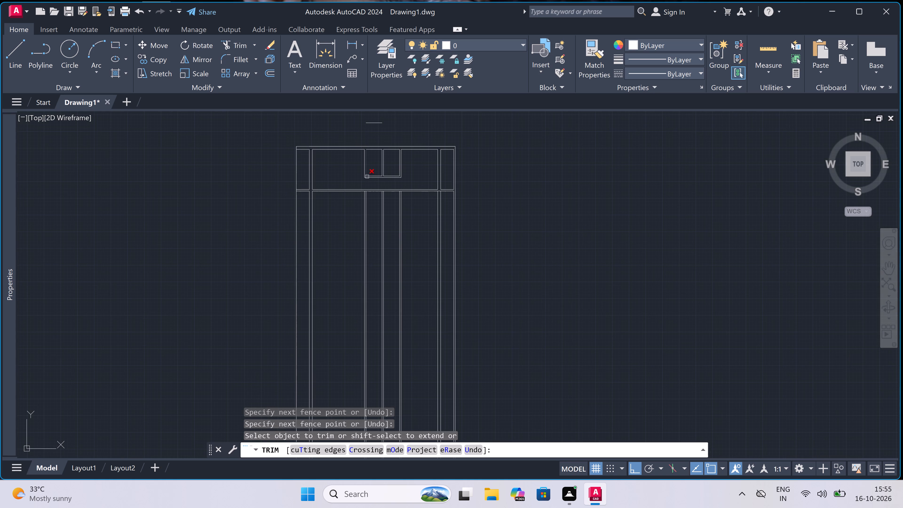
{"action": "scroll", "coordinate": [367, 185], "scroll_direction": "up", "scroll_amount": 4}
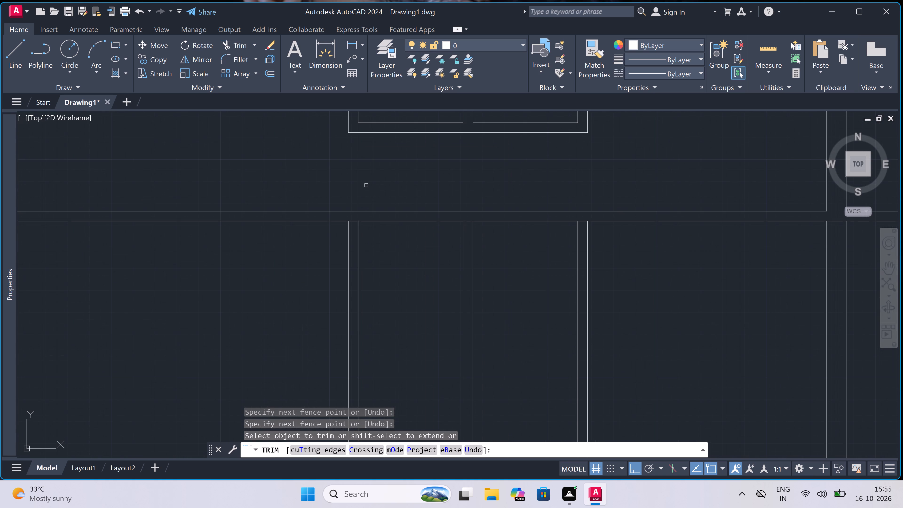
{"action": "scroll", "coordinate": [364, 189], "scroll_direction": "down", "scroll_amount": 2}
{"action": "scroll", "coordinate": [390, 181], "scroll_direction": "up", "scroll_amount": 2}
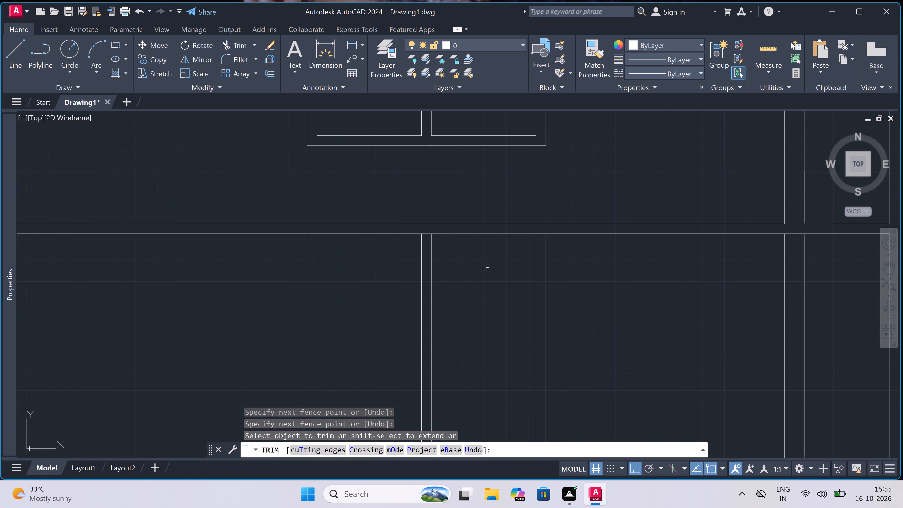
{"action": "left_click", "coordinate": [588, 271]}
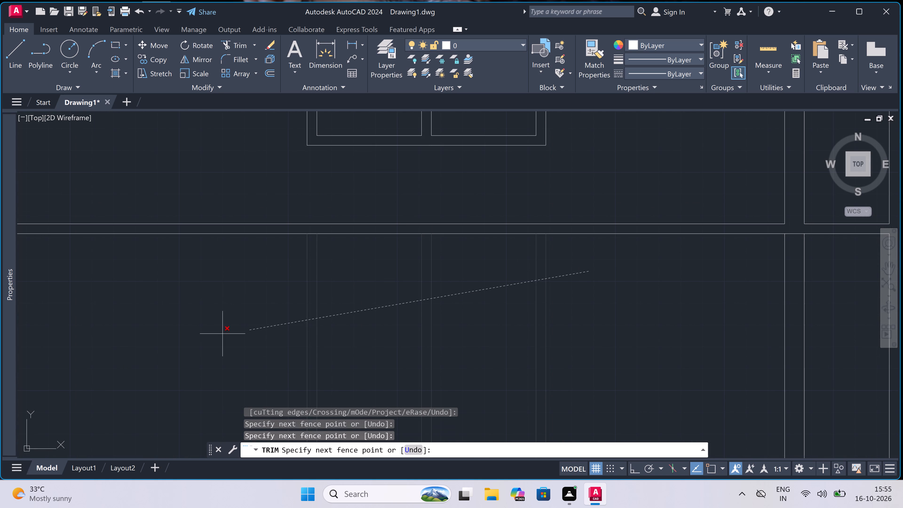
{"action": "left_click", "coordinate": [197, 335]}
Remove the stray short horizontal line above the plan's top outer wall.
{"action": "scroll", "coordinate": [390, 284], "scroll_direction": "down", "scroll_amount": 4}
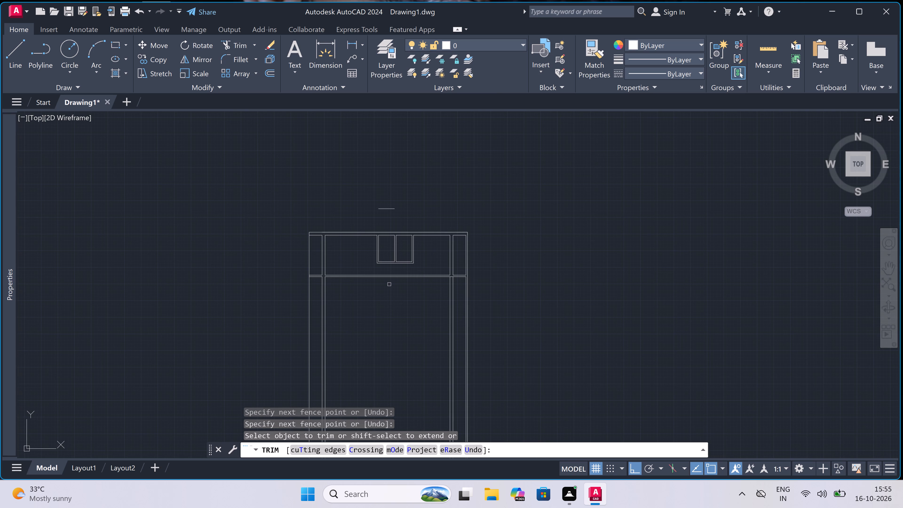
{"action": "scroll", "coordinate": [341, 216], "scroll_direction": "up", "scroll_amount": 2}
{"action": "left_click", "coordinate": [482, 216]}
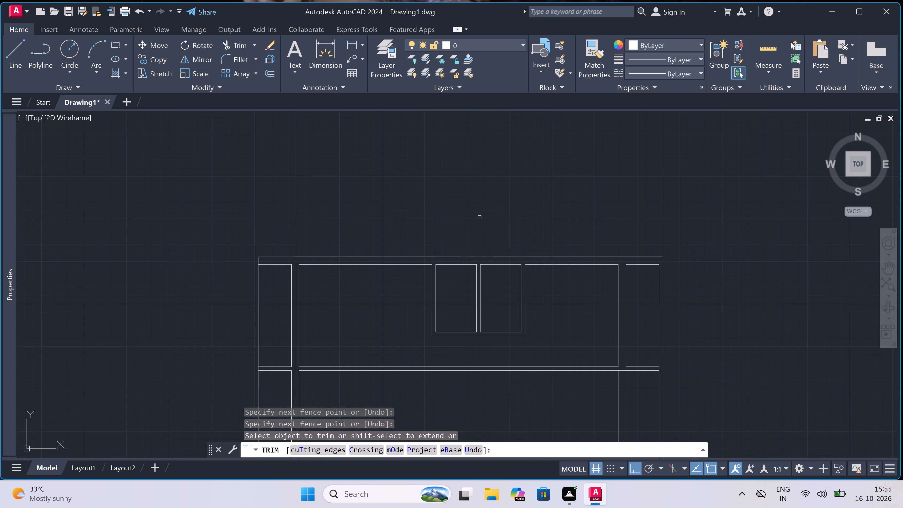
{"action": "left_click", "coordinate": [440, 178]}
{"action": "scroll", "coordinate": [425, 187], "scroll_direction": "down", "scroll_amount": 5}
{"action": "scroll", "coordinate": [425, 189], "scroll_direction": "up", "scroll_amount": 3}
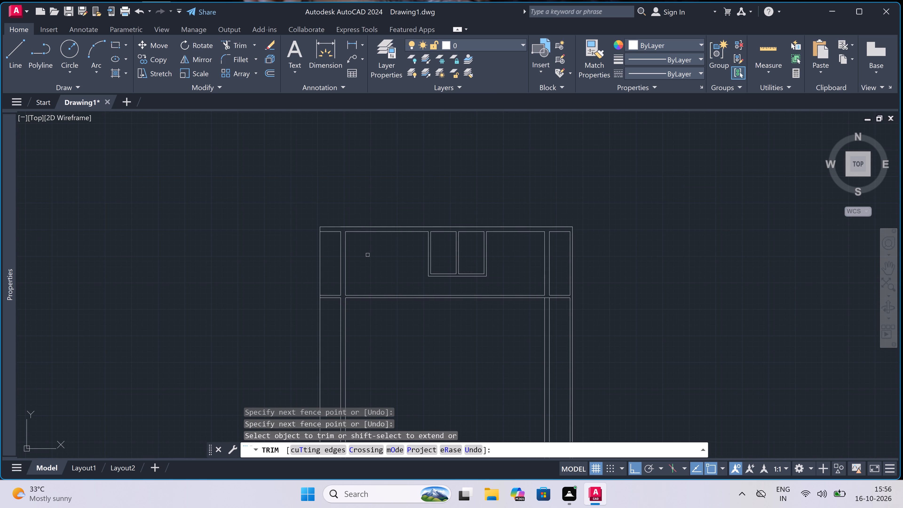
{"action": "scroll", "coordinate": [366, 257], "scroll_direction": "down", "scroll_amount": 2}
{"action": "scroll", "coordinate": [352, 274], "scroll_direction": "up", "scroll_amount": 3}
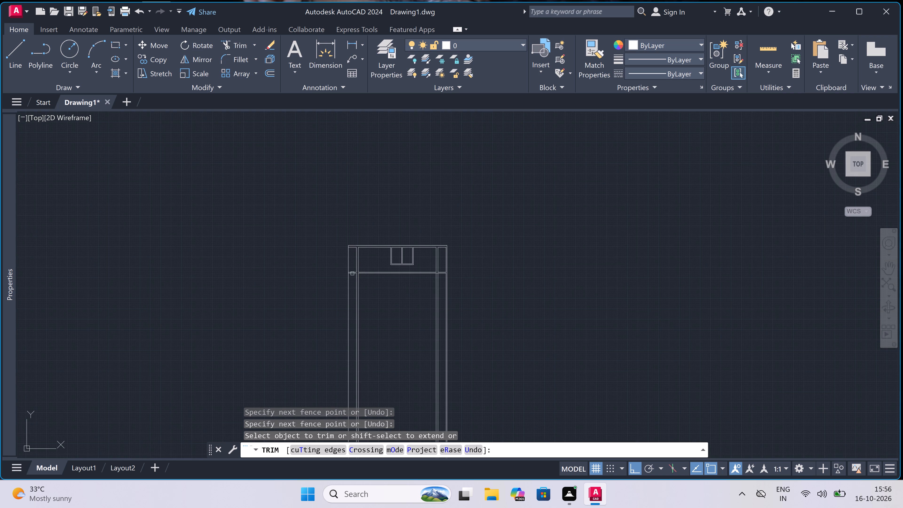
{"action": "key", "text": "Escape"}
Offset the lower line of the long horizontal inner wall 10' downward.
{"action": "scroll", "coordinate": [361, 274], "scroll_direction": "down", "scroll_amount": 2}
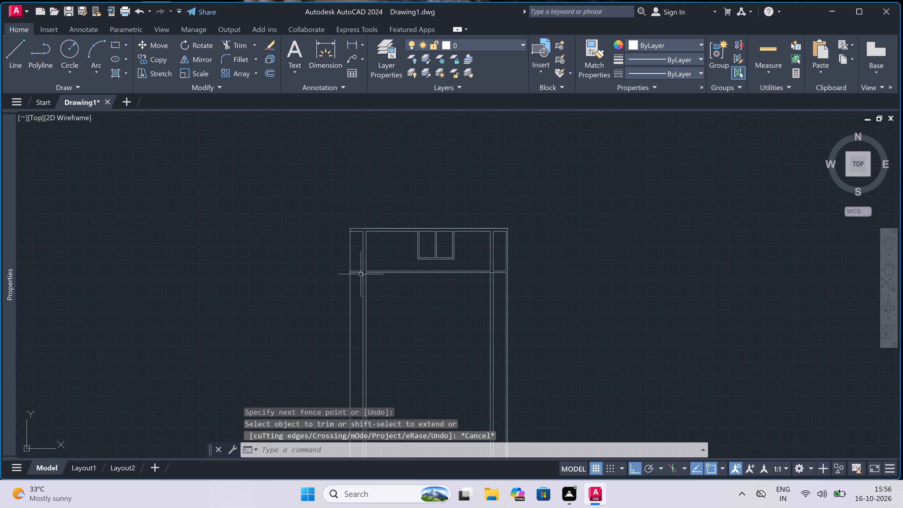
{"action": "scroll", "coordinate": [366, 285], "scroll_direction": "up", "scroll_amount": 2}
{"action": "key", "text": "o"}
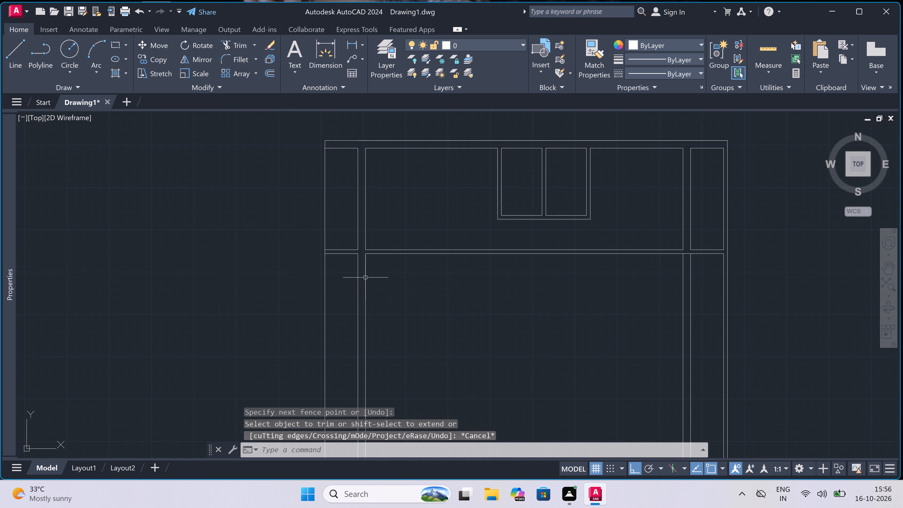
{"action": "key", "text": "space"}
{"action": "left_click", "coordinate": [382, 254]}
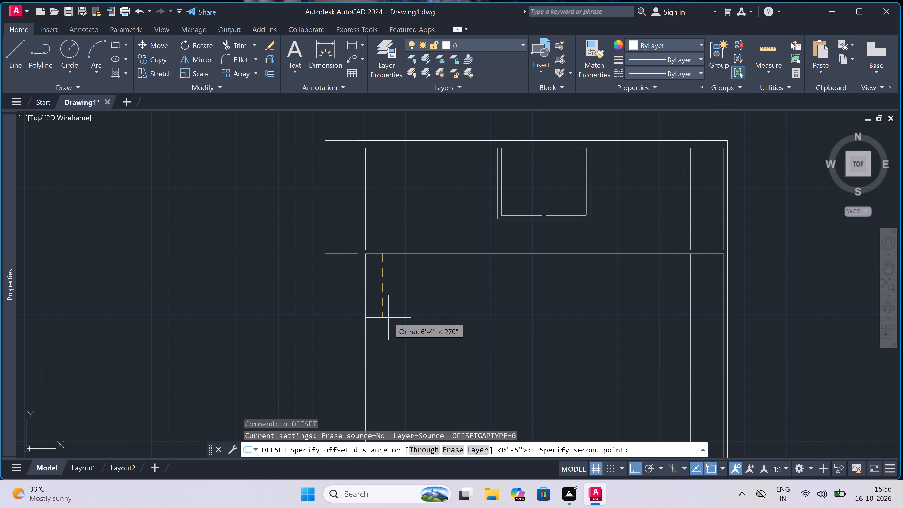
{"action": "key", "text": "1"}
{"action": "type", "text": "0'"}
{"action": "key", "text": "space"}
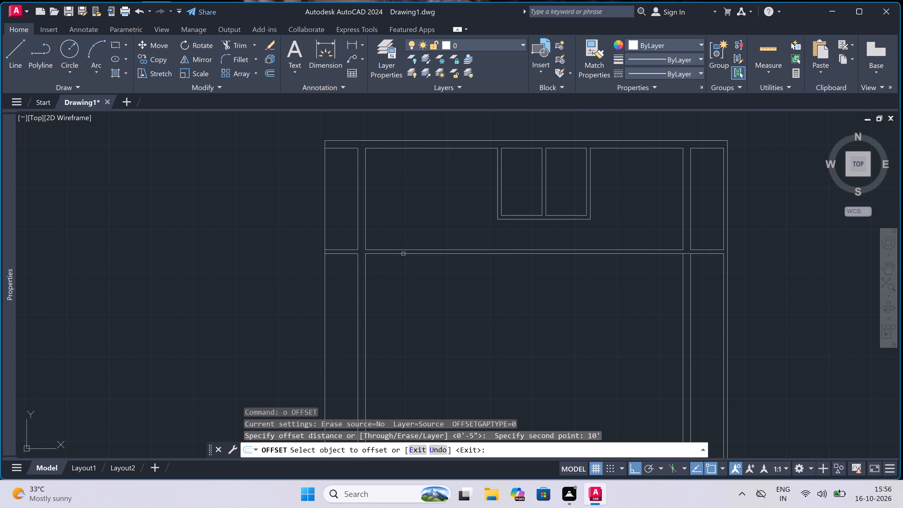
{"action": "left_click_drag", "start_coordinate": [403, 254], "coordinate": [404, 260]}
{"action": "left_click_drag", "start_coordinate": [404, 272], "coordinate": [406, 278]}
{"action": "left_click", "coordinate": [409, 305]}
{"action": "key", "text": "Escape"}
Offset the new horizontal line 4.5" downward as the second face of the new inner wall.
{"action": "scroll", "coordinate": [409, 305], "scroll_direction": "down", "scroll_amount": 3}
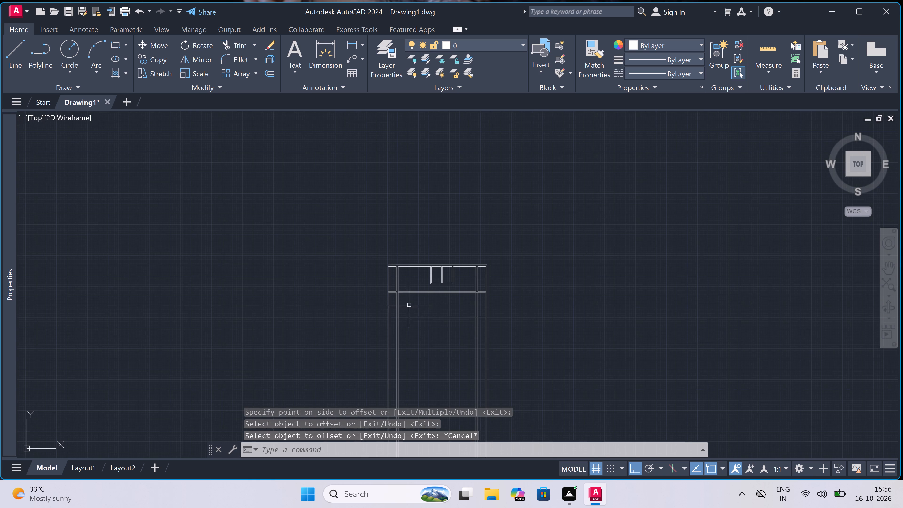
{"action": "key", "text": "space"}
{"action": "scroll", "coordinate": [410, 323], "scroll_direction": "up", "scroll_amount": 2}
{"action": "left_click", "coordinate": [414, 311]}
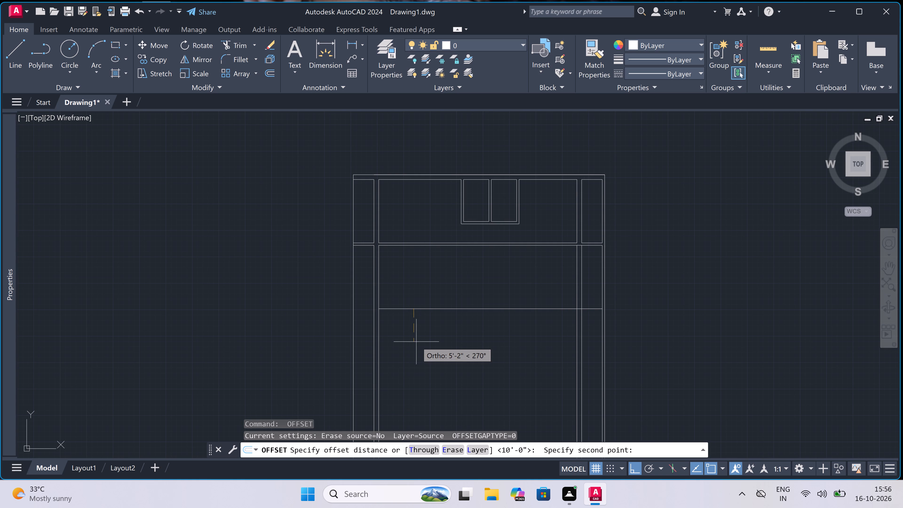
{"action": "type", "text": "4.5\""}
{"action": "key", "text": "space"}
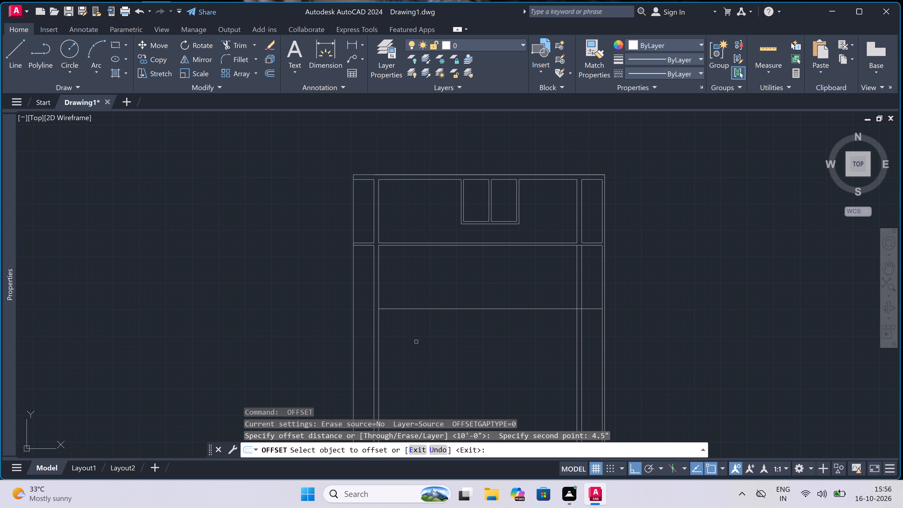
{"action": "left_click", "coordinate": [419, 308]}
{"action": "left_click", "coordinate": [411, 355]}
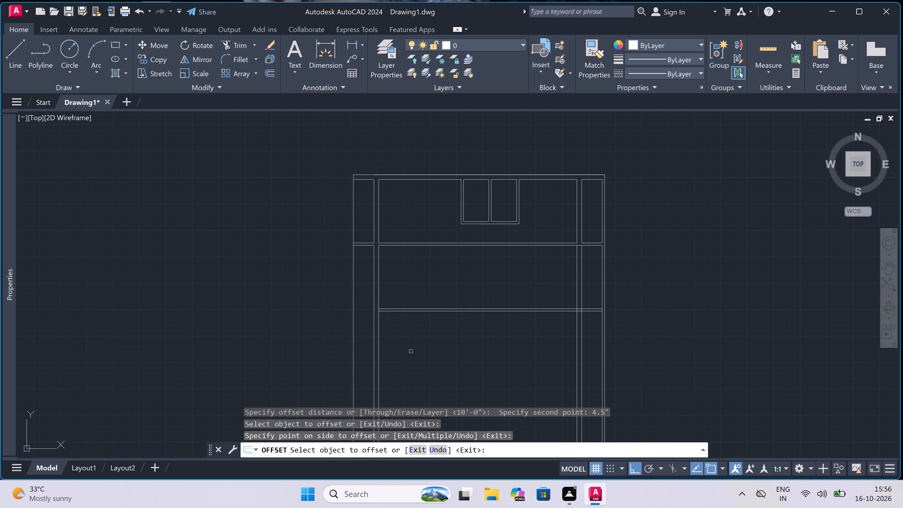
{"action": "key", "text": "Escape"}
Extend both lines of the new 4.5" horizontal wall across the left 9" vertical wall to the plan's left edge.
{"action": "type", "text": "ex"}
{"action": "key", "text": "space"}
{"action": "double_click", "coordinate": [408, 294]}
{"action": "left_click", "coordinate": [399, 345]}
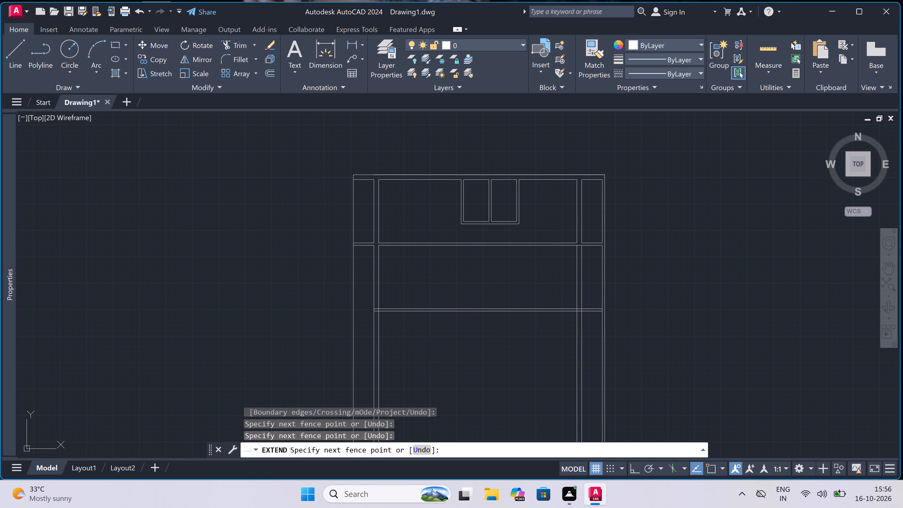
{"action": "left_click", "coordinate": [390, 290]}
{"action": "double_click", "coordinate": [396, 345]}
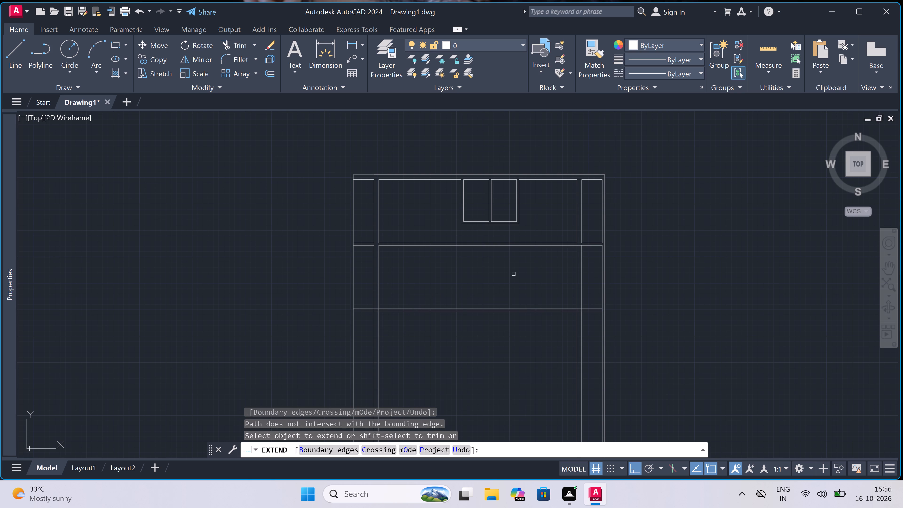
{"action": "key", "text": "Escape"}
Trim the right-hand 9" vertical wall's lines from below the upper horizontal inner wall down through the new 4.5" horizontal wall.
{"action": "key", "text": "t"}
{"action": "key", "text": "r"}
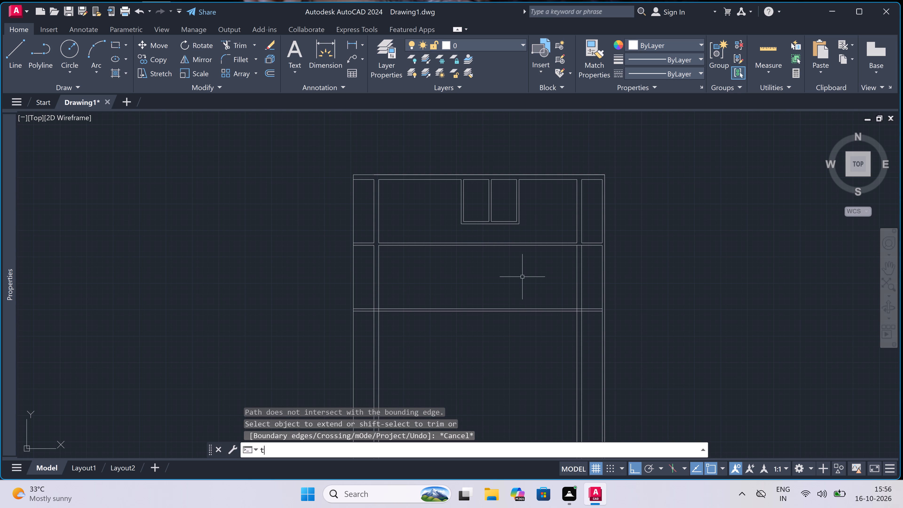
{"action": "key", "text": "space"}
{"action": "left_click", "coordinate": [582, 282]}
{"action": "left_click", "coordinate": [570, 288]}
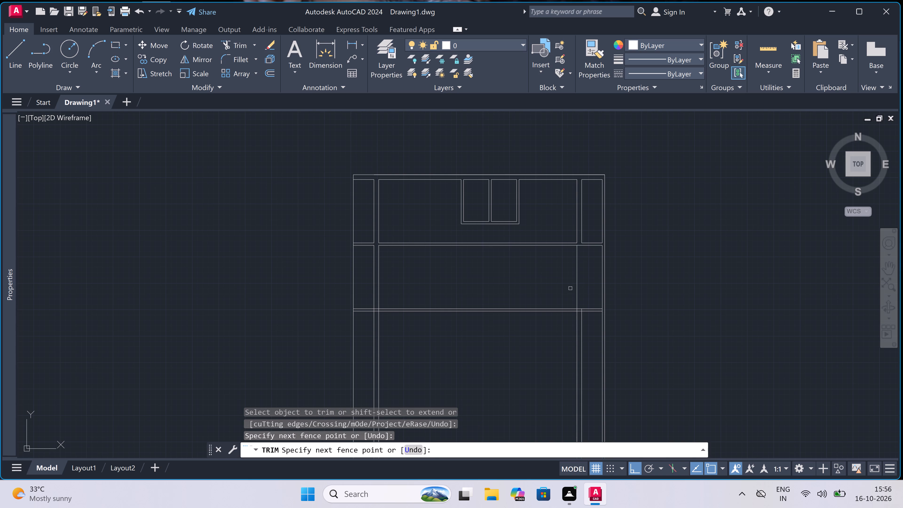
{"action": "left_click", "coordinate": [583, 281]}
{"action": "scroll", "coordinate": [583, 309], "scroll_direction": "up", "scroll_amount": 4}
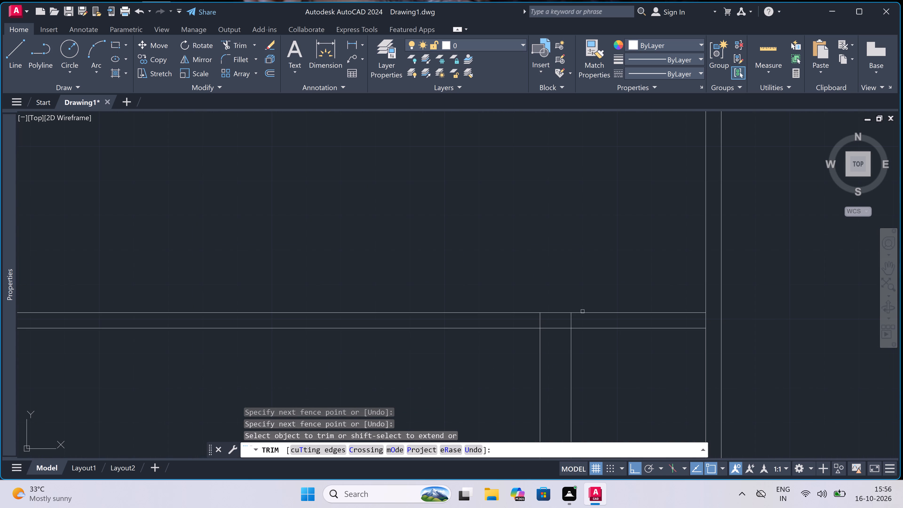
{"action": "left_click", "coordinate": [577, 323]}
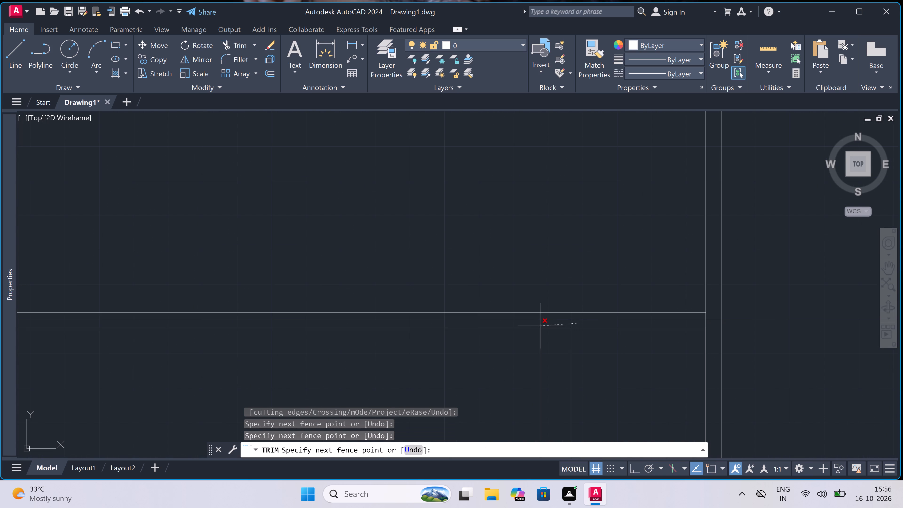
{"action": "left_click", "coordinate": [536, 324]}
Trim away the right-hand 9" vertical wall's remaining lines below the new 4.5" horizontal wall.
{"action": "scroll", "coordinate": [487, 258], "scroll_direction": "down", "scroll_amount": 4}
{"action": "left_click", "coordinate": [507, 280]}
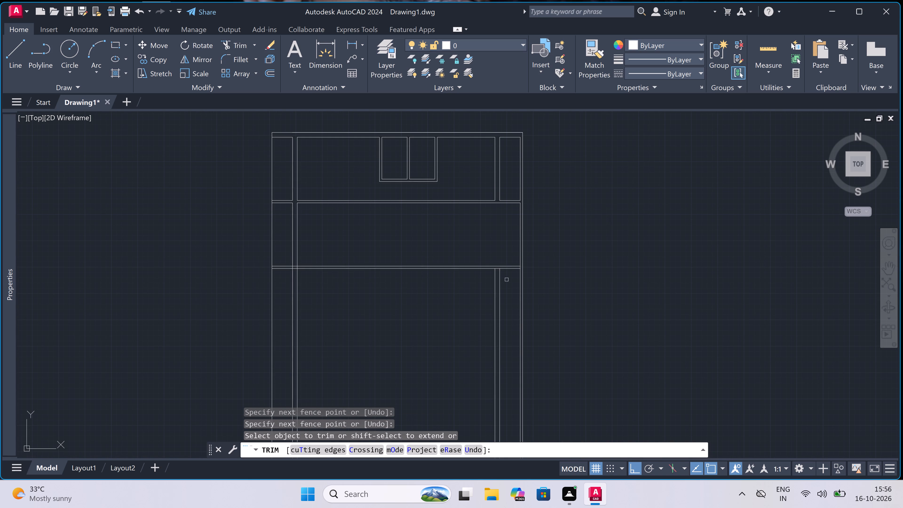
{"action": "left_click", "coordinate": [478, 307]}
{"action": "scroll", "coordinate": [506, 194], "scroll_direction": "up", "scroll_amount": 3}
{"action": "key", "text": "Escape"}
Draw a line 4.5" left from the right inner corner below the upper horizontal wall, continuing about 56' down beside the outer wall.
{"action": "scroll", "coordinate": [554, 224], "scroll_direction": "up", "scroll_amount": 1}
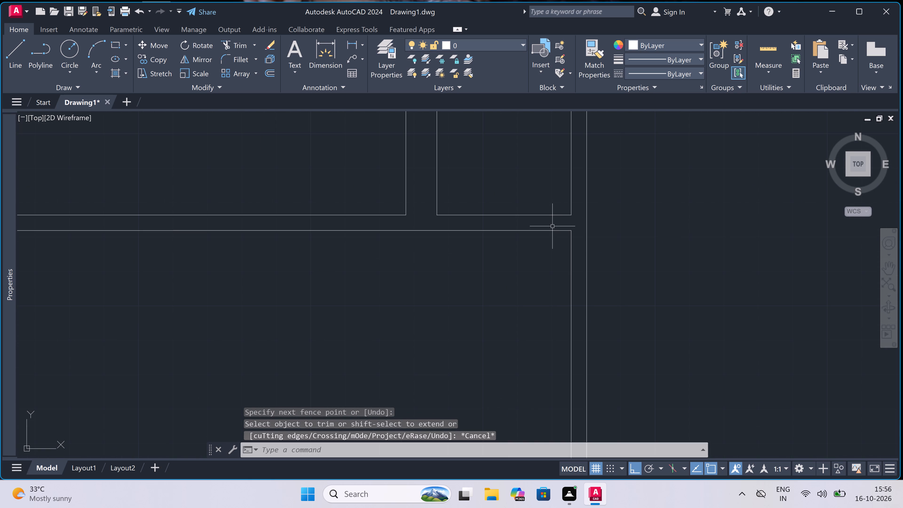
{"action": "key", "text": "l"}
{"action": "key", "text": "space"}
{"action": "left_click", "coordinate": [570, 229]}
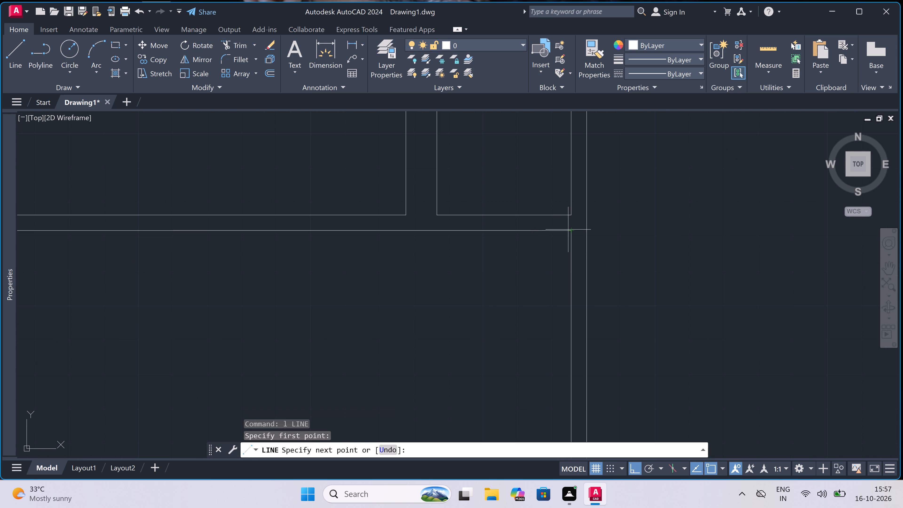
{"action": "type", "text": "4.5\""}
{"action": "key", "text": "space"}
{"action": "scroll", "coordinate": [463, 254], "scroll_direction": "down", "scroll_amount": 5}
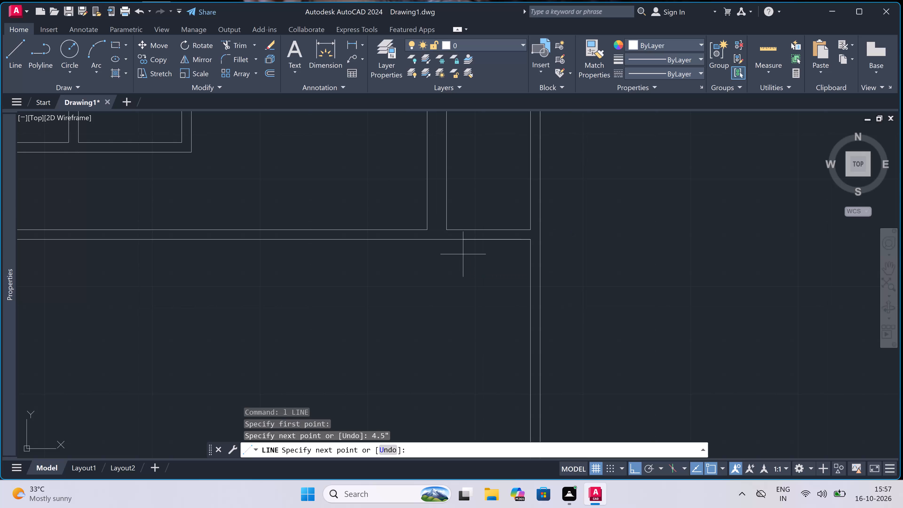
{"action": "scroll", "coordinate": [464, 254], "scroll_direction": "down", "scroll_amount": 2}
{"action": "scroll", "coordinate": [468, 392], "scroll_direction": "up", "scroll_amount": 6}
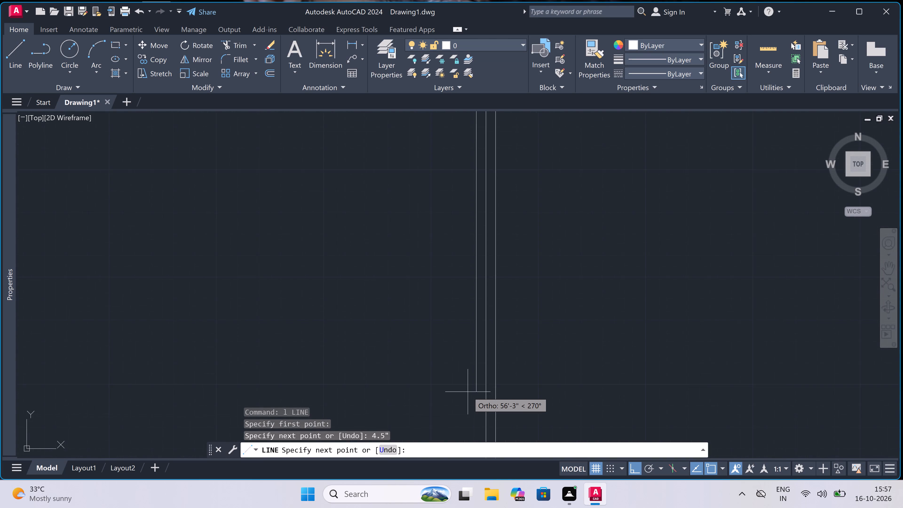
{"action": "scroll", "coordinate": [468, 392], "scroll_direction": "up", "scroll_amount": 3}
{"action": "double_click", "coordinate": [505, 366]}
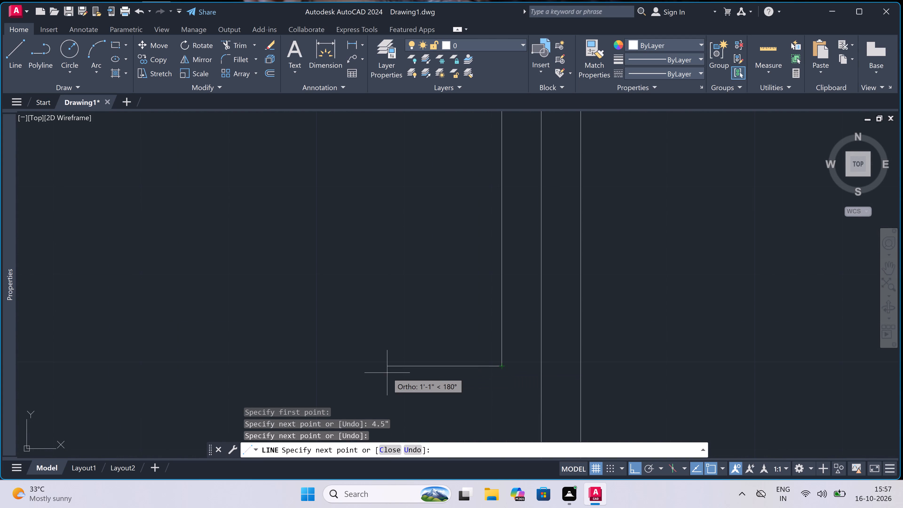
{"action": "key", "text": "Escape"}
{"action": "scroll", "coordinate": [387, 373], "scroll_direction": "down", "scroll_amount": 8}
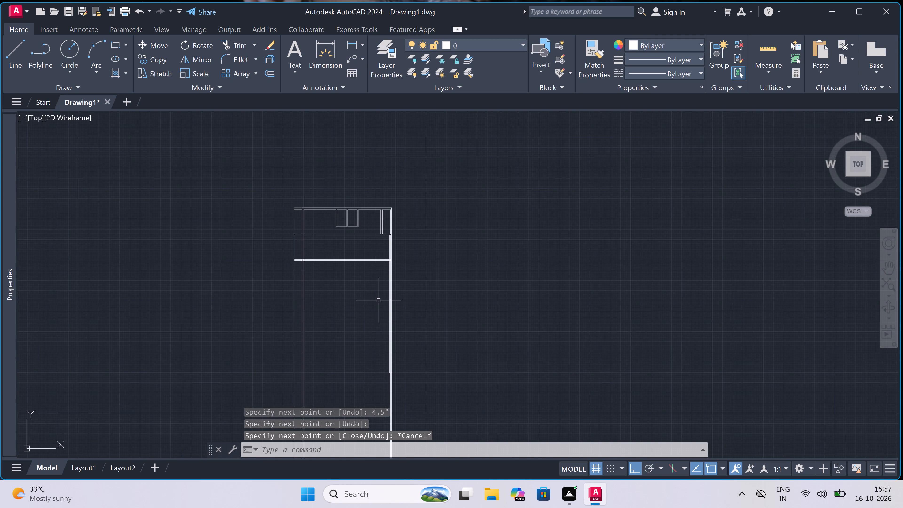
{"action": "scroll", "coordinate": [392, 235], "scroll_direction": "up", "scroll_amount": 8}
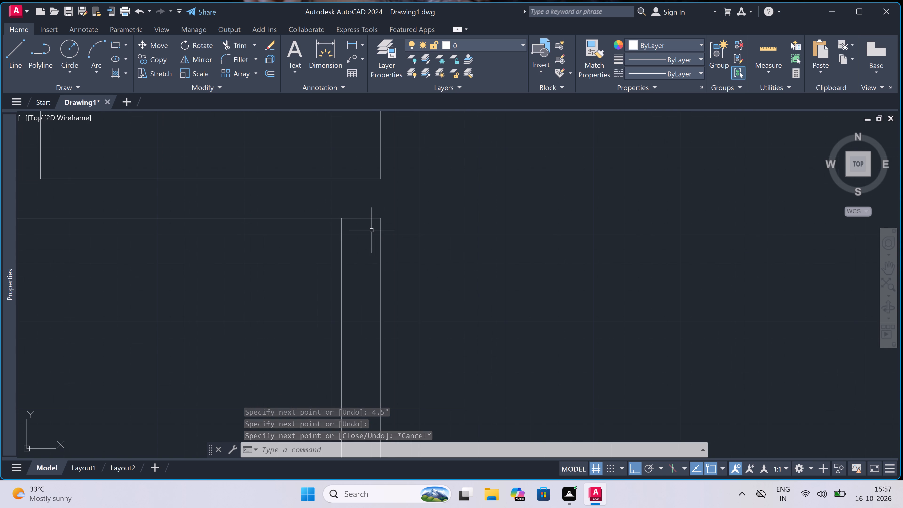
Trim the short 4.5" horizontal stub and the older inner line beside the right outer wall, below the upper horizontal wall.
{"action": "type", "text": "tr"}
{"action": "key", "text": "space"}
{"action": "left_click", "coordinate": [371, 230]}
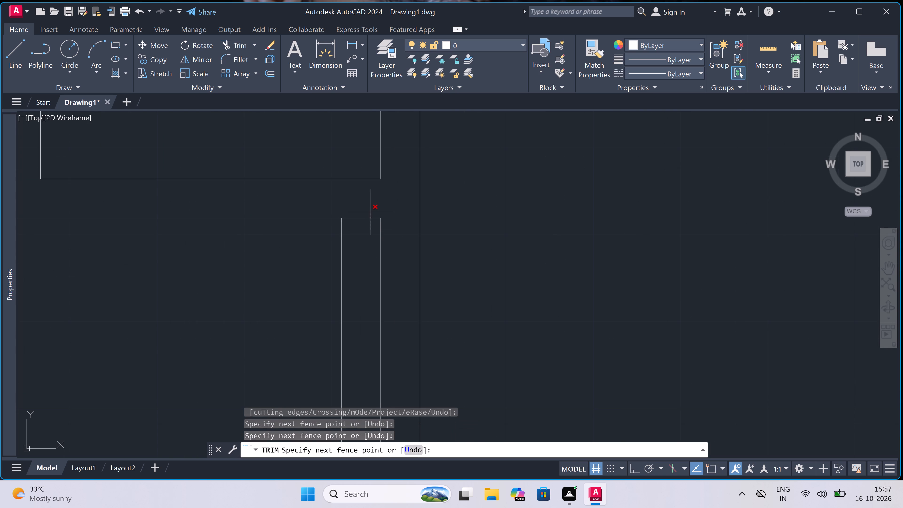
{"action": "left_click", "coordinate": [370, 211]}
{"action": "left_click", "coordinate": [373, 226]}
{"action": "left_click", "coordinate": [388, 231]}
Trim both ends of the lower 4.5" horizontal wall that overhang the new inner line of the right outer wall.
{"action": "scroll", "coordinate": [388, 231], "scroll_direction": "down", "scroll_amount": 2}
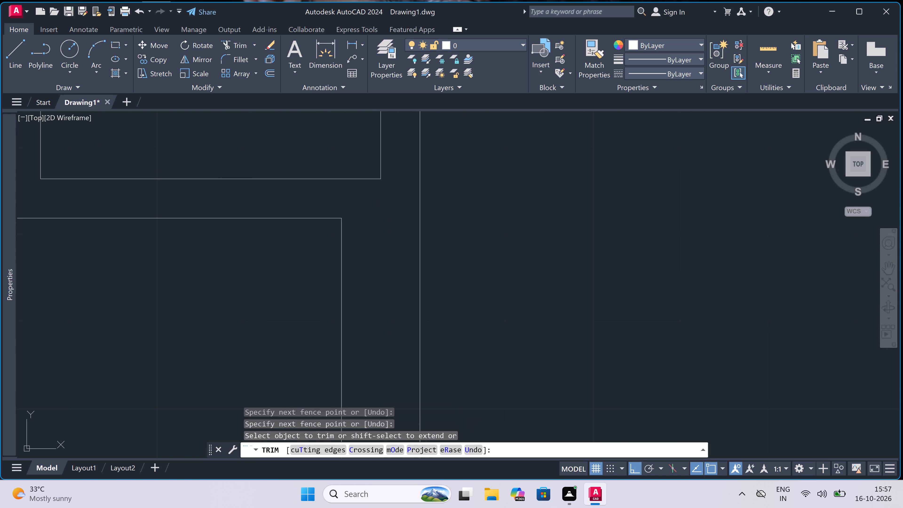
{"action": "scroll", "coordinate": [388, 231], "scroll_direction": "down", "scroll_amount": 7}
{"action": "scroll", "coordinate": [379, 248], "scroll_direction": "up", "scroll_amount": 4}
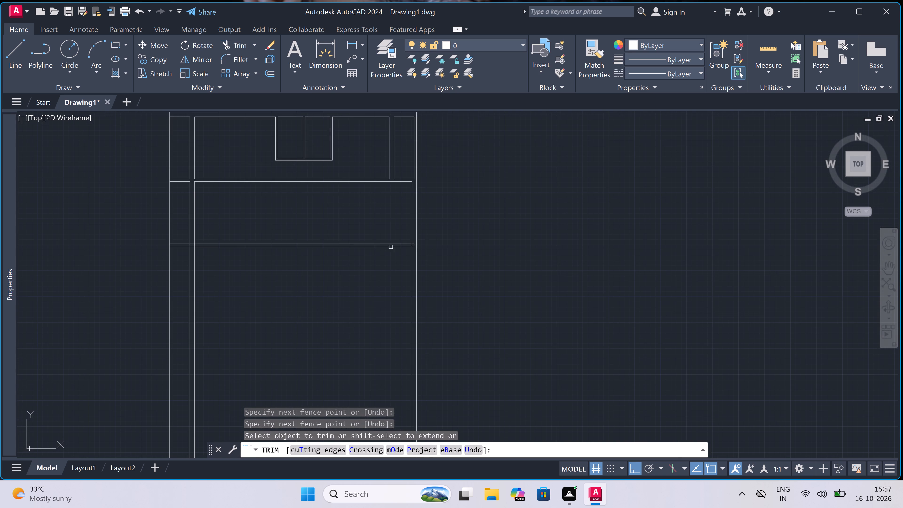
{"action": "scroll", "coordinate": [413, 246], "scroll_direction": "up", "scroll_amount": 5}
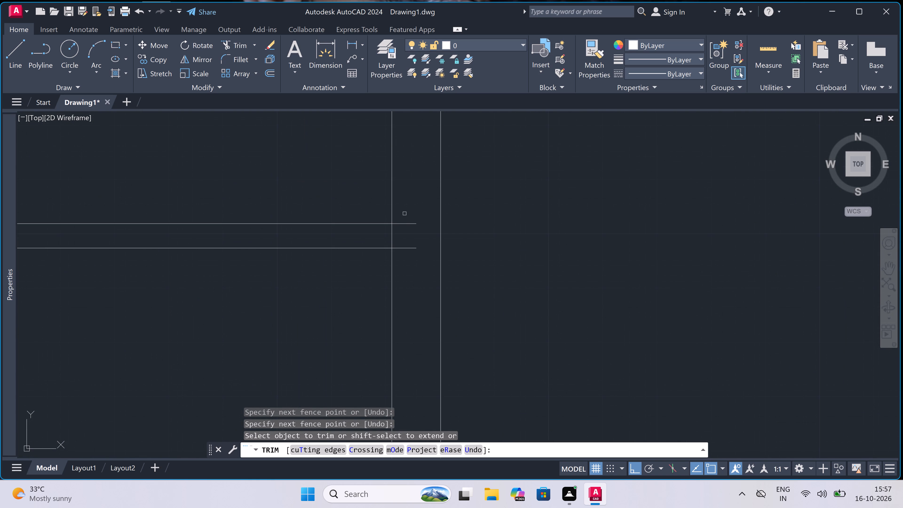
{"action": "double_click", "coordinate": [404, 214]}
{"action": "left_click", "coordinate": [409, 261]}
Delete the bottom line of the lower 4.5" horizontal wall.
{"action": "scroll", "coordinate": [403, 255], "scroll_direction": "down", "scroll_amount": 5}
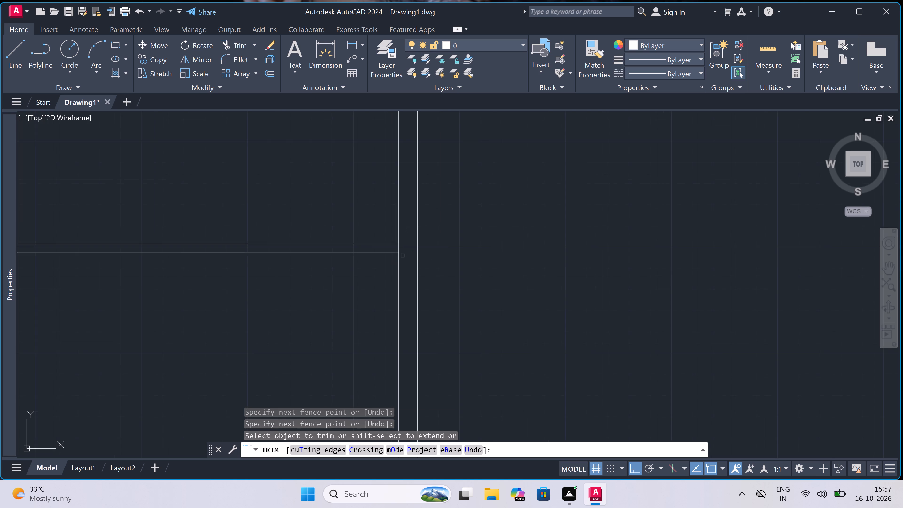
{"action": "scroll", "coordinate": [403, 256], "scroll_direction": "down", "scroll_amount": 1}
{"action": "scroll", "coordinate": [341, 263], "scroll_direction": "up", "scroll_amount": 3}
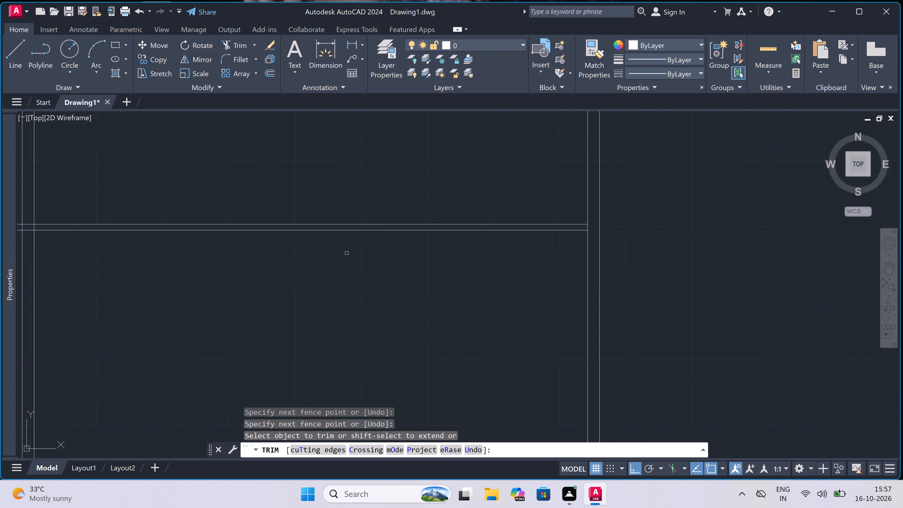
{"action": "scroll", "coordinate": [347, 253], "scroll_direction": "down", "scroll_amount": 1}
{"action": "key", "text": "Escape"}
{"action": "left_click", "coordinate": [345, 238]}
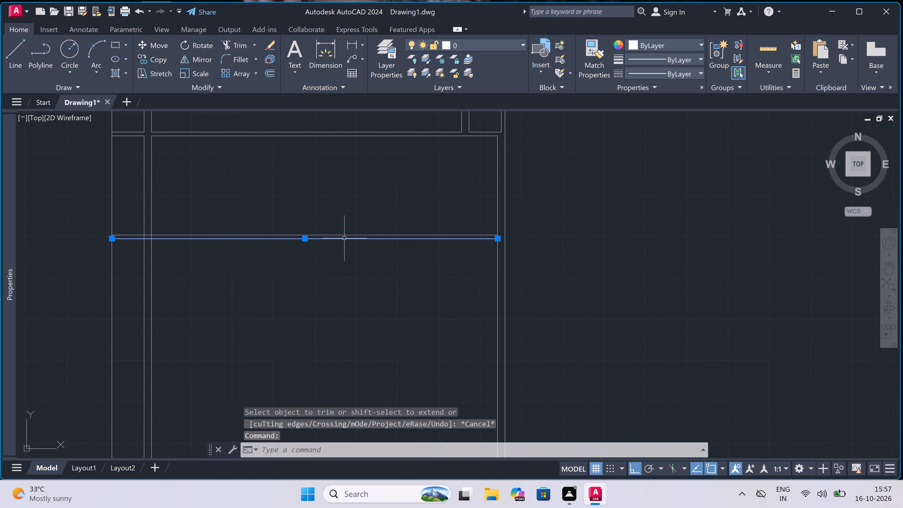
{"action": "key", "text": "Delete"}
Offset the wall's remaining horizontal line 9" downward to make it a 9" wall.
{"action": "type", "text": "o"}
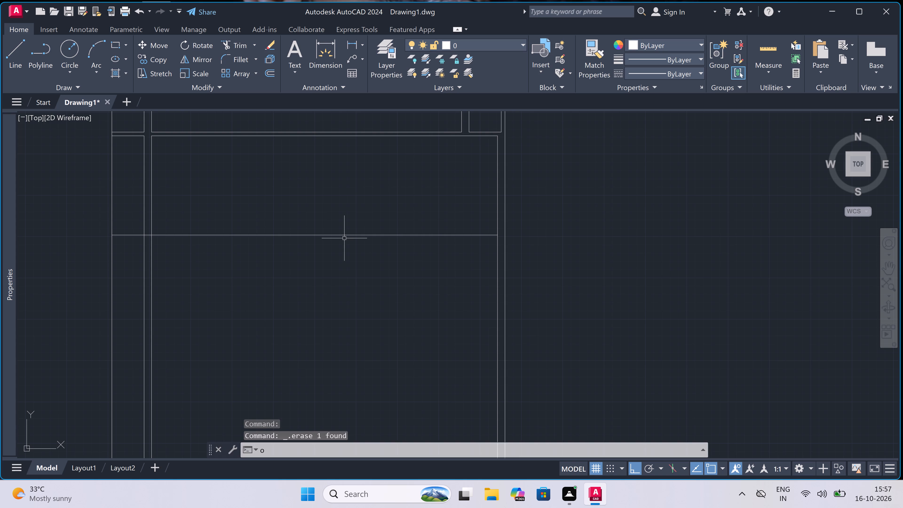
{"action": "key", "text": "space"}
{"action": "left_click", "coordinate": [344, 238]}
{"action": "type", "text": "9\""}
{"action": "key", "text": "space"}
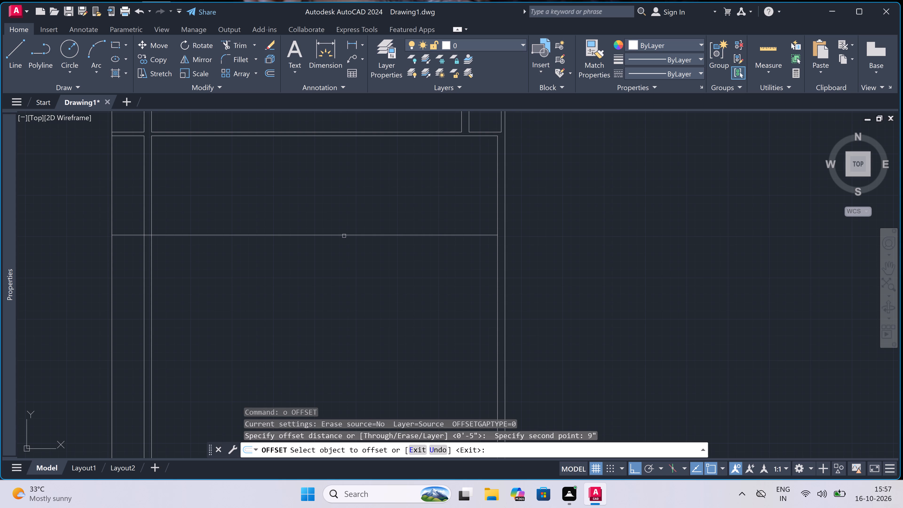
{"action": "double_click", "coordinate": [344, 235]}
{"action": "left_click", "coordinate": [331, 275]}
{"action": "key", "text": "Escape"}
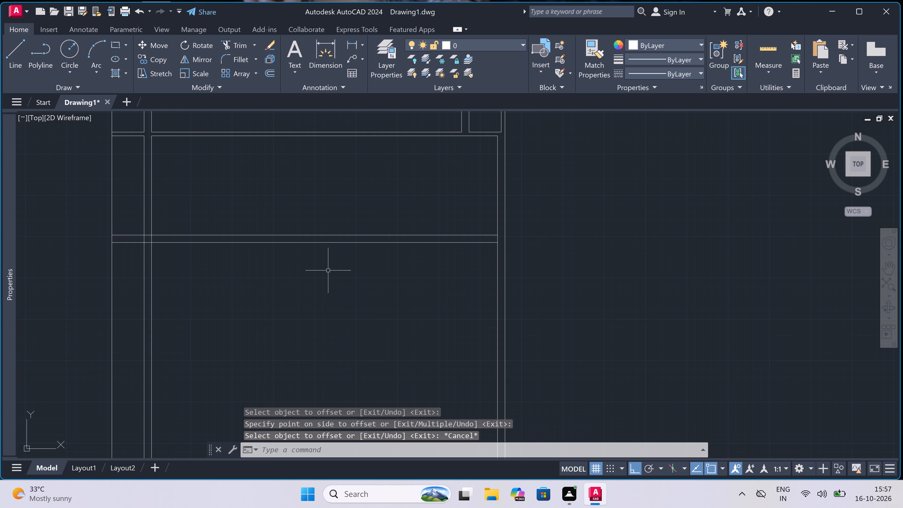
Offset the bottom line of the 9" horizontal wall 9'3" downward.
{"action": "key", "text": "space"}
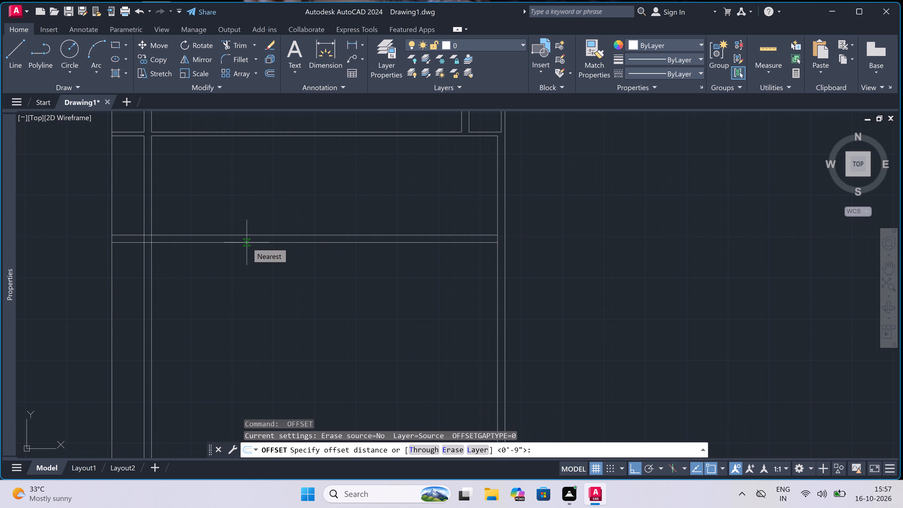
{"action": "left_click", "coordinate": [247, 242]}
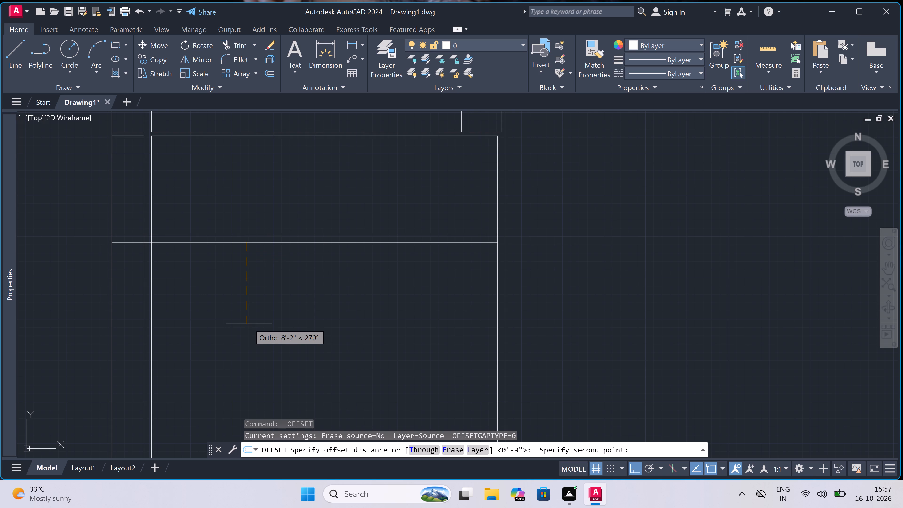
{"action": "type", "text": "9'3\""}
{"action": "key", "text": "space"}
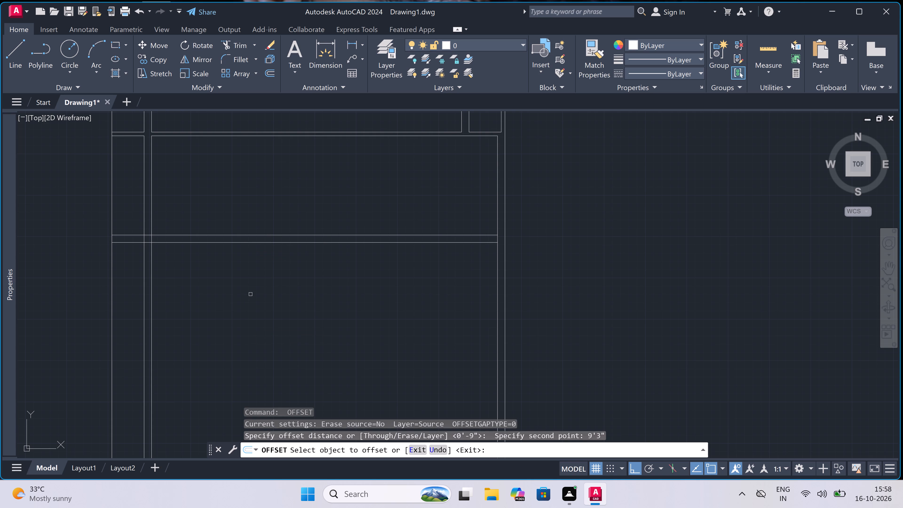
{"action": "left_click_drag", "start_coordinate": [262, 242], "coordinate": [262, 245]}
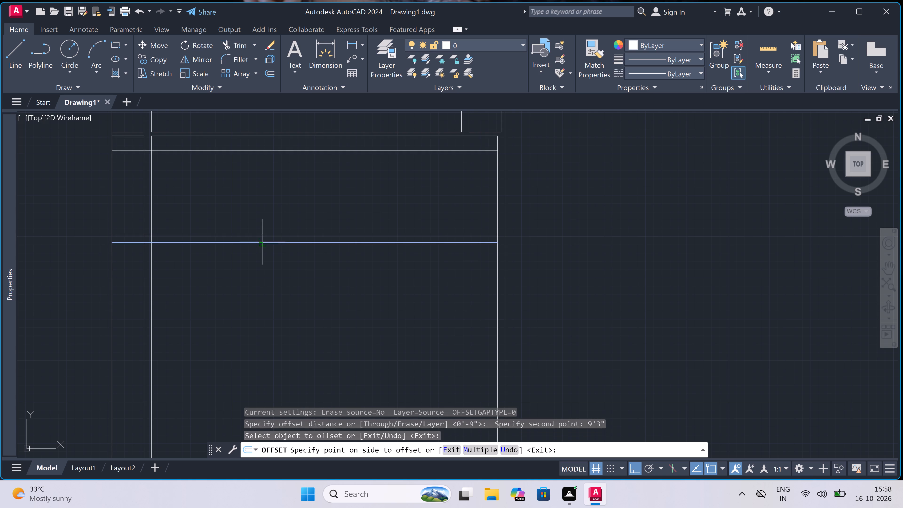
{"action": "double_click", "coordinate": [256, 280]}
{"action": "scroll", "coordinate": [255, 280], "scroll_direction": "down", "scroll_amount": 4}
{"action": "scroll", "coordinate": [248, 296], "scroll_direction": "up", "scroll_amount": 4}
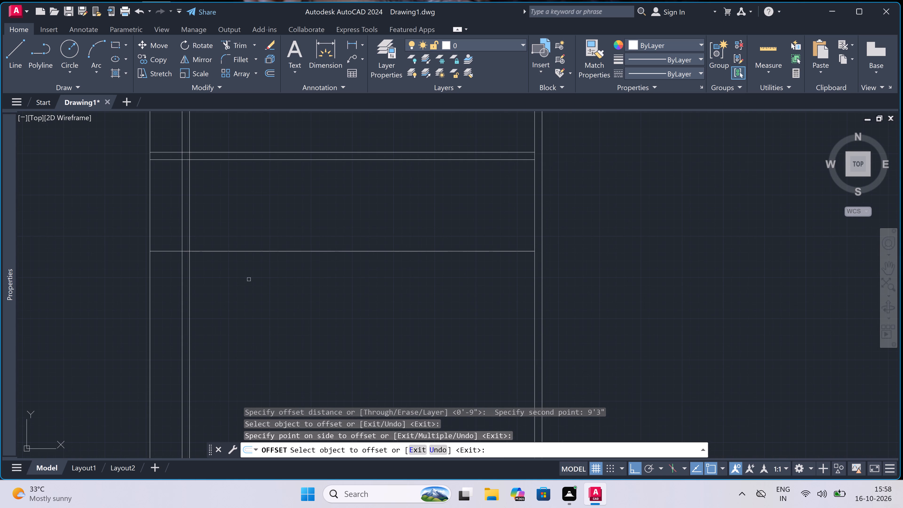
{"action": "key", "text": "Escape"}
Offset the new lowest horizontal line 4.5" downward to form another inner wall.
{"action": "key", "text": "space"}
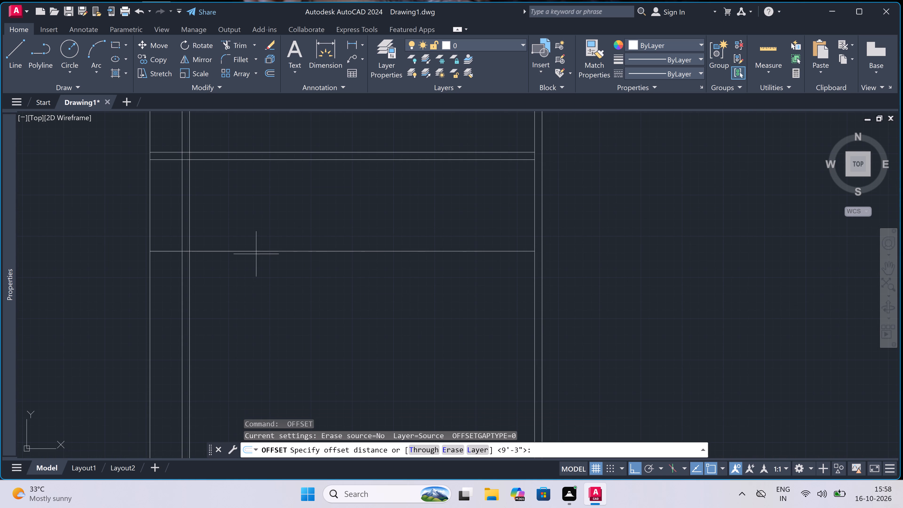
{"action": "left_click", "coordinate": [258, 252]}
{"action": "type", "text": "4.5"}
{"action": "type", "text": "\""}
{"action": "key", "text": "space"}
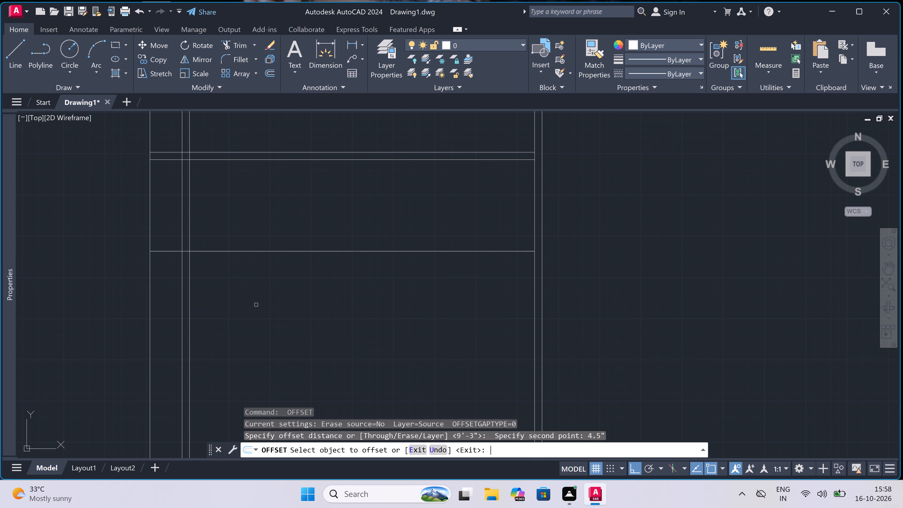
{"action": "left_click", "coordinate": [268, 252]}
{"action": "left_click_drag", "start_coordinate": [268, 252], "coordinate": [268, 255]}
{"action": "left_click", "coordinate": [241, 316]}
{"action": "scroll", "coordinate": [208, 244], "scroll_direction": "down", "scroll_amount": 2}
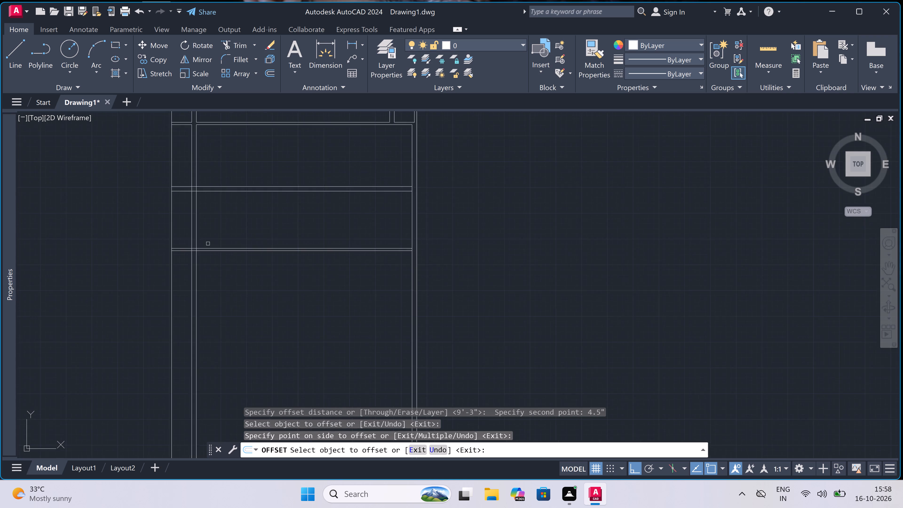
{"action": "scroll", "coordinate": [210, 226], "scroll_direction": "up", "scroll_amount": 1}
{"action": "scroll", "coordinate": [202, 183], "scroll_direction": "down", "scroll_amount": 3}
{"action": "scroll", "coordinate": [196, 170], "scroll_direction": "up", "scroll_amount": 3}
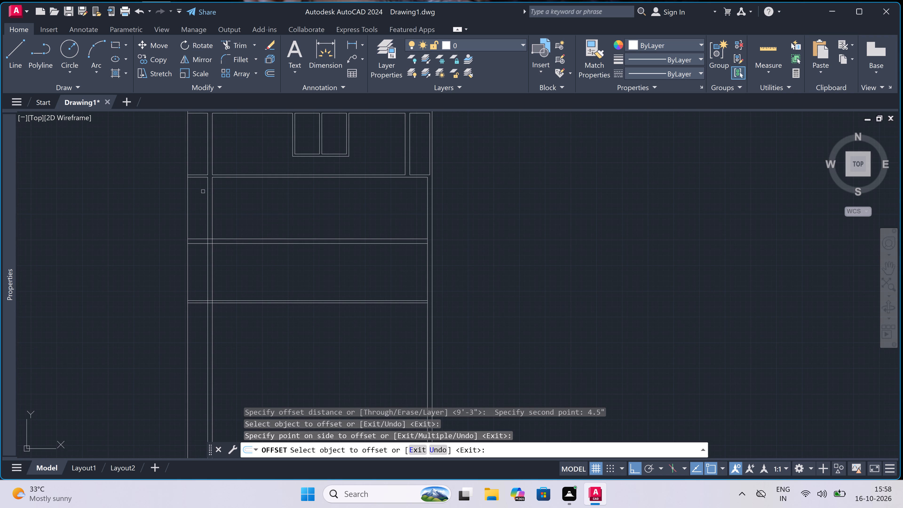
{"action": "scroll", "coordinate": [203, 192], "scroll_direction": "down", "scroll_amount": 3}
{"action": "scroll", "coordinate": [202, 174], "scroll_direction": "up", "scroll_amount": 6}
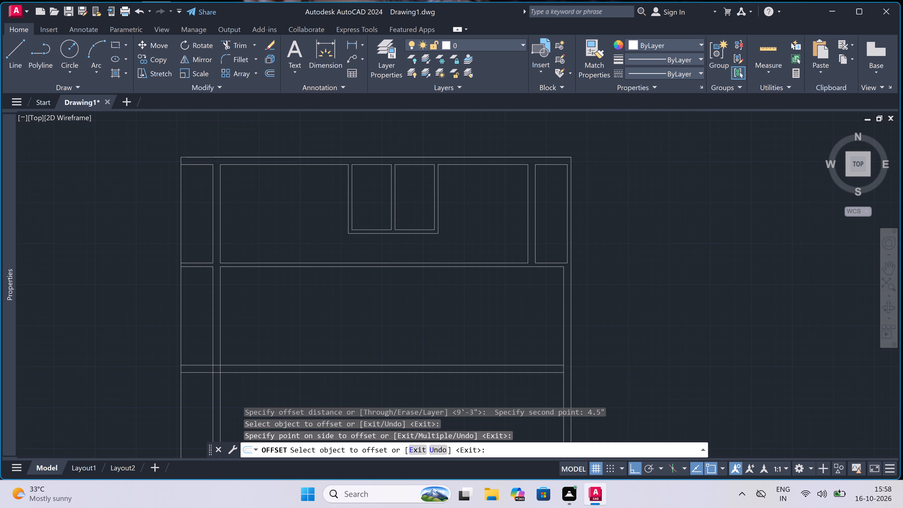
{"action": "scroll", "coordinate": [222, 178], "scroll_direction": "down", "scroll_amount": 1}
{"action": "key", "text": "Escape"}
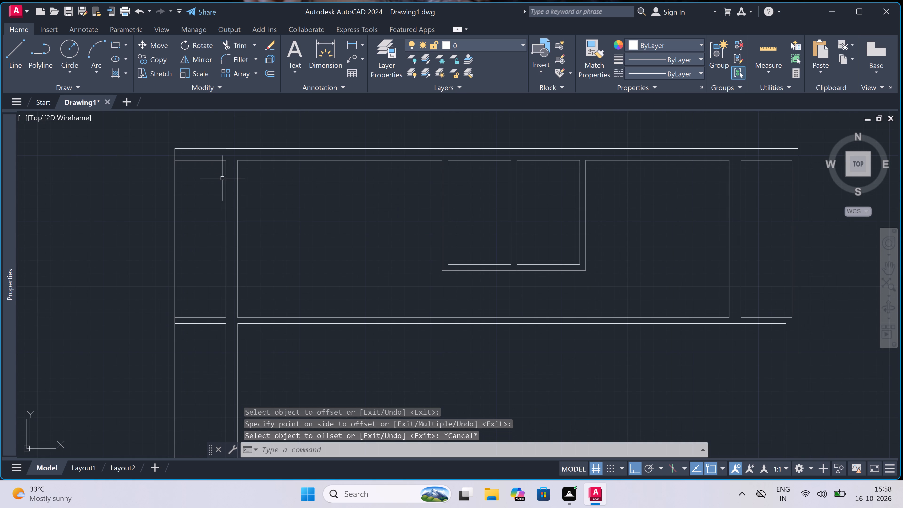
Draw a line 4.5" left from the left vertical wall's upper right corner, continuing down to the 9" horizontal wall's top line.
{"action": "scroll", "coordinate": [230, 179], "scroll_direction": "down", "scroll_amount": 2}
{"action": "scroll", "coordinate": [230, 179], "scroll_direction": "up", "scroll_amount": 2}
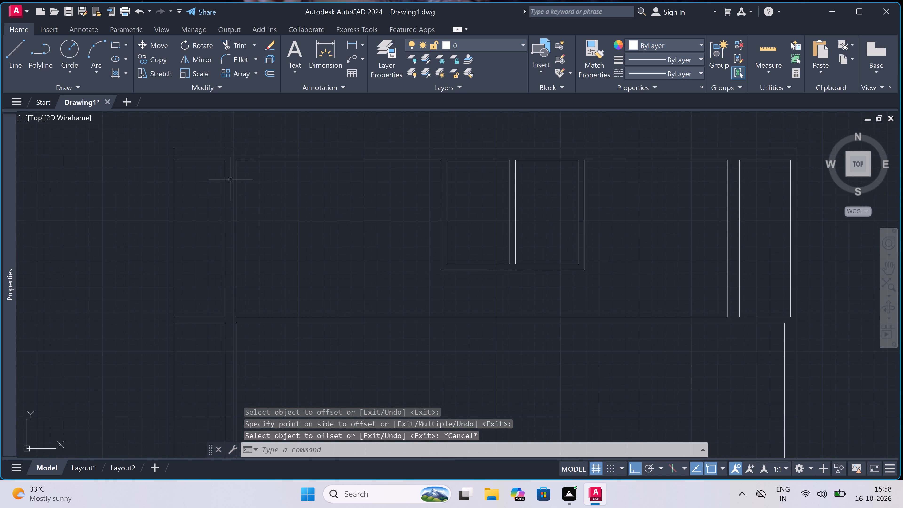
{"action": "type", "text": "l"}
{"action": "key", "text": "space"}
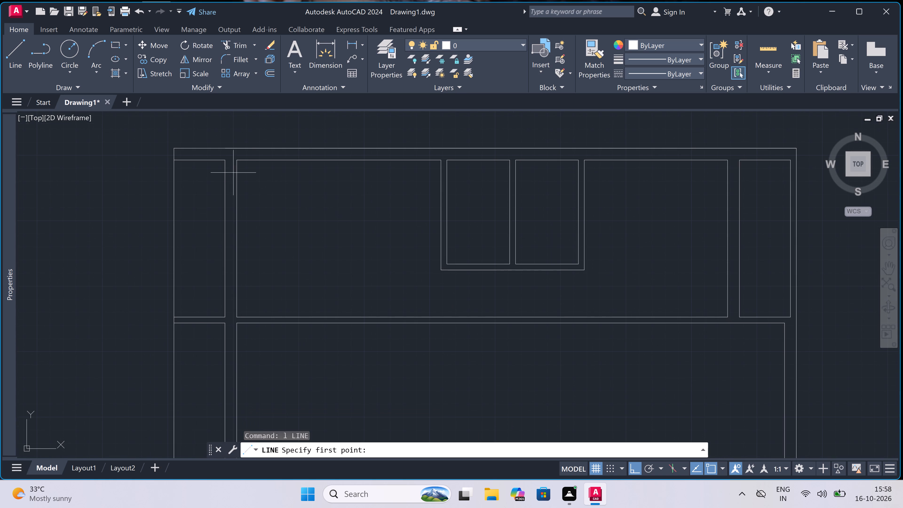
{"action": "scroll", "coordinate": [233, 157], "scroll_direction": "up", "scroll_amount": 2}
{"action": "left_click", "coordinate": [241, 167]}
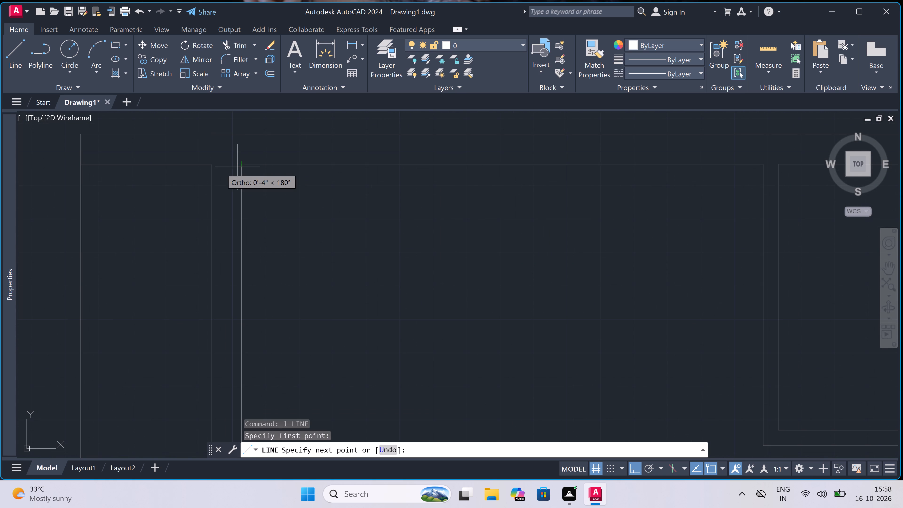
{"action": "key", "text": "4"}
{"action": "type", "text": ".5\""}
{"action": "key", "text": "space"}
{"action": "scroll", "coordinate": [222, 169], "scroll_direction": "down", "scroll_amount": 3}
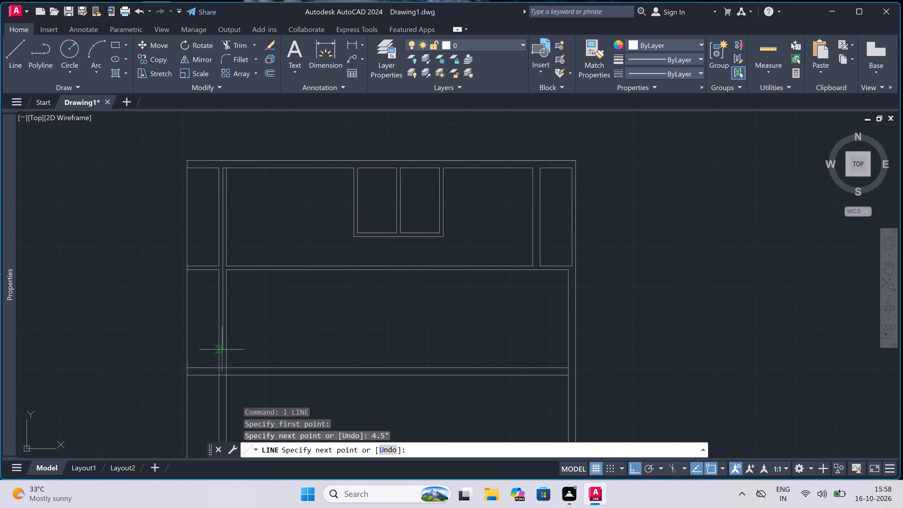
{"action": "scroll", "coordinate": [216, 381], "scroll_direction": "up", "scroll_amount": 4}
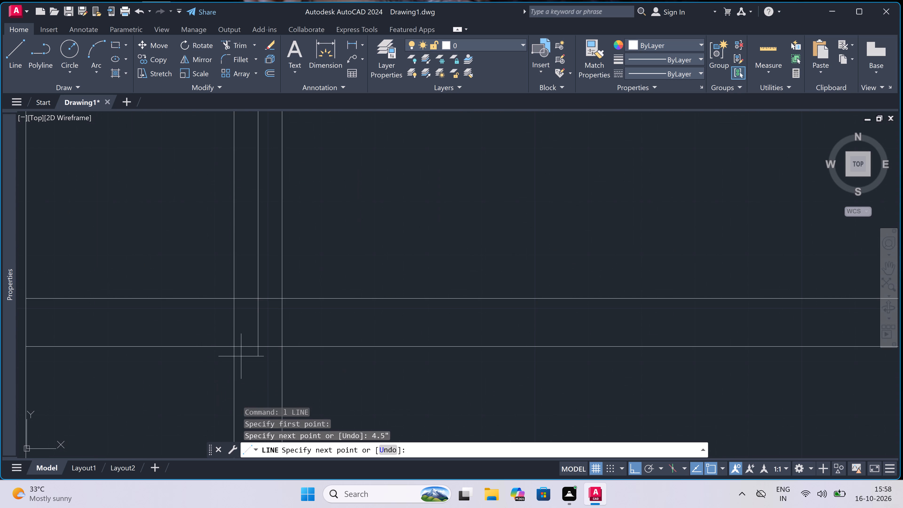
{"action": "left_click", "coordinate": [259, 295]}
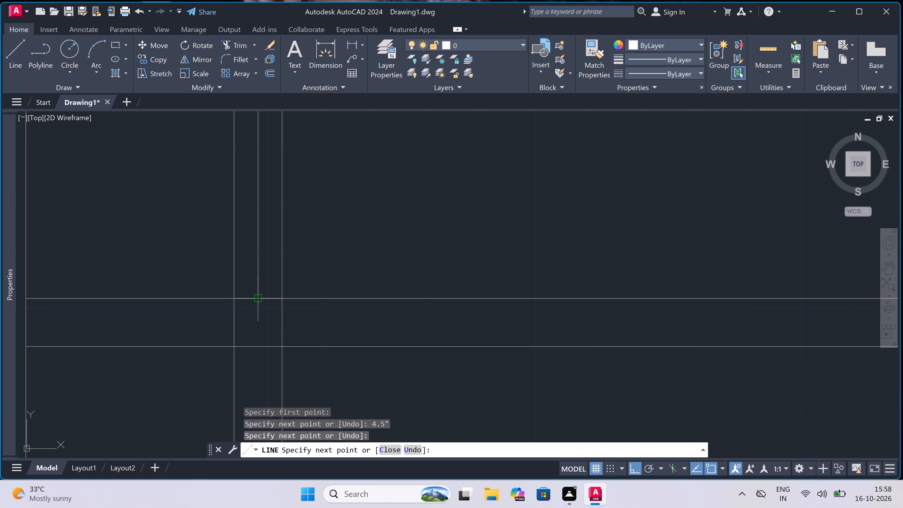
Continue the line 3'3" left along the 9" horizontal wall, and up to the top outer wall's inner line.
{"action": "scroll", "coordinate": [259, 295], "scroll_direction": "down", "scroll_amount": 1}
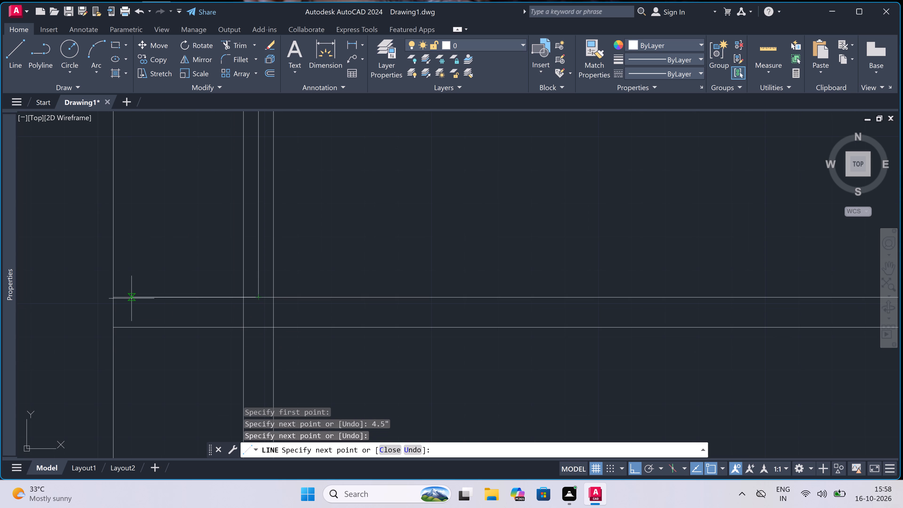
{"action": "type", "text": "3'3\""}
{"action": "key", "text": "space"}
{"action": "scroll", "coordinate": [131, 298], "scroll_direction": "down", "scroll_amount": 3}
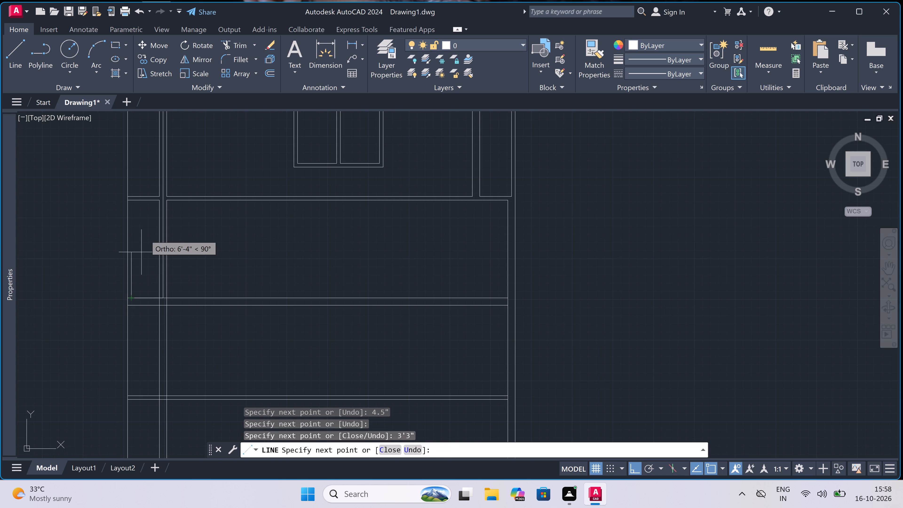
{"action": "scroll", "coordinate": [147, 217], "scroll_direction": "down", "scroll_amount": 4}
{"action": "scroll", "coordinate": [148, 210], "scroll_direction": "up", "scroll_amount": 4}
{"action": "scroll", "coordinate": [125, 142], "scroll_direction": "up", "scroll_amount": 3}
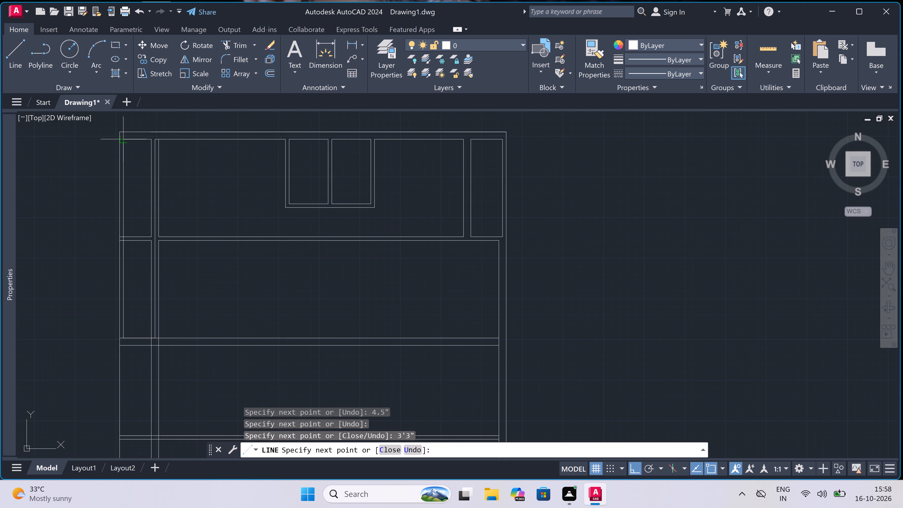
{"action": "scroll", "coordinate": [125, 142], "scroll_direction": "up", "scroll_amount": 2}
{"action": "scroll", "coordinate": [131, 127], "scroll_direction": "down", "scroll_amount": 7}
{"action": "scroll", "coordinate": [132, 102], "scroll_direction": "up", "scroll_amount": 4}
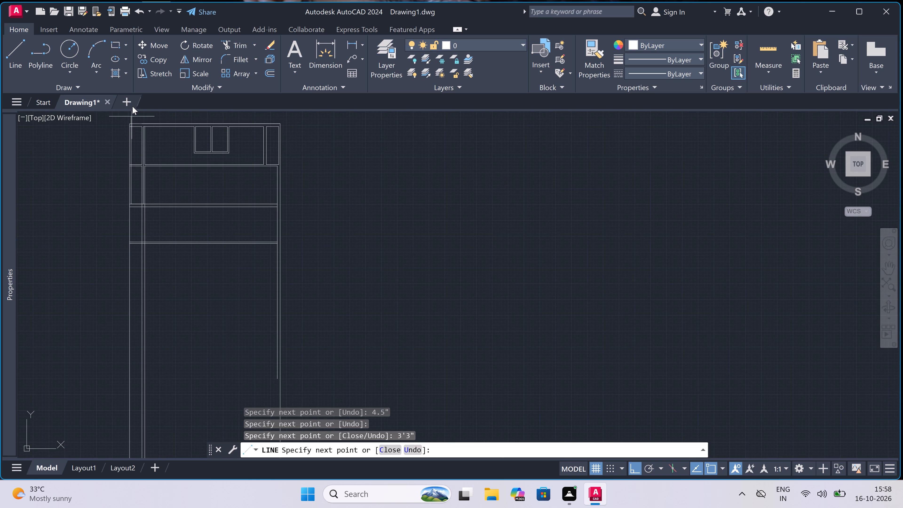
{"action": "scroll", "coordinate": [133, 121], "scroll_direction": "up", "scroll_amount": 7}
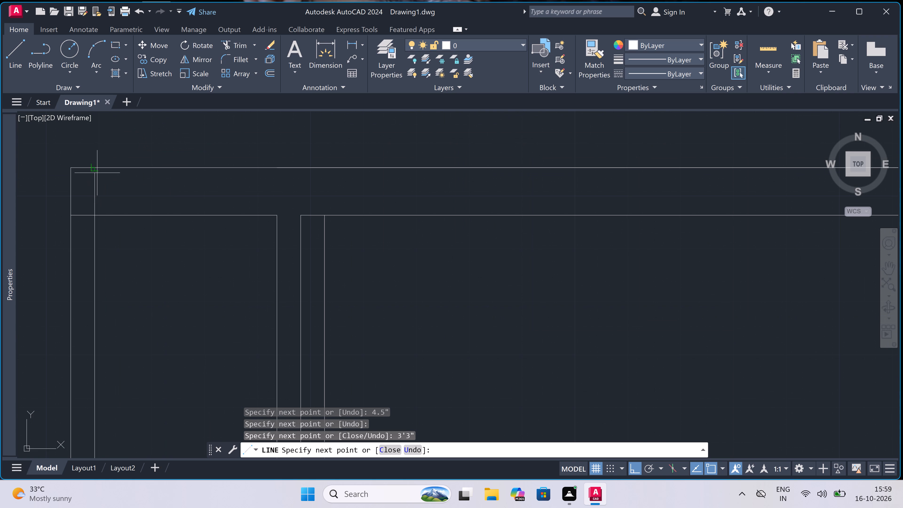
{"action": "double_click", "coordinate": [96, 211]}
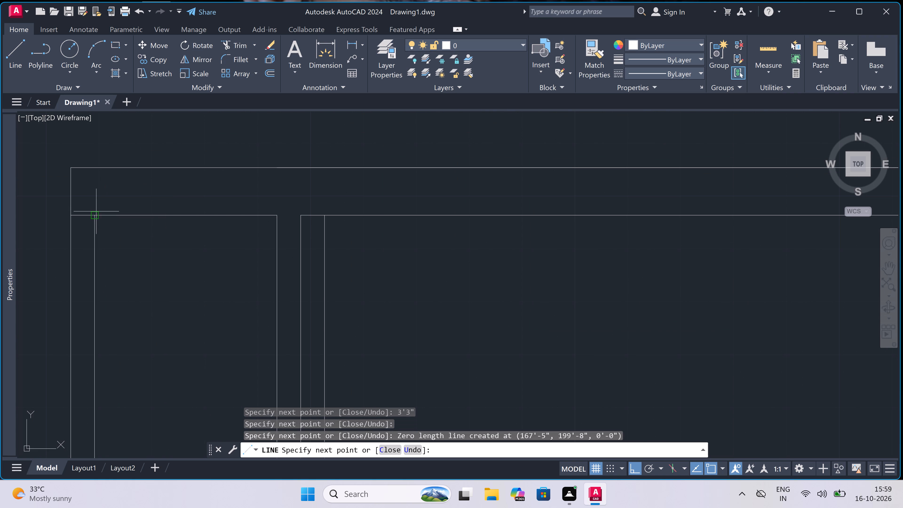
Trim away the redundant old vertical line left of the vertical wall, from the top outer wall down through the 9" horizontal wall.
{"action": "key", "text": "Escape"}
{"action": "scroll", "coordinate": [232, 173], "scroll_direction": "down", "scroll_amount": 2}
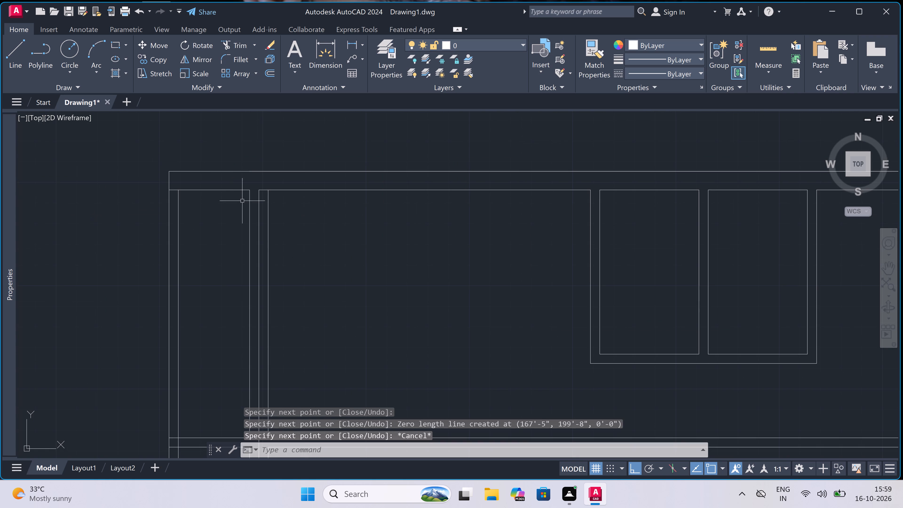
{"action": "type", "text": "tr"}
{"action": "key", "text": "space"}
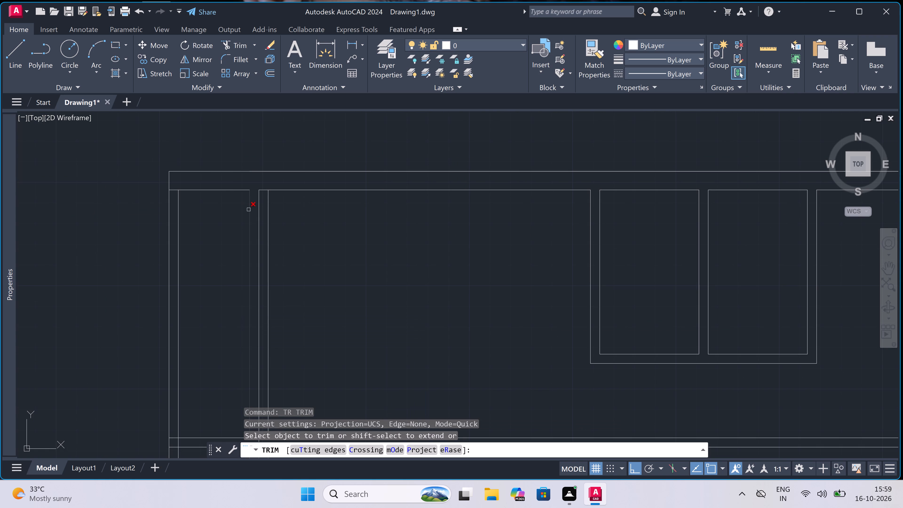
{"action": "left_click", "coordinate": [250, 210]}
{"action": "scroll", "coordinate": [250, 210], "scroll_direction": "down", "scroll_amount": 5}
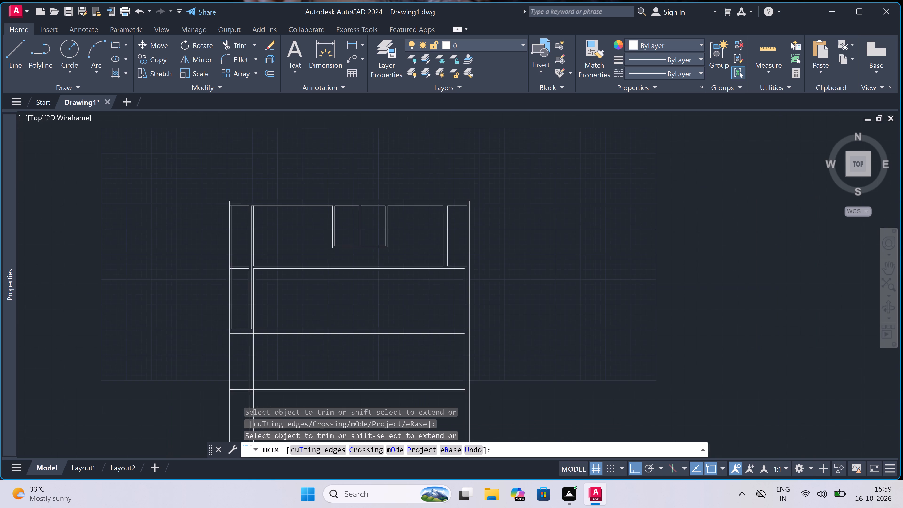
{"action": "scroll", "coordinate": [249, 254], "scroll_direction": "up", "scroll_amount": 4}
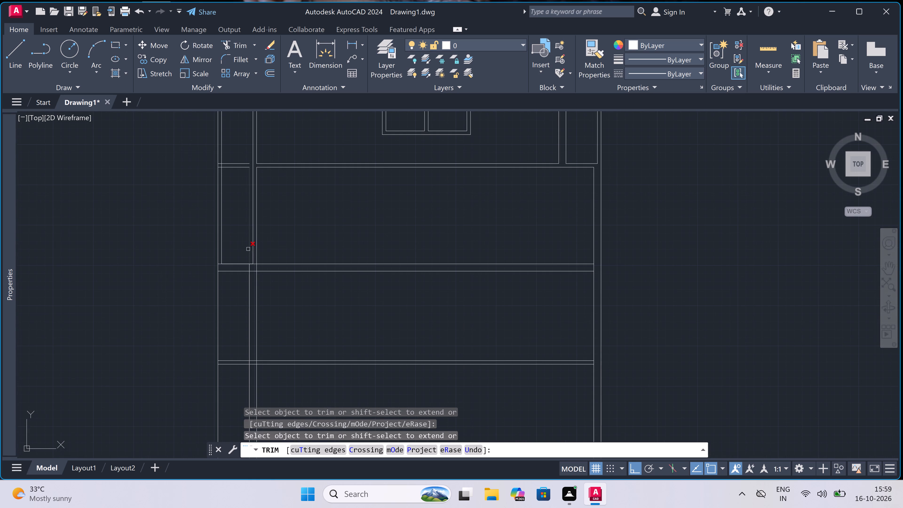
{"action": "left_click", "coordinate": [248, 249]}
{"action": "scroll", "coordinate": [249, 264], "scroll_direction": "up", "scroll_amount": 2}
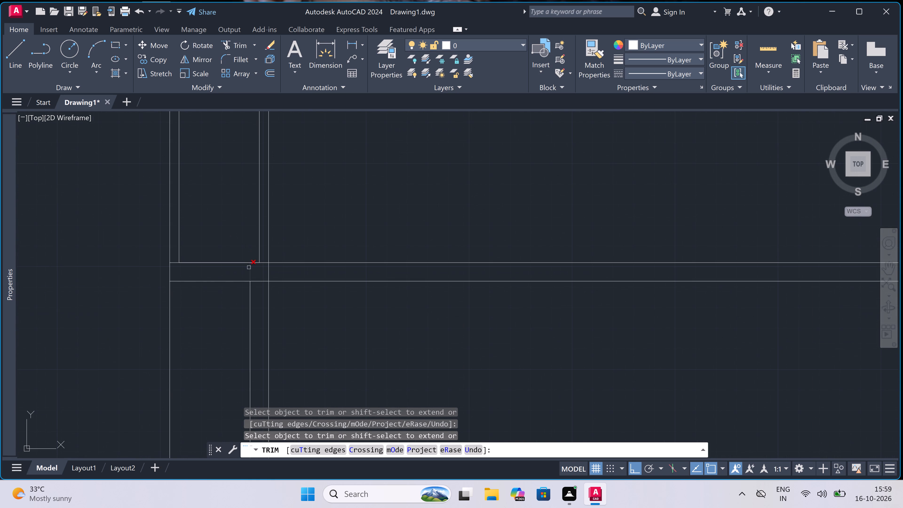
{"action": "double_click", "coordinate": [251, 270]}
Trim both old vertical wall lines between the 9" horizontal wall and the lower 4.5" horizontal wall.
{"action": "scroll", "coordinate": [264, 215], "scroll_direction": "down", "scroll_amount": 2}
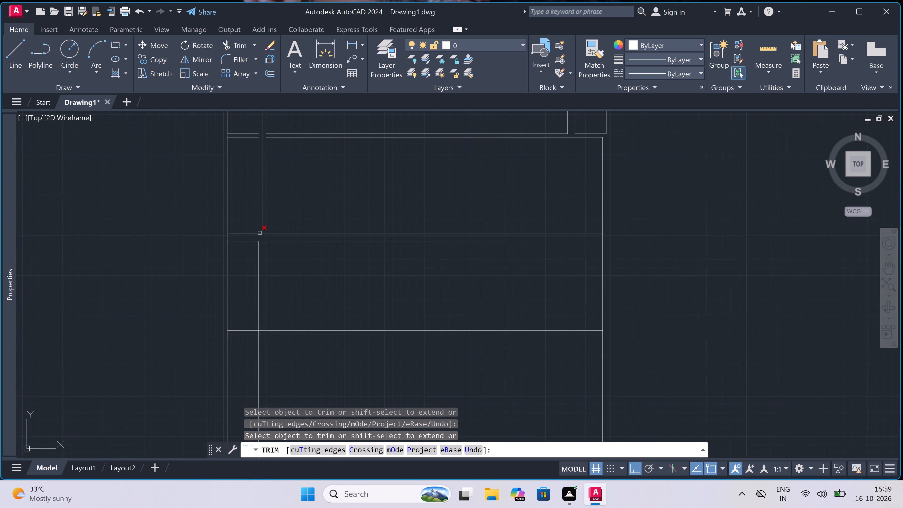
{"action": "left_click", "coordinate": [254, 265]}
{"action": "double_click", "coordinate": [279, 266]}
{"action": "scroll", "coordinate": [260, 240], "scroll_direction": "up", "scroll_amount": 1}
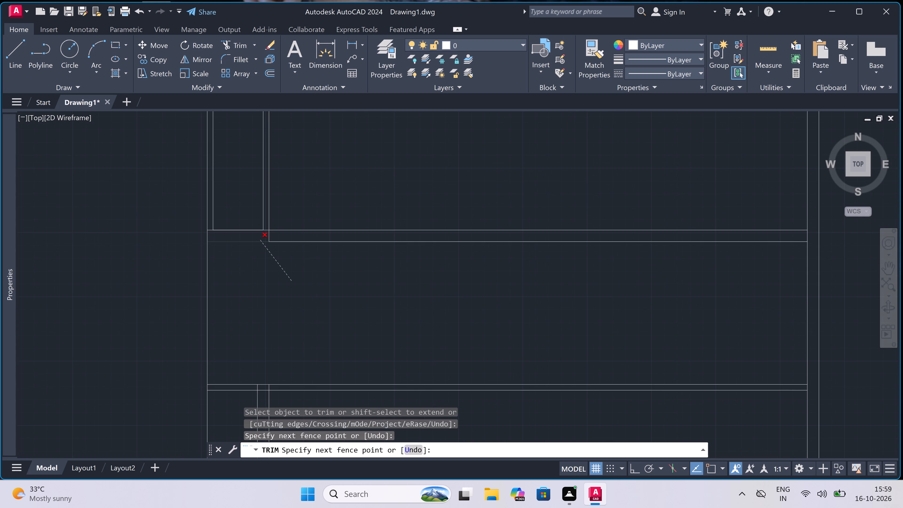
{"action": "left_click", "coordinate": [259, 258]}
Trim the leftover segments where the 4.5" vertical wall and the left outer wall meet the 9" horizontal wall.
{"action": "scroll", "coordinate": [260, 230], "scroll_direction": "up", "scroll_amount": 2}
{"action": "left_click", "coordinate": [272, 242]}
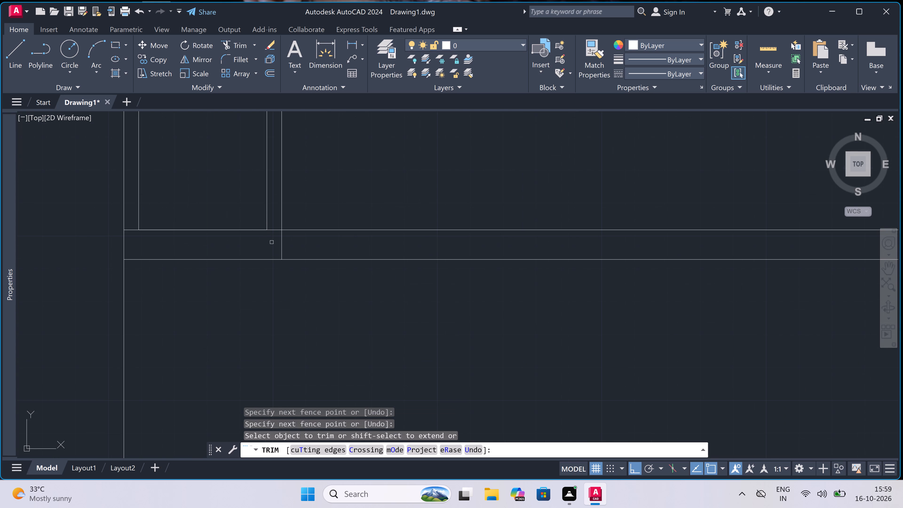
{"action": "left_click", "coordinate": [295, 246]}
{"action": "double_click", "coordinate": [277, 236]}
{"action": "left_click", "coordinate": [278, 222]}
{"action": "scroll", "coordinate": [119, 235], "scroll_direction": "up", "scroll_amount": 1}
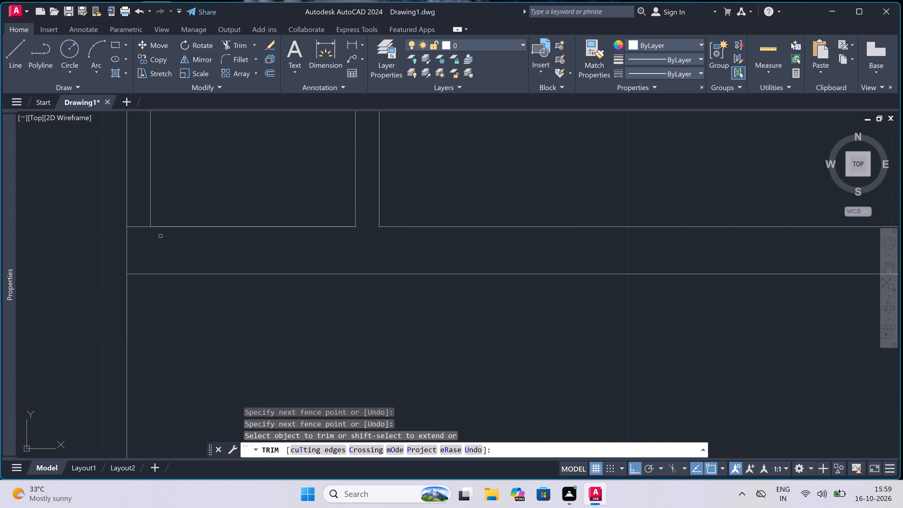
{"action": "double_click", "coordinate": [144, 241]}
{"action": "left_click", "coordinate": [143, 213]}
Trim the crossing lines where the upper 4.5" horizontal wall meets the left outer wall.
{"action": "scroll", "coordinate": [217, 258], "scroll_direction": "down", "scroll_amount": 7}
{"action": "scroll", "coordinate": [213, 215], "scroll_direction": "up", "scroll_amount": 3}
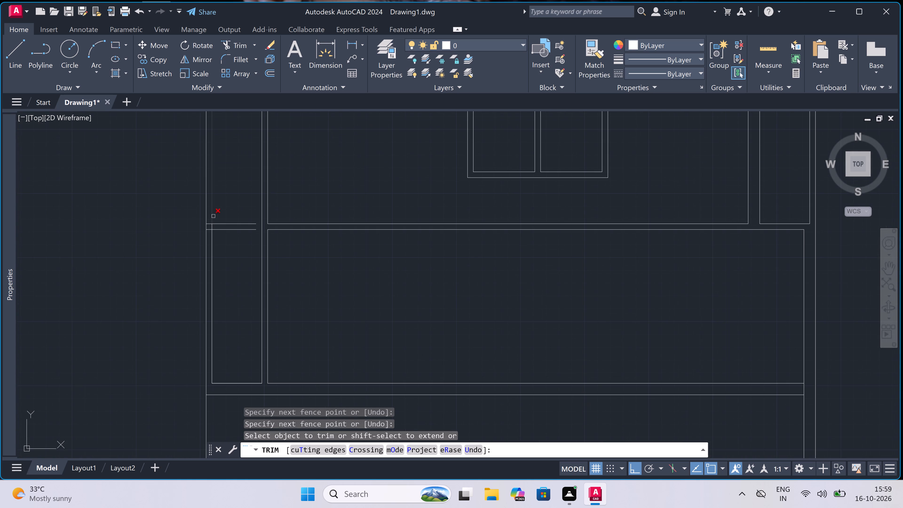
{"action": "scroll", "coordinate": [215, 217], "scroll_direction": "up", "scroll_amount": 2}
{"action": "left_click", "coordinate": [197, 254]}
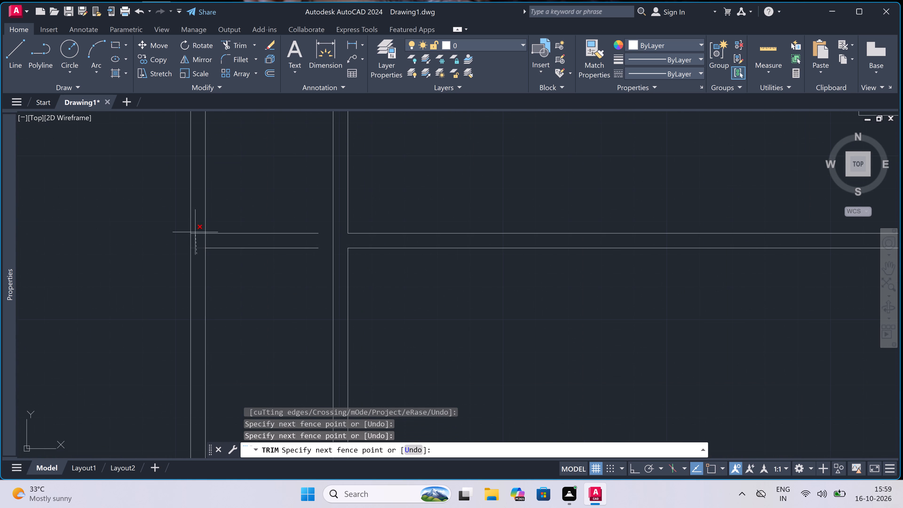
{"action": "left_click", "coordinate": [195, 227]}
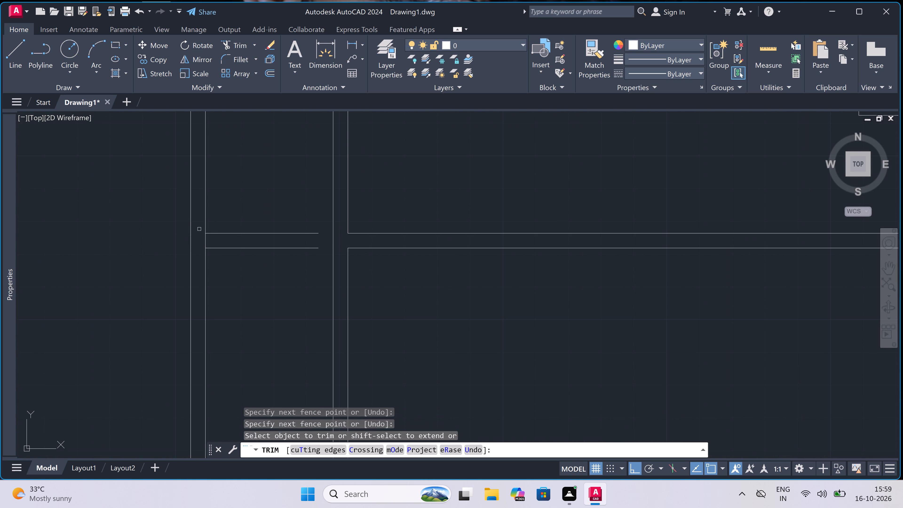
{"action": "left_click", "coordinate": [198, 239]}
{"action": "left_click", "coordinate": [221, 239]}
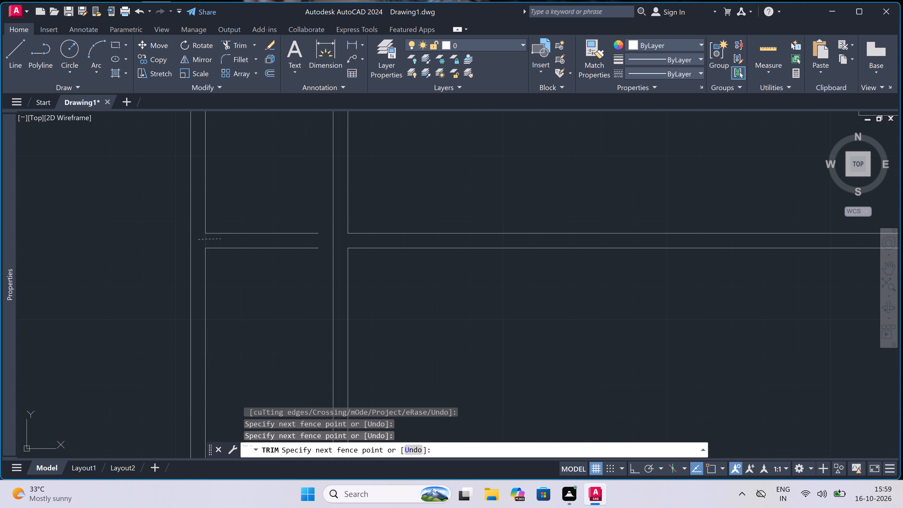
{"action": "key", "text": "Escape"}
Extend both lines of the short left stretch of the upper 4.5" horizontal wall to the vertical wall's left line.
{"action": "type", "text": "ex"}
{"action": "key", "text": "space"}
{"action": "left_click", "coordinate": [305, 207]}
{"action": "double_click", "coordinate": [297, 273]}
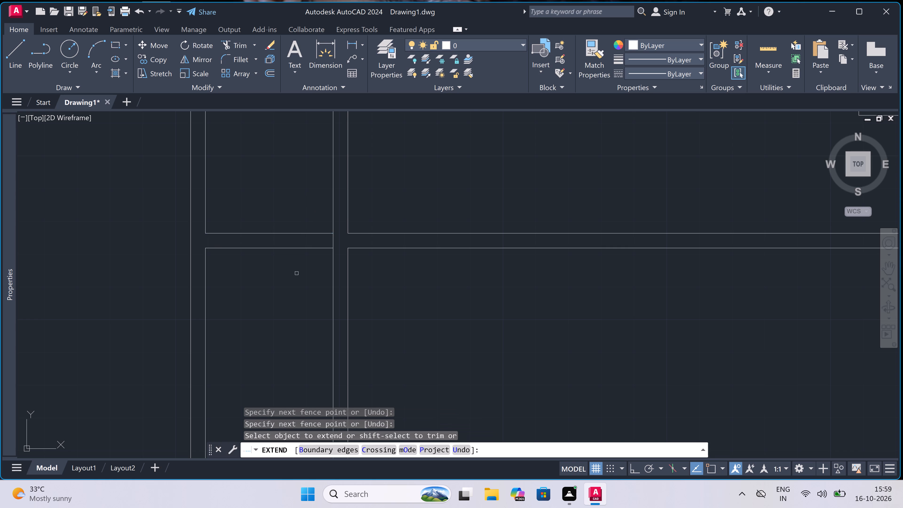
{"action": "key", "text": "Escape"}
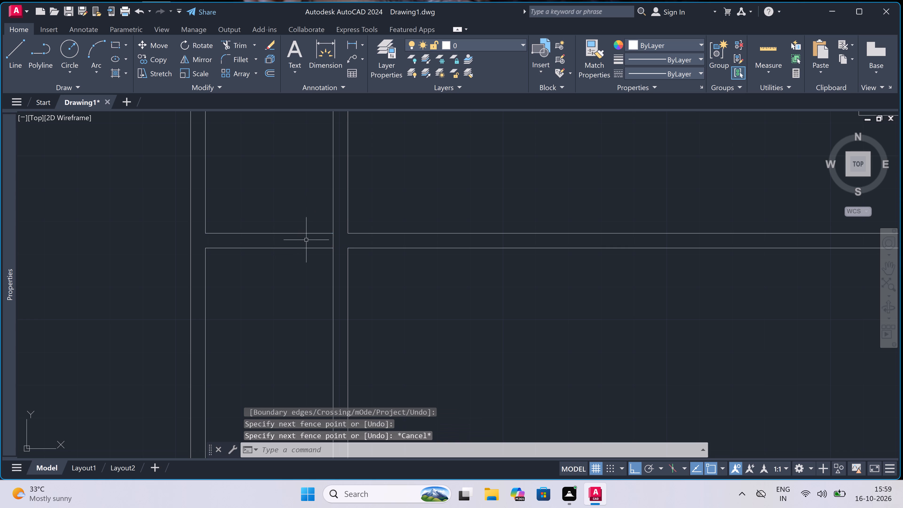
Trim the vertical wall's left line between the two lines of the upper 4.5" horizontal wall.
{"action": "key", "text": "t"}
{"action": "key", "text": "r"}
{"action": "key", "text": "space"}
{"action": "left_click", "coordinate": [331, 243]}
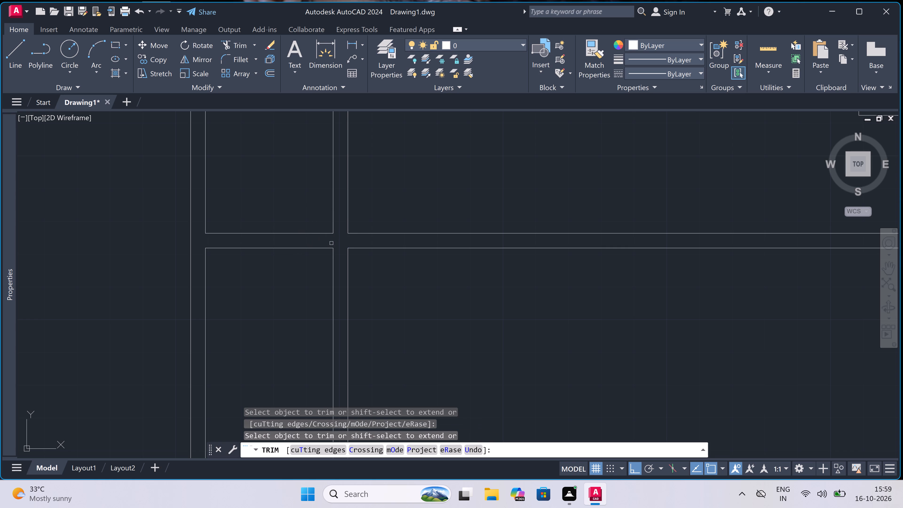
{"action": "key", "text": "Escape"}
Extend the short left stretch of the top outer wall's inner line to the vertical wall's left line.
{"action": "scroll", "coordinate": [331, 242], "scroll_direction": "down", "scroll_amount": 4}
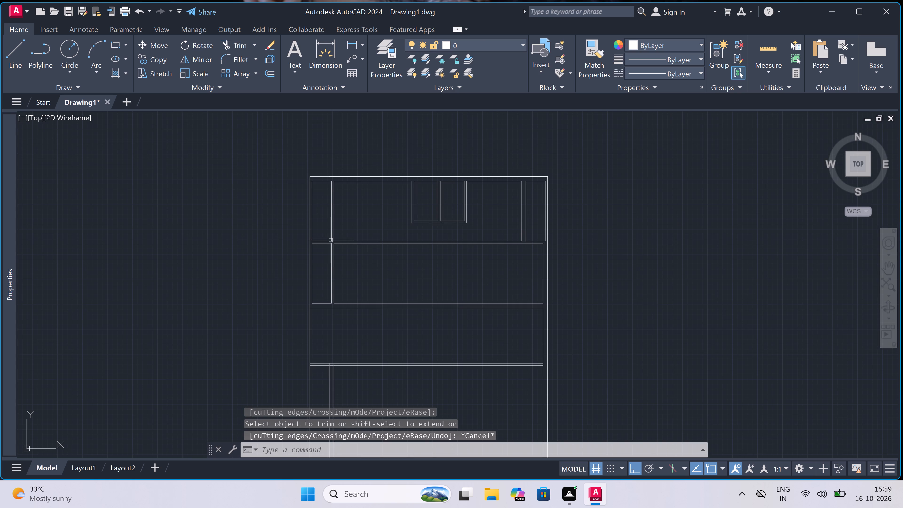
{"action": "scroll", "coordinate": [331, 240], "scroll_direction": "up", "scroll_amount": 3}
{"action": "scroll", "coordinate": [331, 240], "scroll_direction": "down", "scroll_amount": 4}
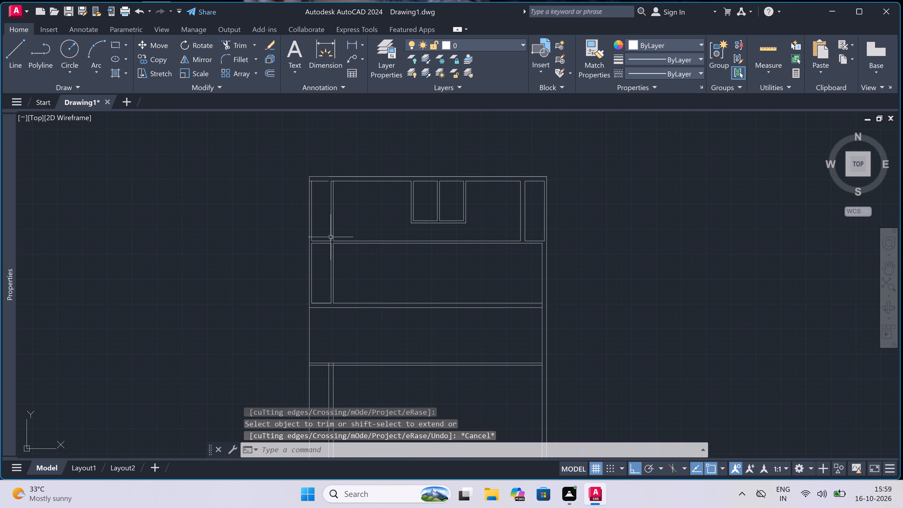
{"action": "scroll", "coordinate": [328, 225], "scroll_direction": "up", "scroll_amount": 2}
{"action": "scroll", "coordinate": [325, 199], "scroll_direction": "down", "scroll_amount": 4}
{"action": "scroll", "coordinate": [322, 174], "scroll_direction": "up", "scroll_amount": 4}
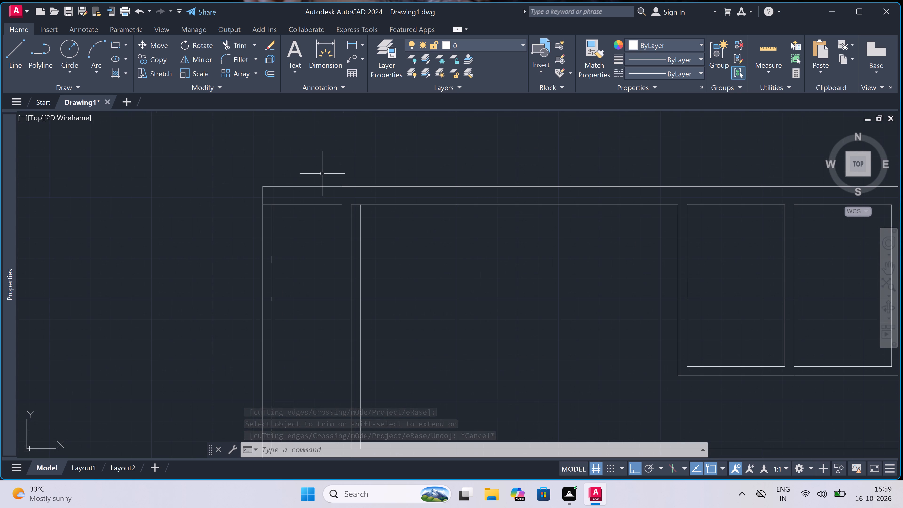
{"action": "type", "text": "ex"}
{"action": "key", "text": "space"}
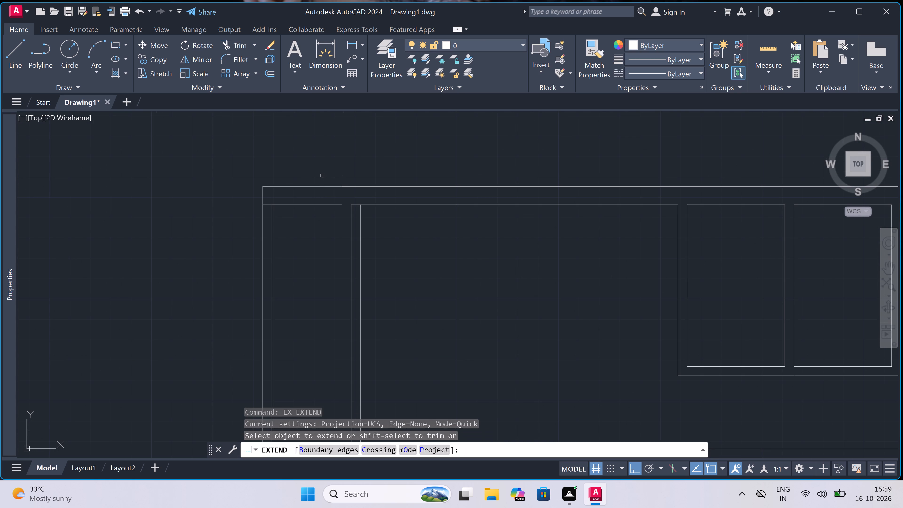
{"action": "left_click", "coordinate": [322, 196]}
{"action": "left_click", "coordinate": [320, 234]}
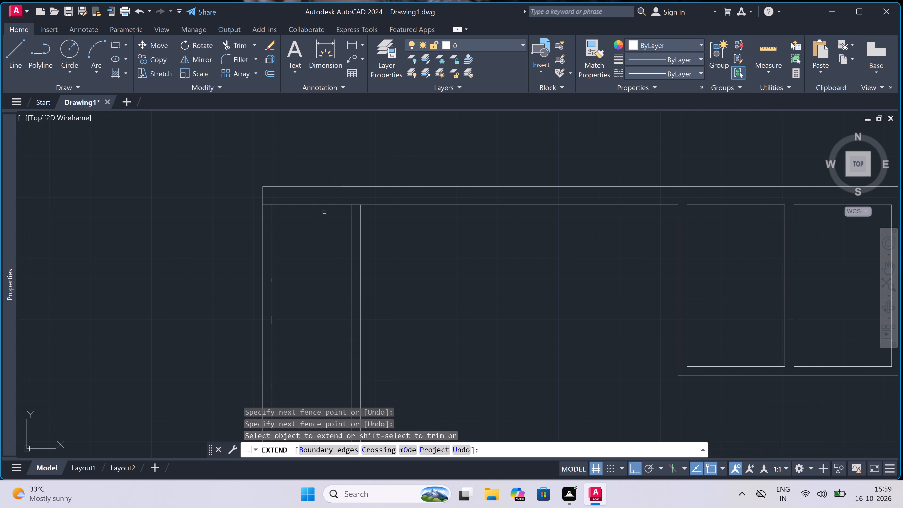
{"action": "key", "text": "Escape"}
Draw a line 13' right from the middle room's lower left corner along the 9" wall, and up to the 4.5" horizontal wall.
{"action": "scroll", "coordinate": [324, 210], "scroll_direction": "down", "scroll_amount": 6}
{"action": "scroll", "coordinate": [347, 214], "scroll_direction": "up", "scroll_amount": 3}
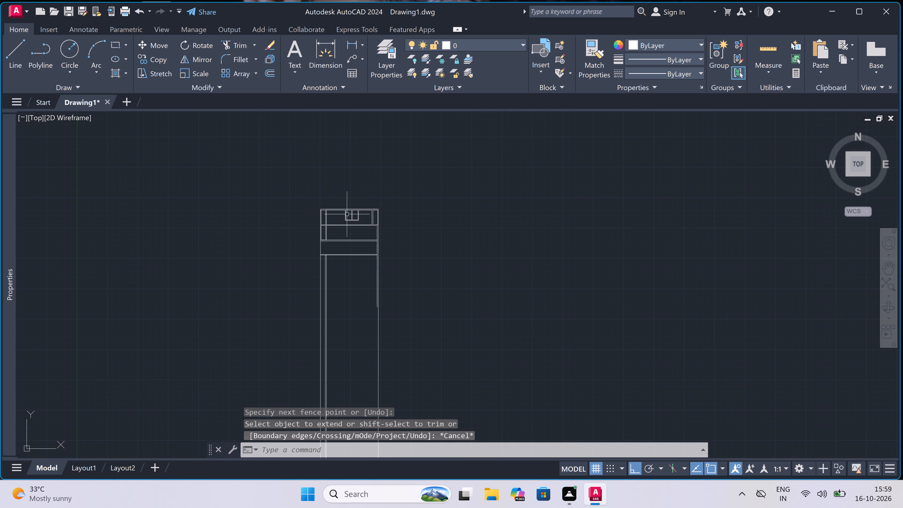
{"action": "scroll", "coordinate": [361, 239], "scroll_direction": "up", "scroll_amount": 3}
{"action": "scroll", "coordinate": [361, 241], "scroll_direction": "down", "scroll_amount": 4}
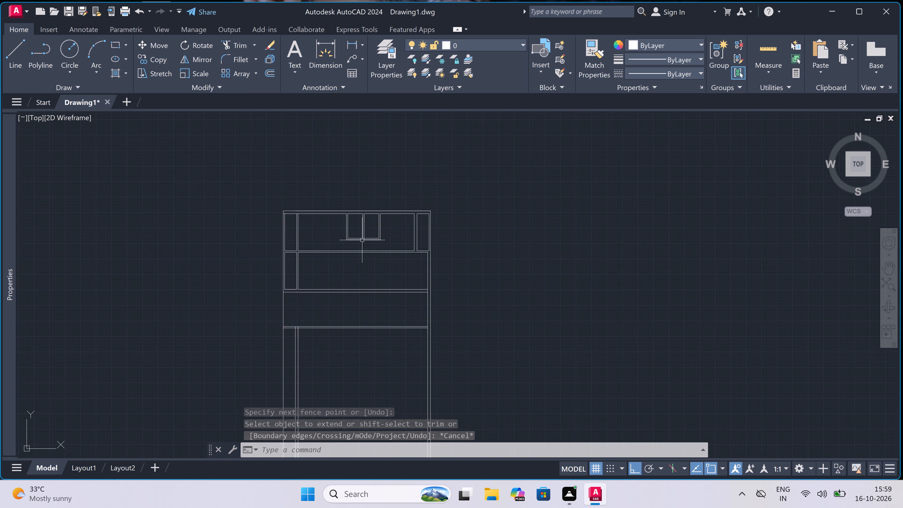
{"action": "scroll", "coordinate": [362, 240], "scroll_direction": "down", "scroll_amount": 3}
{"action": "scroll", "coordinate": [349, 253], "scroll_direction": "up", "scroll_amount": 4}
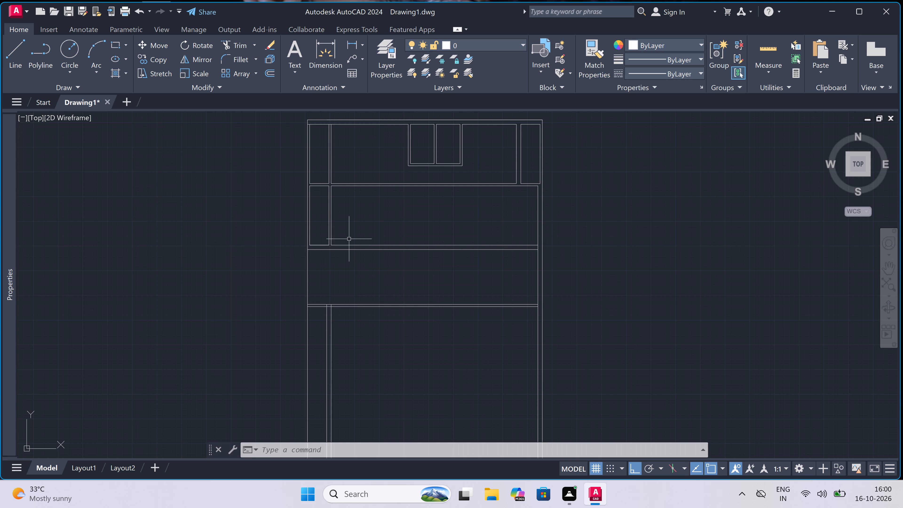
{"action": "scroll", "coordinate": [349, 239], "scroll_direction": "up", "scroll_amount": 1}
{"action": "key", "text": "l"}
{"action": "key", "text": "space"}
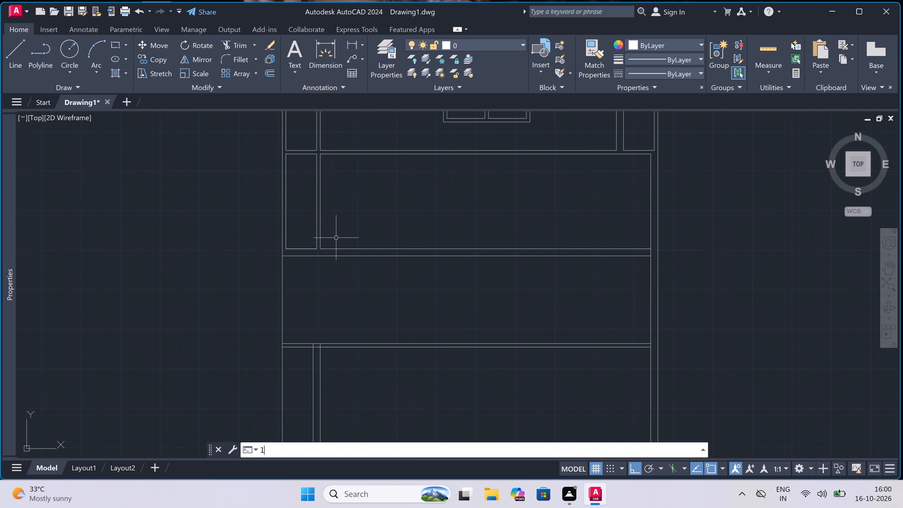
{"action": "double_click", "coordinate": [319, 246]}
{"action": "type", "text": "13'"}
{"action": "key", "text": "space"}
{"action": "scroll", "coordinate": [402, 233], "scroll_direction": "down", "scroll_amount": 2}
{"action": "scroll", "coordinate": [432, 203], "scroll_direction": "up", "scroll_amount": 3}
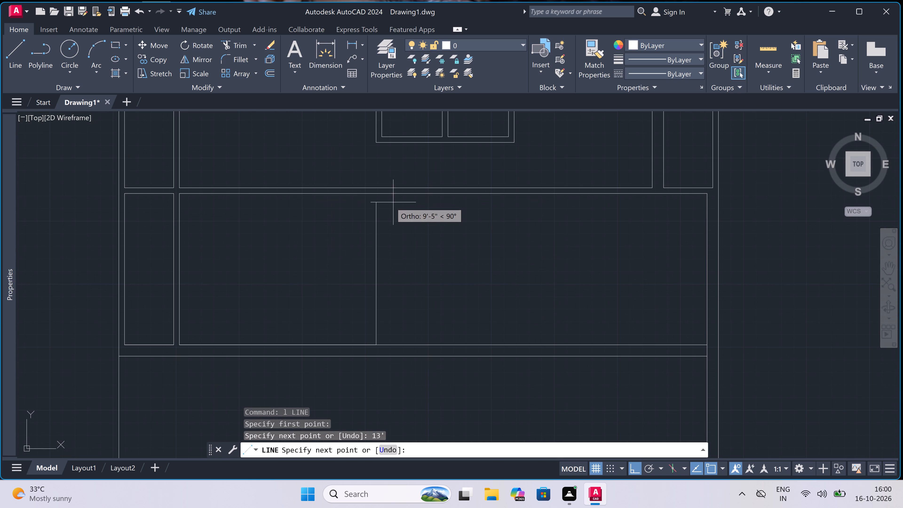
{"action": "scroll", "coordinate": [378, 195], "scroll_direction": "up", "scroll_amount": 3}
{"action": "left_click", "coordinate": [364, 185]}
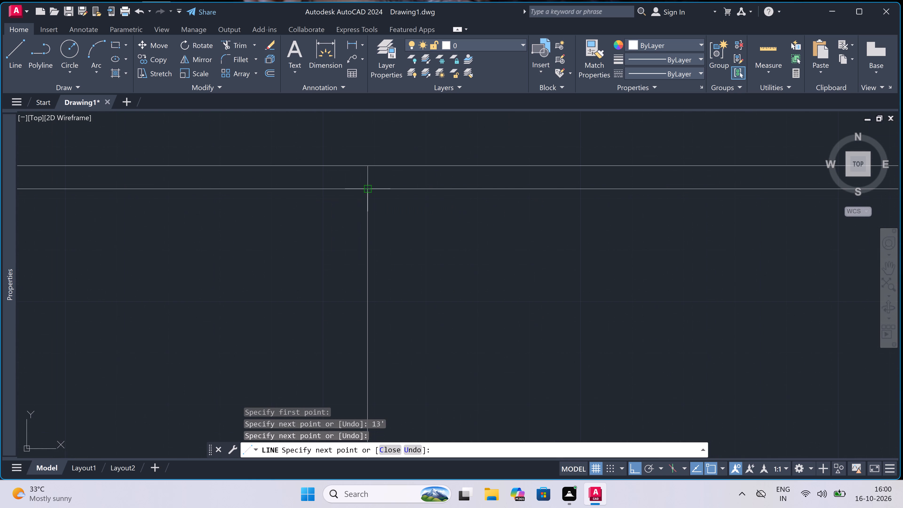
Continue the line 4.5" right and down to the 9" horizontal wall's top line to form a vertical inner wall.
{"action": "type", "text": "4.5"}
{"action": "type", "text": "\""}
{"action": "key", "text": "space"}
{"action": "scroll", "coordinate": [414, 183], "scroll_direction": "down", "scroll_amount": 3}
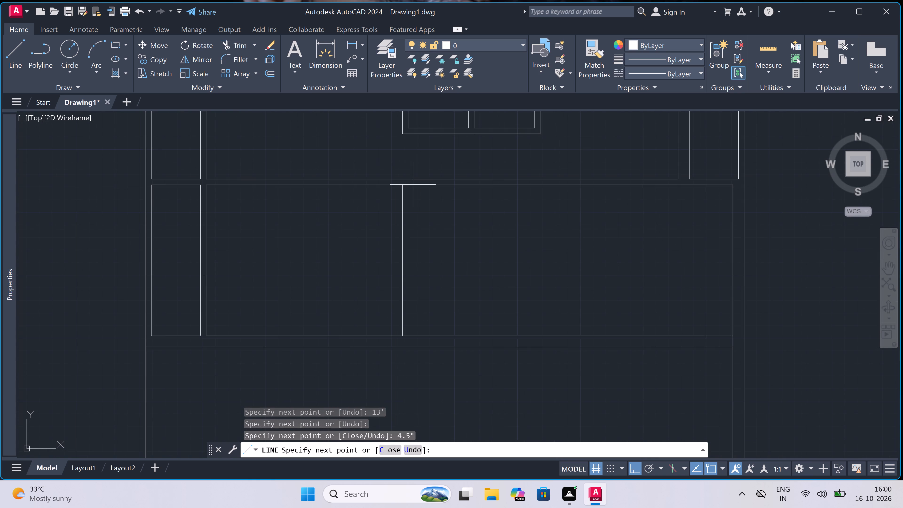
{"action": "scroll", "coordinate": [416, 337], "scroll_direction": "up", "scroll_amount": 3}
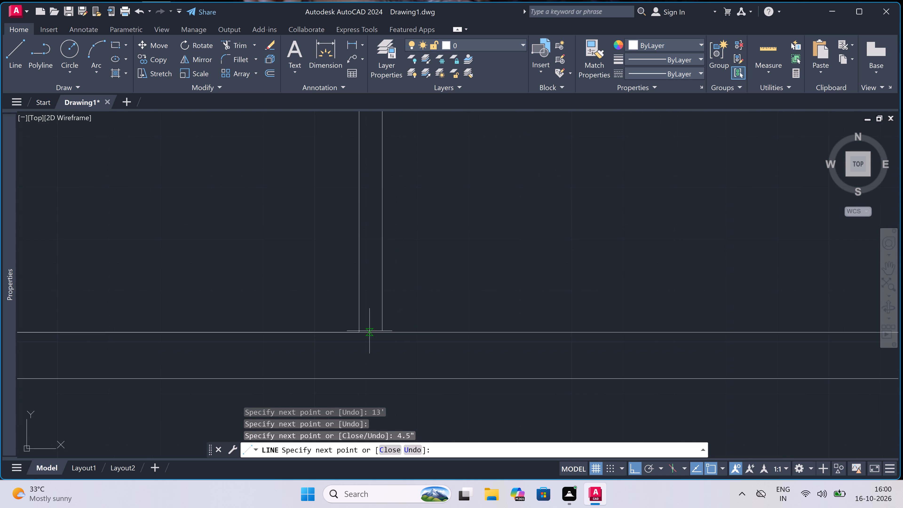
{"action": "left_click", "coordinate": [379, 330]}
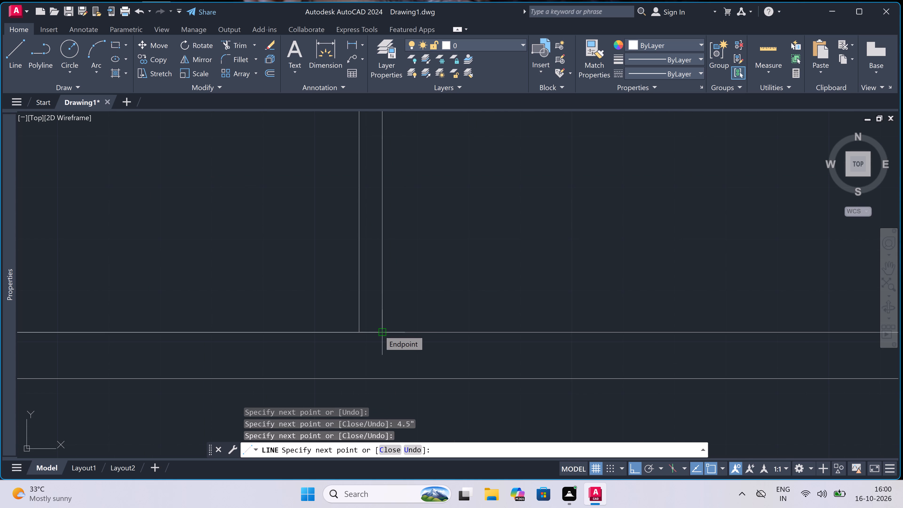
{"action": "scroll", "coordinate": [379, 330], "scroll_direction": "down", "scroll_amount": 3}
{"action": "key", "text": "Escape"}
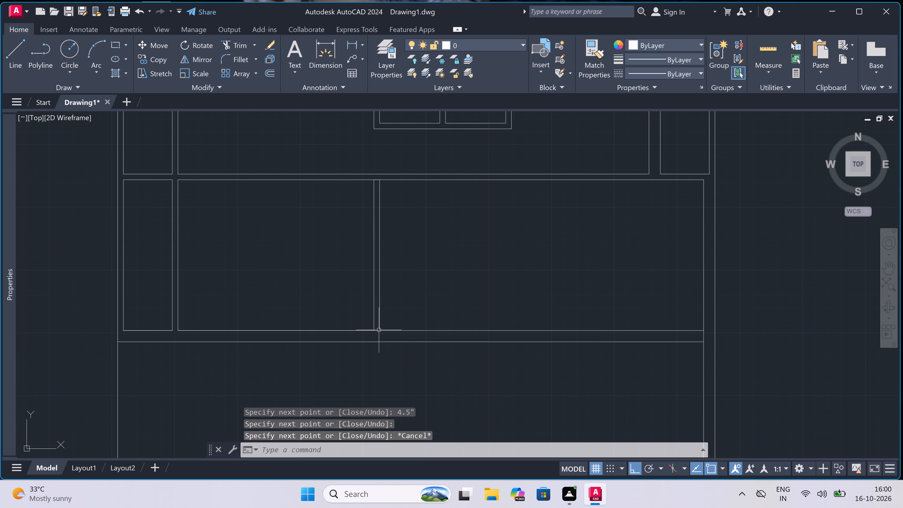
{"action": "scroll", "coordinate": [379, 330], "scroll_direction": "down", "scroll_amount": 6}
{"action": "scroll", "coordinate": [379, 328], "scroll_direction": "up", "scroll_amount": 5}
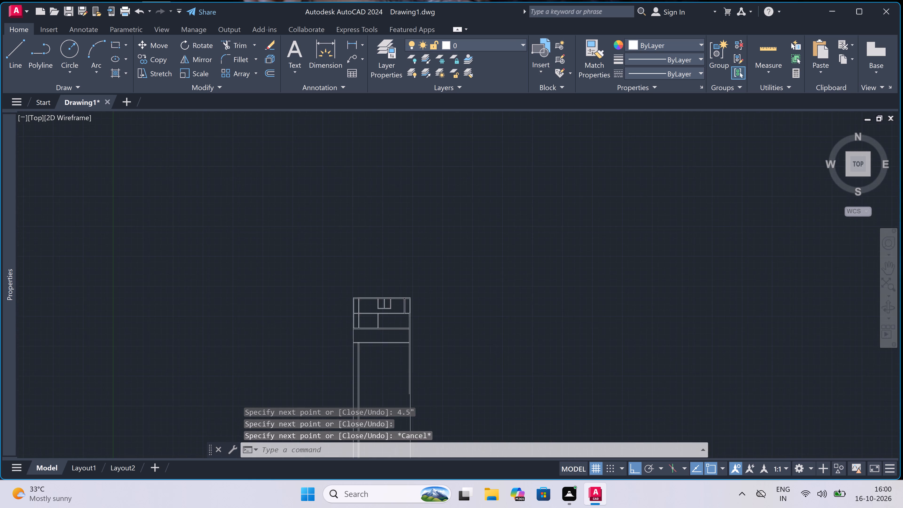
Draw a line from the outer left wall 9" right along the 9" horizontal wall's bottom line and down to the lower 4.5" wall.
{"action": "scroll", "coordinate": [379, 328], "scroll_direction": "down", "scroll_amount": 4}
{"action": "scroll", "coordinate": [379, 329], "scroll_direction": "up", "scroll_amount": 5}
{"action": "scroll", "coordinate": [379, 329], "scroll_direction": "down", "scroll_amount": 1}
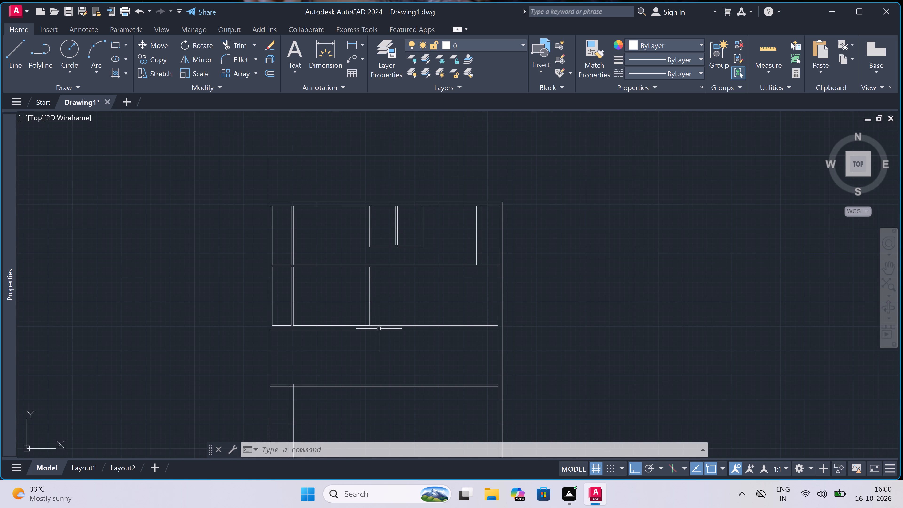
{"action": "scroll", "coordinate": [379, 329], "scroll_direction": "down", "scroll_amount": 3}
{"action": "scroll", "coordinate": [368, 336], "scroll_direction": "up", "scroll_amount": 3}
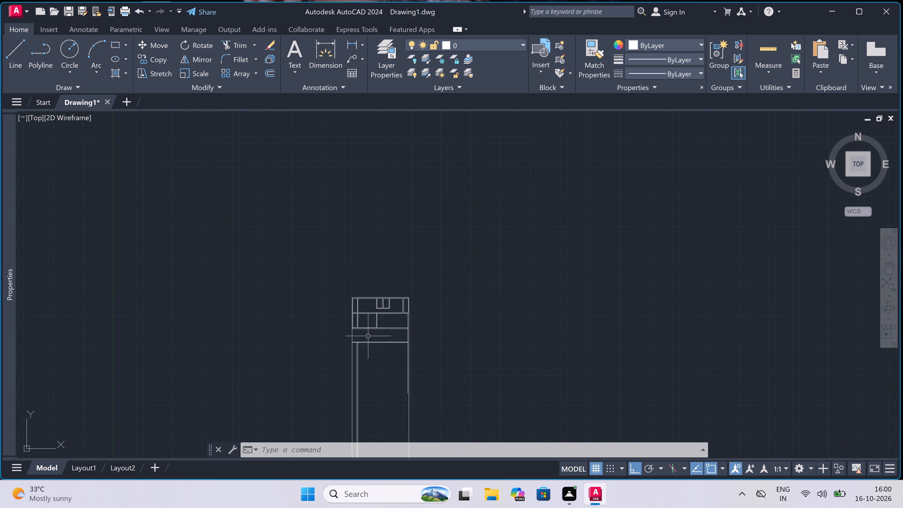
{"action": "scroll", "coordinate": [309, 326], "scroll_direction": "up", "scroll_amount": 2}
{"action": "key", "text": "l"}
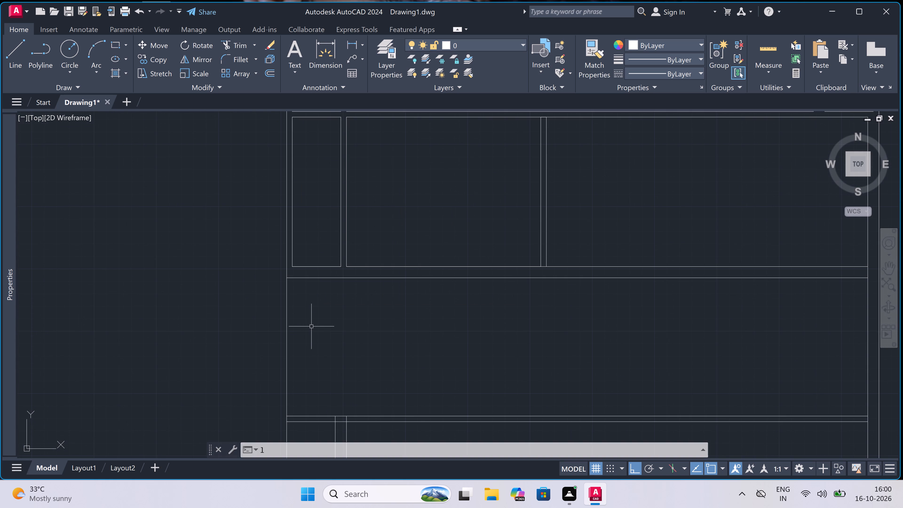
{"action": "key", "text": "space"}
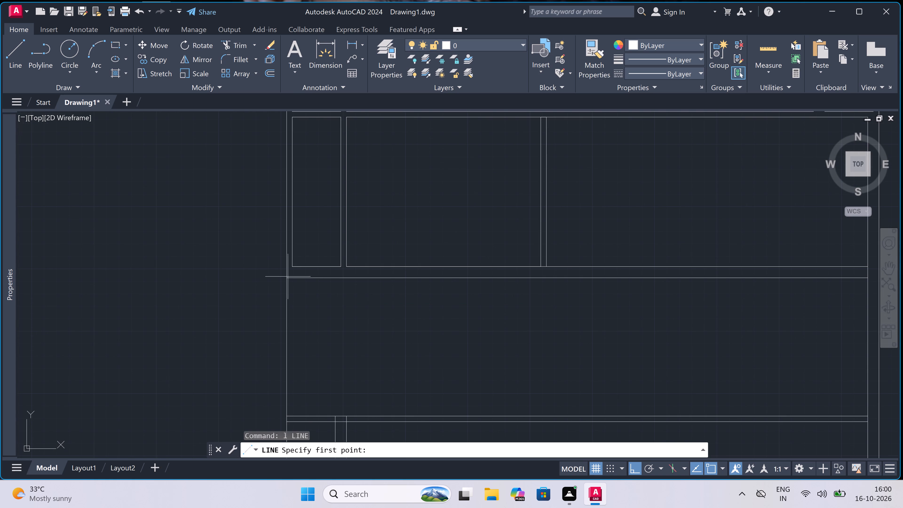
{"action": "left_click", "coordinate": [288, 277]}
{"action": "key", "text": "9"}
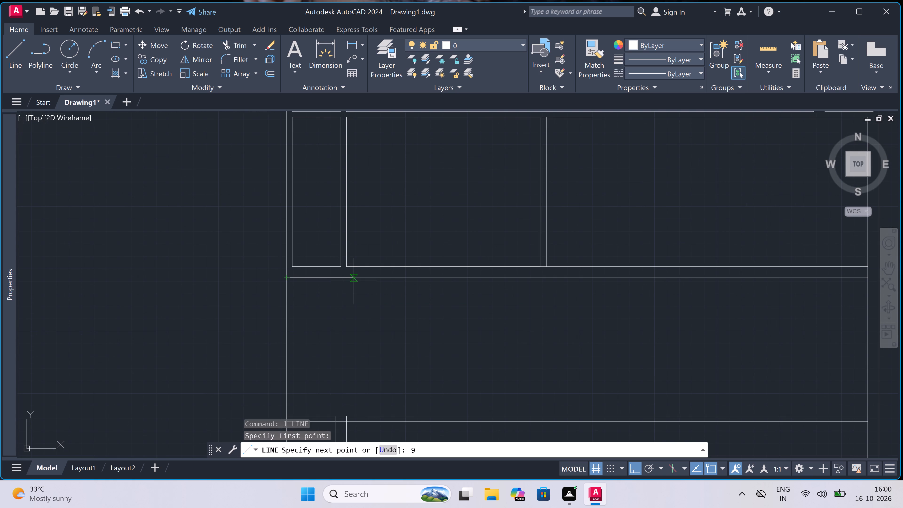
{"action": "key", "text": "shift+quotedbl"}
{"action": "key", "text": "space"}
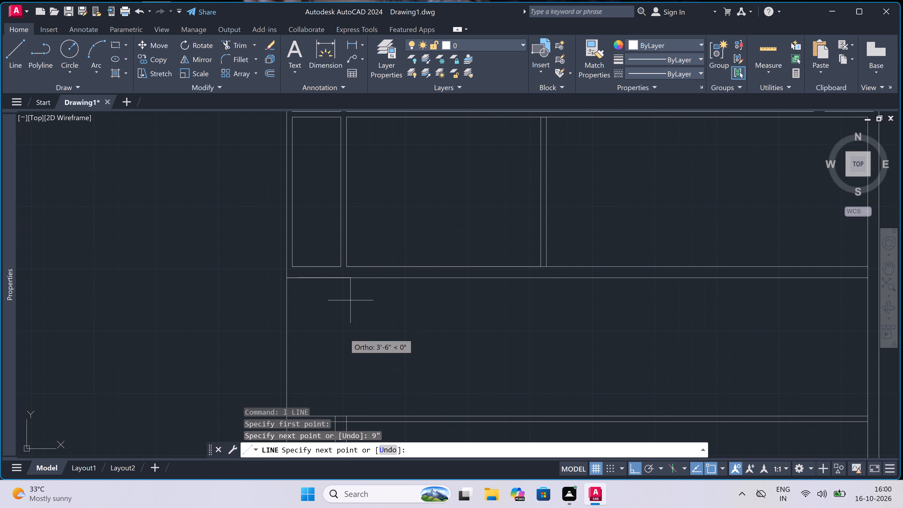
{"action": "scroll", "coordinate": [336, 266], "scroll_direction": "down", "scroll_amount": 3}
{"action": "scroll", "coordinate": [333, 301], "scroll_direction": "up", "scroll_amount": 4}
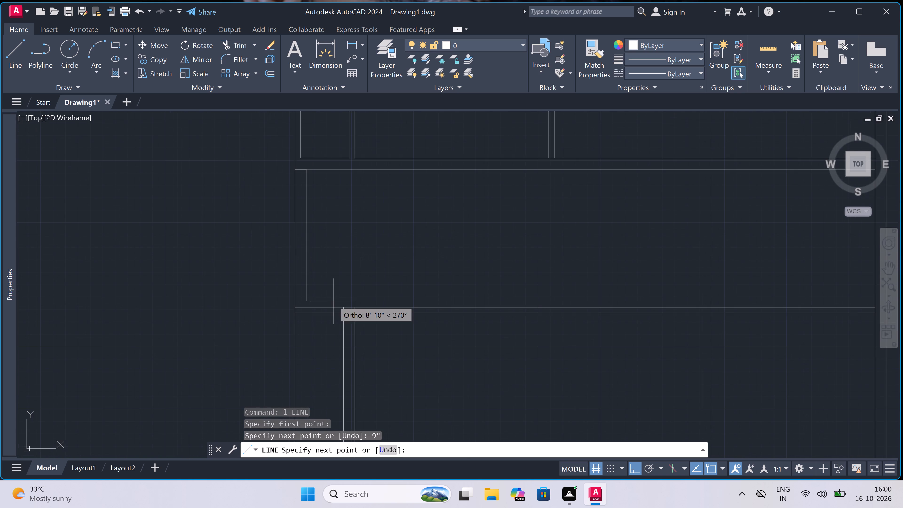
{"action": "scroll", "coordinate": [306, 307], "scroll_direction": "up", "scroll_amount": 1}
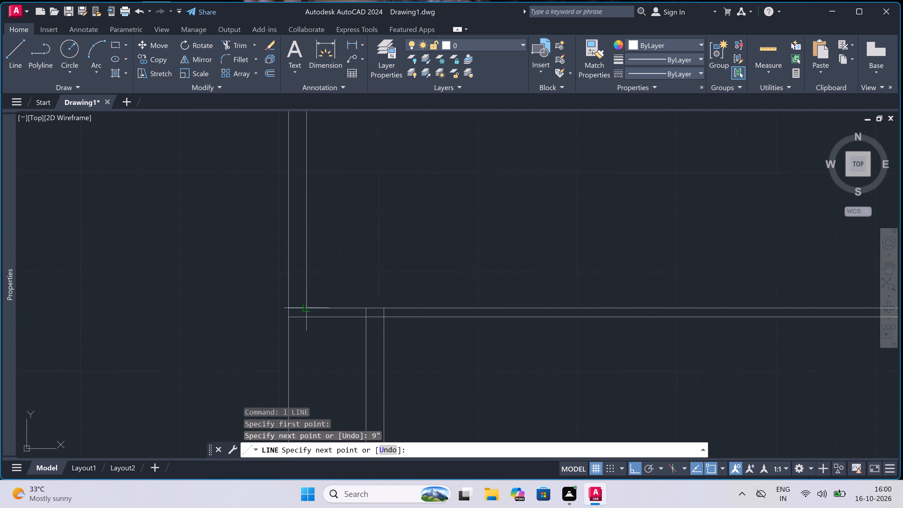
{"action": "scroll", "coordinate": [306, 307], "scroll_direction": "up", "scroll_amount": 1}
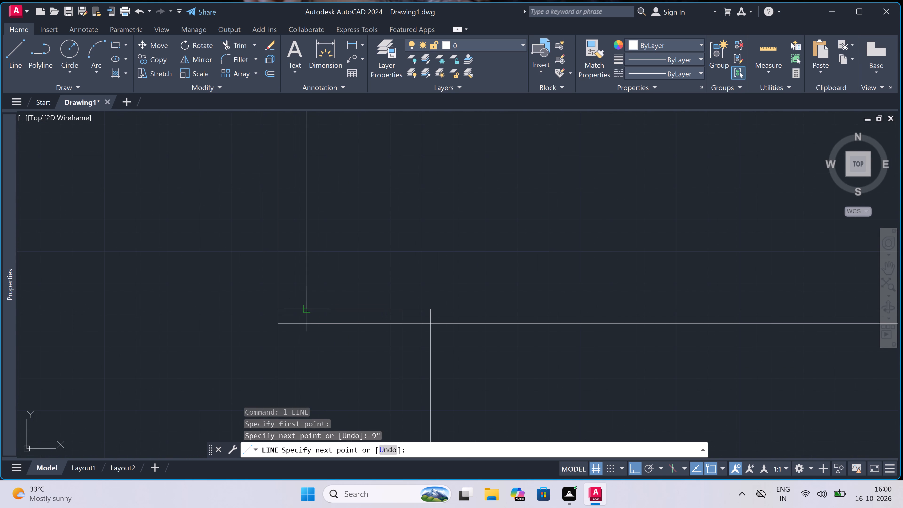
{"action": "left_click", "coordinate": [308, 310]}
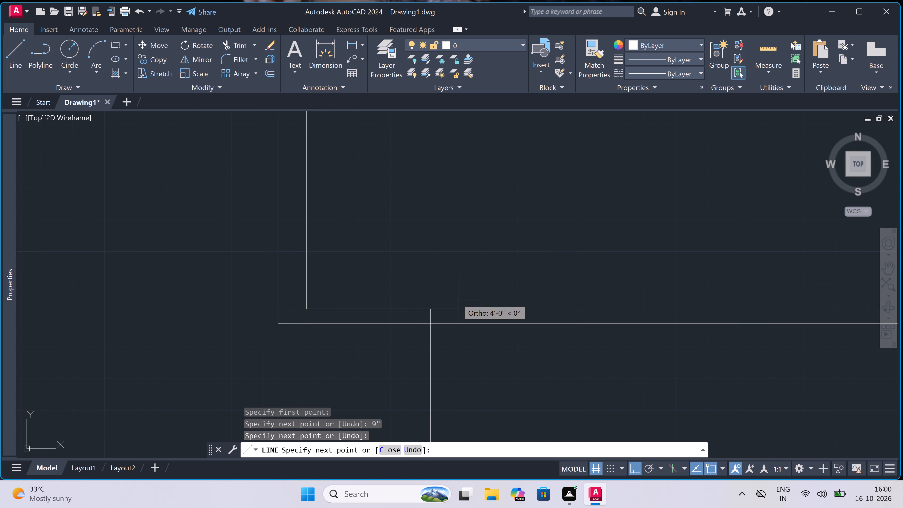
Continue the line 11' right, up to the 9" wall, 4.5" right and back down to form a vertical inner wall.
{"action": "type", "text": "11'"}
{"action": "key", "text": "space"}
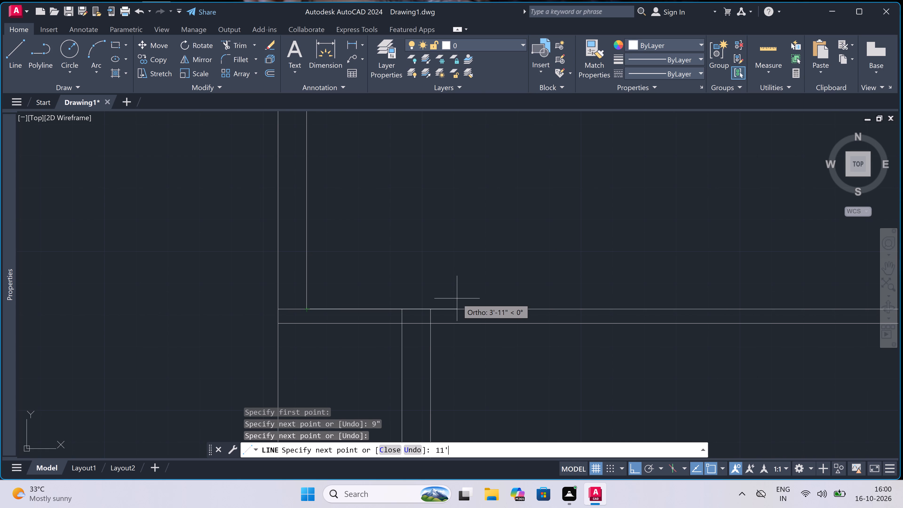
{"action": "scroll", "coordinate": [457, 298], "scroll_direction": "down", "scroll_amount": 3}
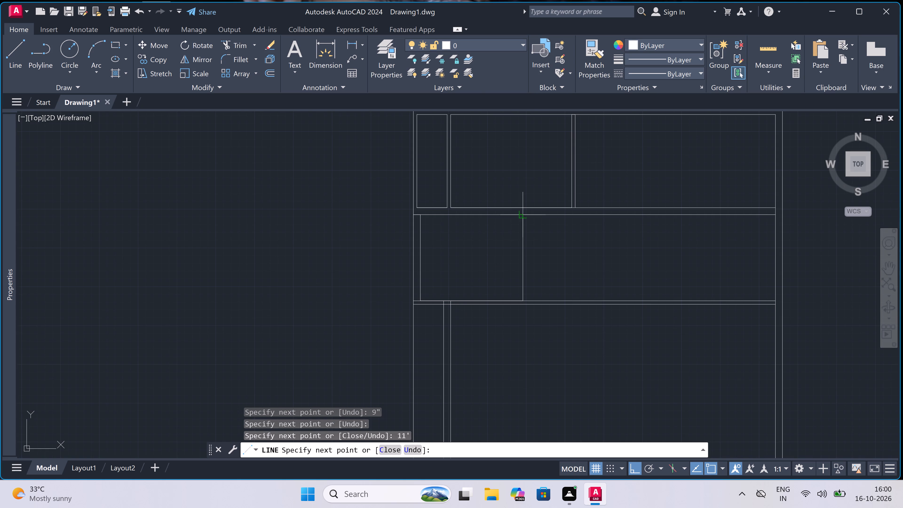
{"action": "scroll", "coordinate": [525, 210], "scroll_direction": "up", "scroll_amount": 3}
{"action": "left_click", "coordinate": [518, 228]}
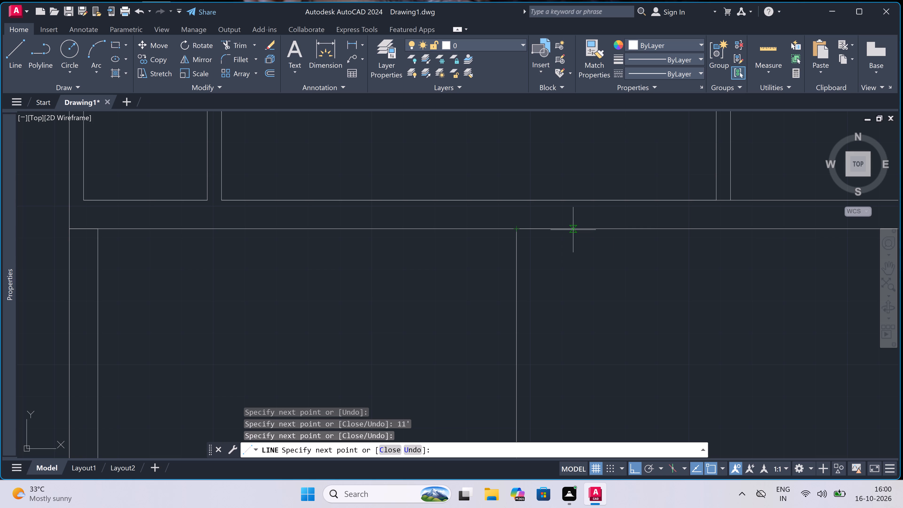
{"action": "type", "text": "4.5\""}
{"action": "key", "text": "space"}
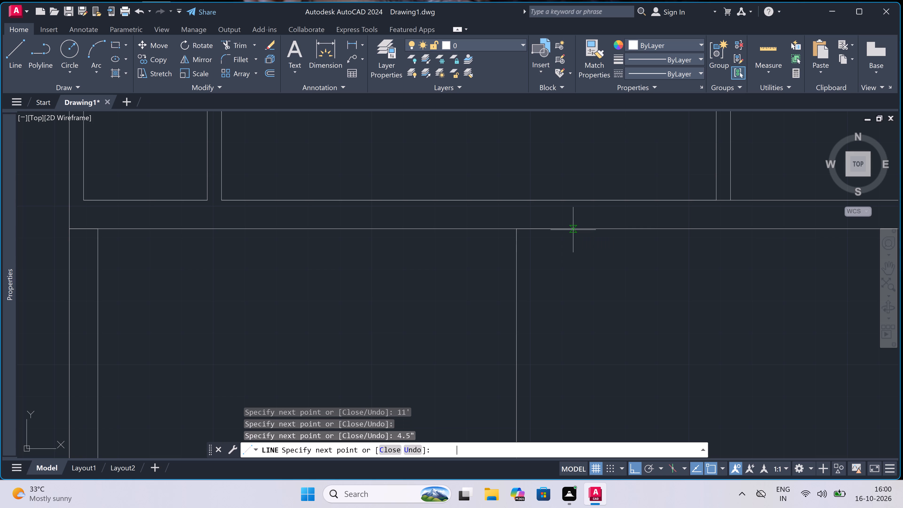
{"action": "scroll", "coordinate": [571, 229], "scroll_direction": "down", "scroll_amount": 3}
{"action": "scroll", "coordinate": [566, 315], "scroll_direction": "up", "scroll_amount": 3}
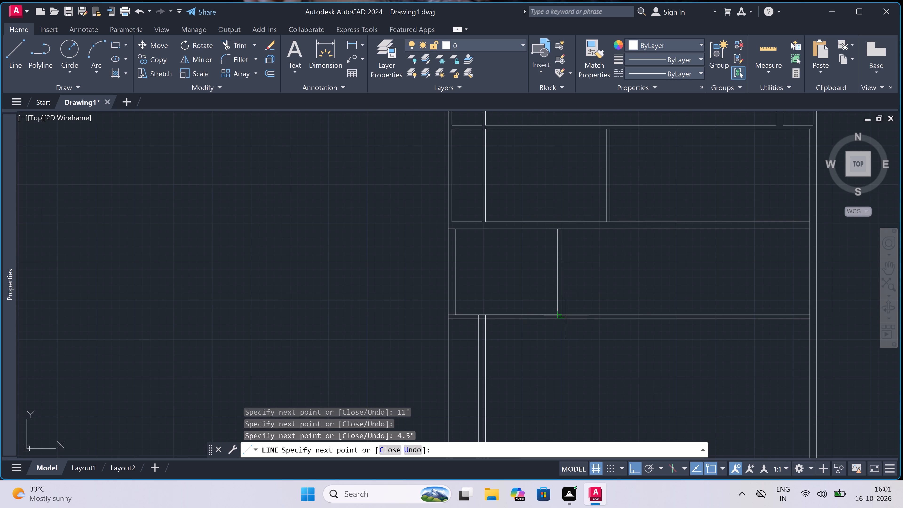
{"action": "scroll", "coordinate": [566, 315], "scroll_direction": "up", "scroll_amount": 2}
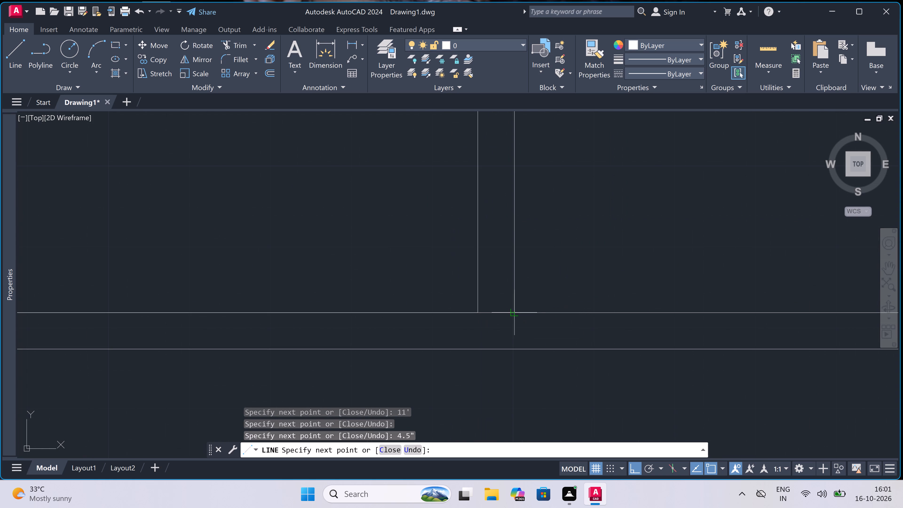
{"action": "double_click", "coordinate": [514, 312]}
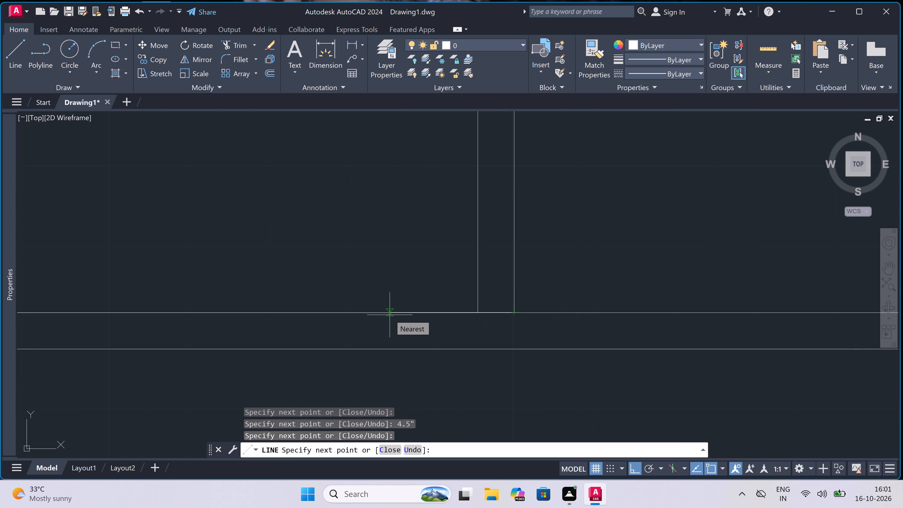
Continue the line 5' right, up to the 9" wall, 4.5" right and back down to form a second vertical inner wall.
{"action": "scroll", "coordinate": [390, 315], "scroll_direction": "down", "scroll_amount": 3}
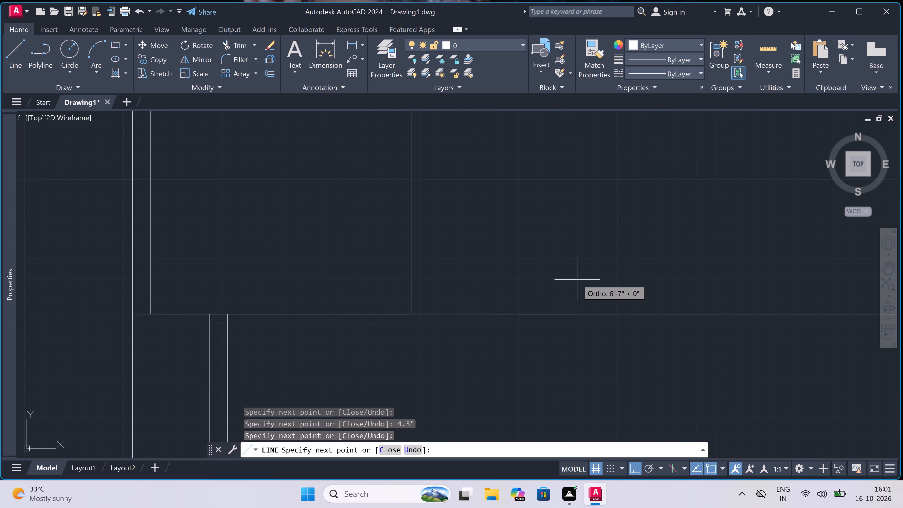
{"action": "type", "text": "5'"}
{"action": "key", "text": "space"}
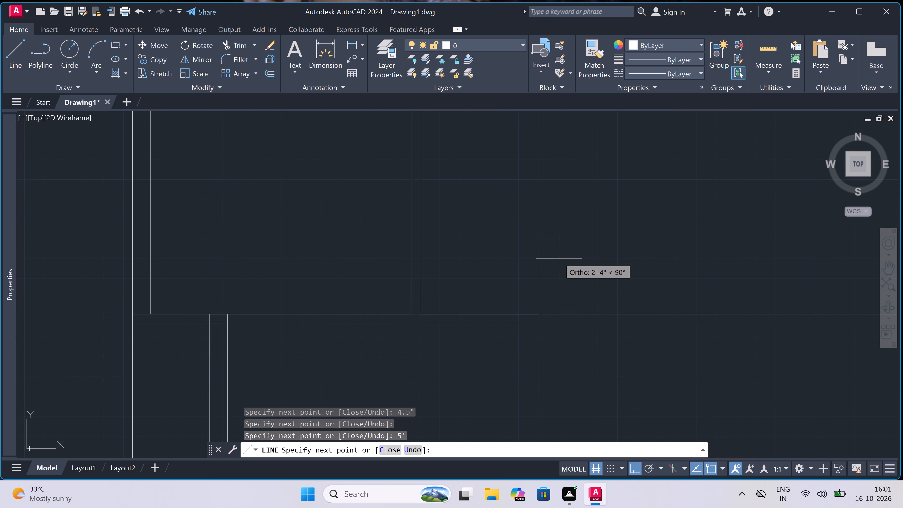
{"action": "scroll", "coordinate": [559, 258], "scroll_direction": "down", "scroll_amount": 4}
{"action": "scroll", "coordinate": [551, 217], "scroll_direction": "up", "scroll_amount": 3}
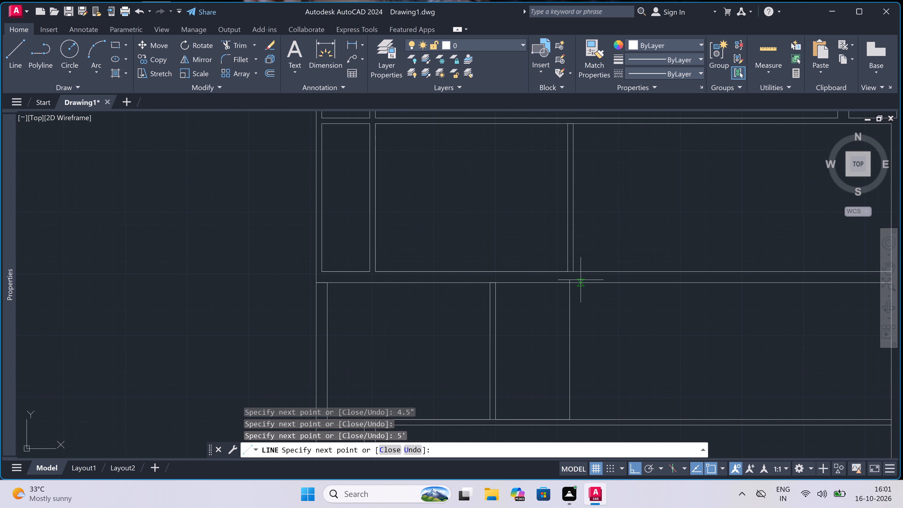
{"action": "scroll", "coordinate": [574, 306], "scroll_direction": "up", "scroll_amount": 3}
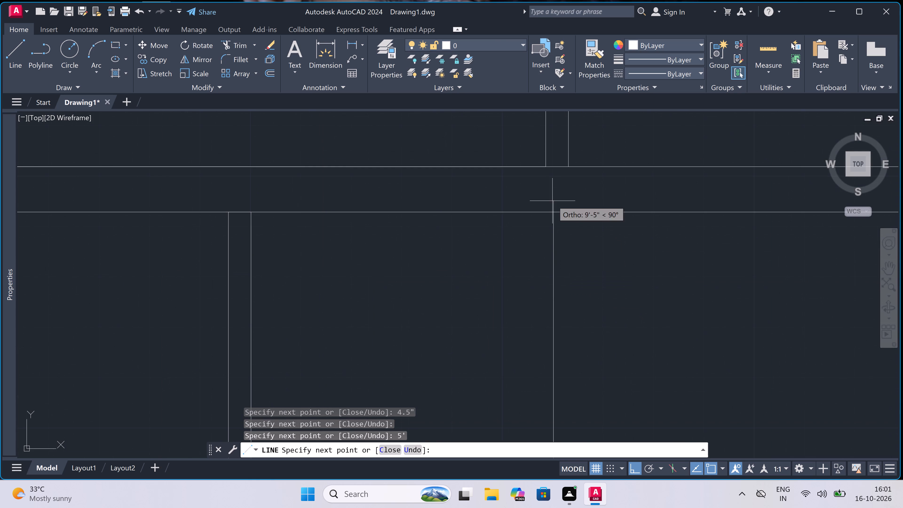
{"action": "triple_click", "coordinate": [553, 209]}
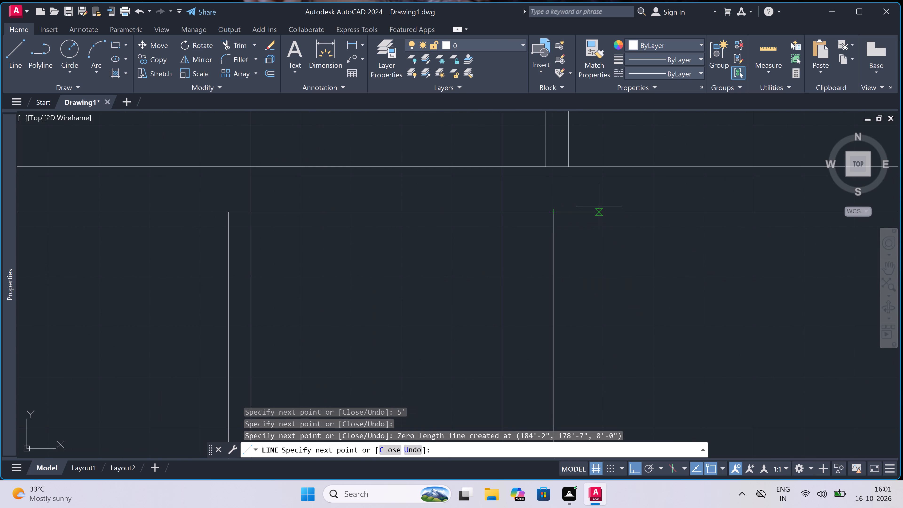
{"action": "type", "text": "4.5\""}
{"action": "key", "text": "space"}
{"action": "scroll", "coordinate": [599, 207], "scroll_direction": "down", "scroll_amount": 2}
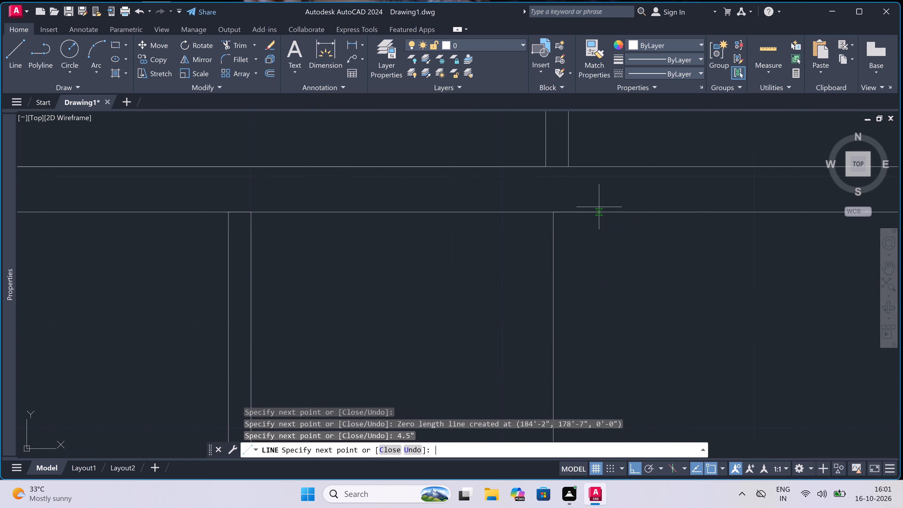
{"action": "scroll", "coordinate": [599, 207], "scroll_direction": "down", "scroll_amount": 1}
{"action": "scroll", "coordinate": [601, 336], "scroll_direction": "up", "scroll_amount": 4}
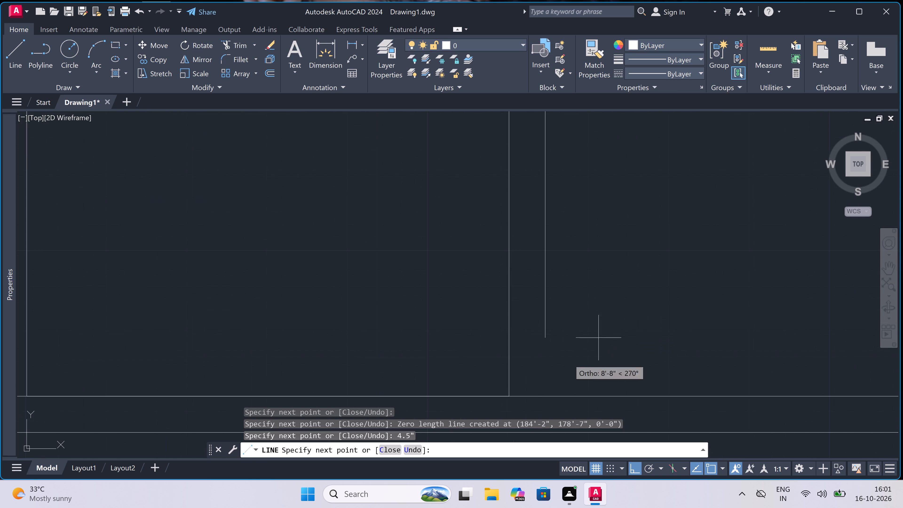
{"action": "left_click", "coordinate": [542, 394]}
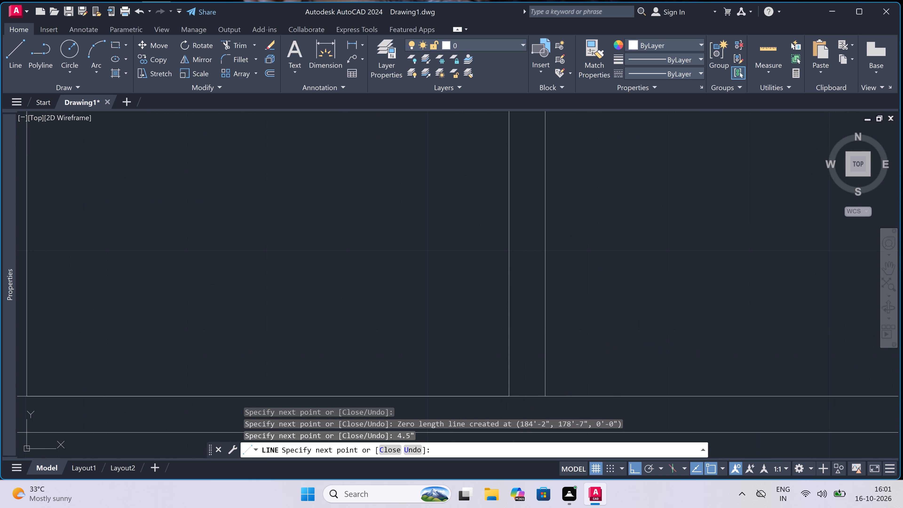
Continue the line 8'3" right, up to the 9" wall, 9" right and down to the lower horizontal wall to form a 9" vertical wall.
{"action": "scroll", "coordinate": [455, 320], "scroll_direction": "down", "scroll_amount": 4}
{"action": "scroll", "coordinate": [539, 317], "scroll_direction": "up", "scroll_amount": 2}
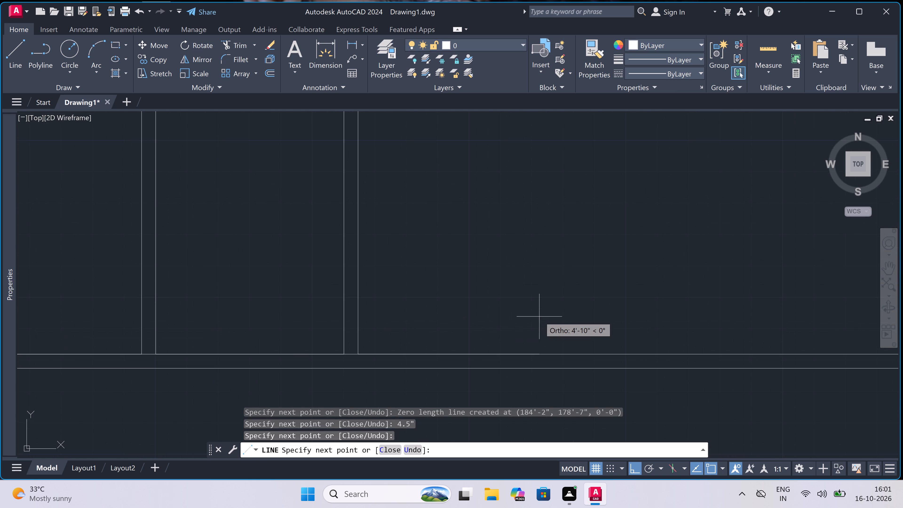
{"action": "type", "text": "8'3\""}
{"action": "key", "text": "space"}
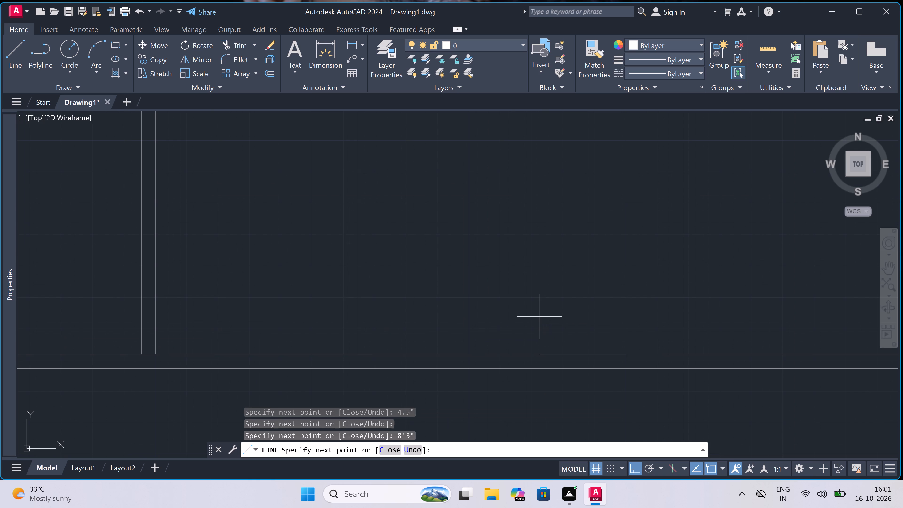
{"action": "scroll", "coordinate": [539, 317], "scroll_direction": "down", "scroll_amount": 4}
{"action": "scroll", "coordinate": [583, 248], "scroll_direction": "up", "scroll_amount": 3}
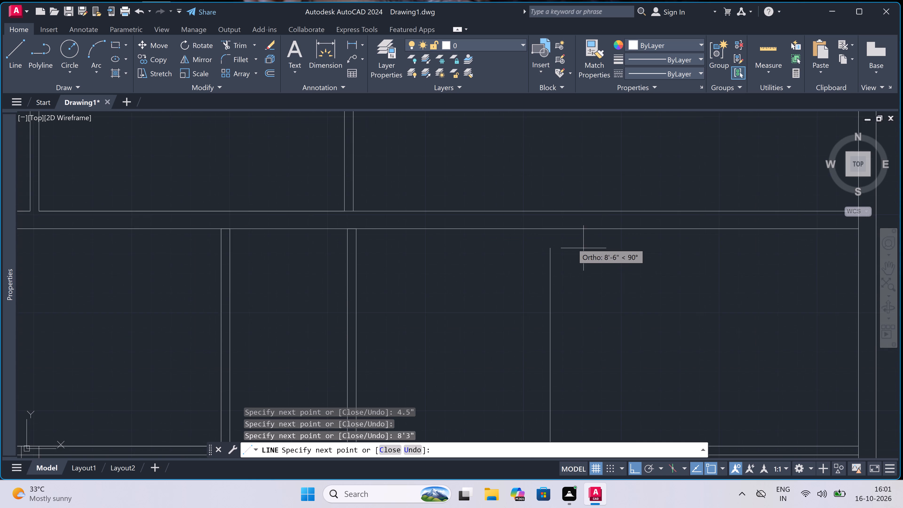
{"action": "double_click", "coordinate": [531, 217]}
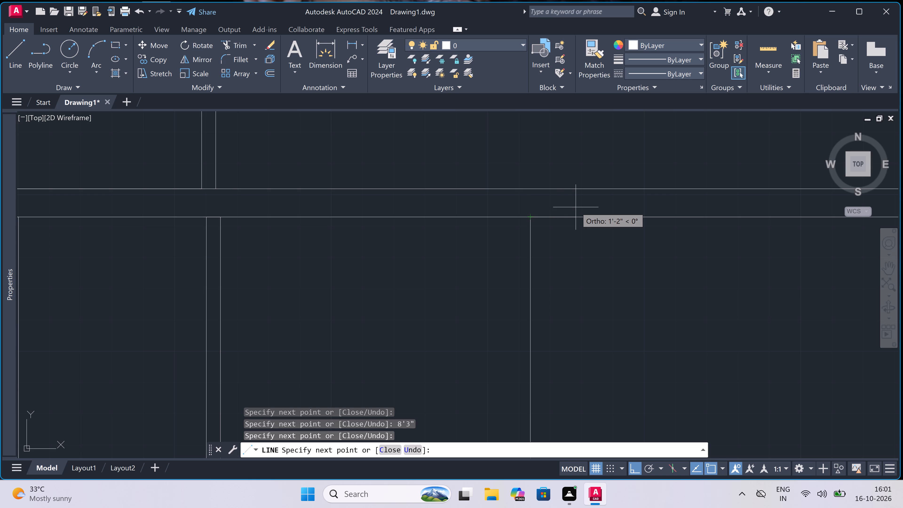
{"action": "type", "text": "9\""}
{"action": "key", "text": "space"}
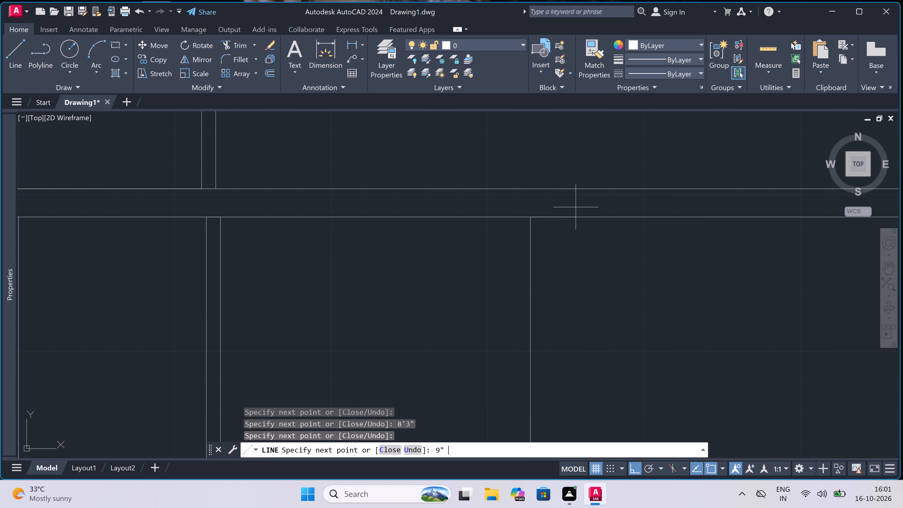
{"action": "scroll", "coordinate": [575, 206], "scroll_direction": "down", "scroll_amount": 4}
{"action": "scroll", "coordinate": [581, 345], "scroll_direction": "up", "scroll_amount": 3}
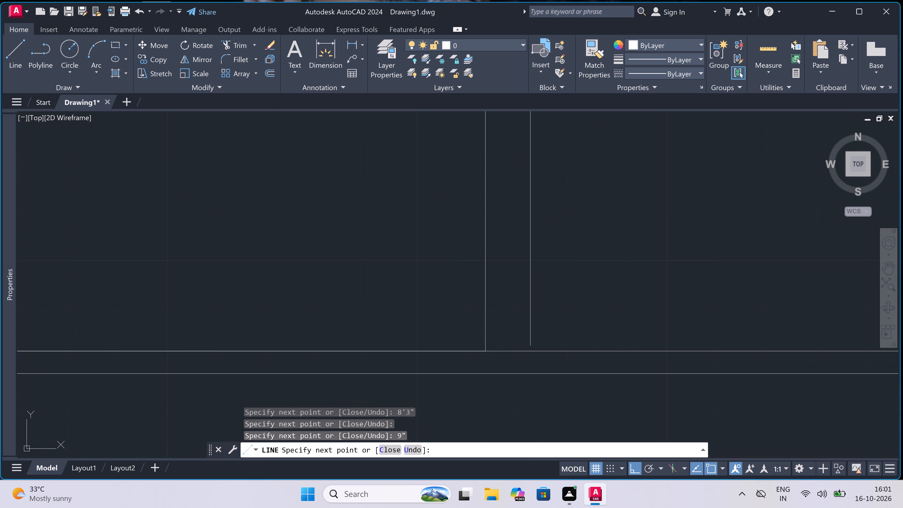
{"action": "left_click", "coordinate": [528, 376]}
{"action": "key", "text": "Escape"}
Draw a line continuing the new 9" vertical wall's right line up across the 9" horizontal wall to its top line.
{"action": "scroll", "coordinate": [528, 376], "scroll_direction": "down", "scroll_amount": 5}
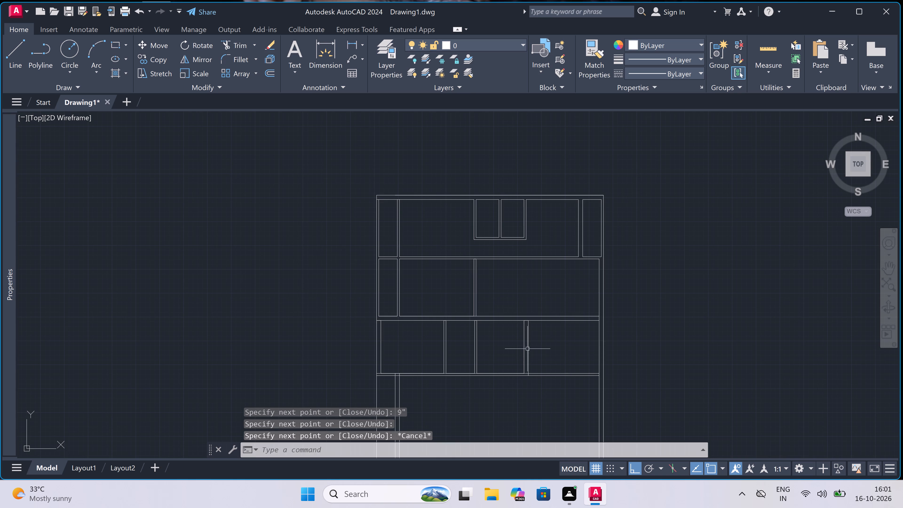
{"action": "key", "text": "space"}
{"action": "scroll", "coordinate": [526, 318], "scroll_direction": "up", "scroll_amount": 4}
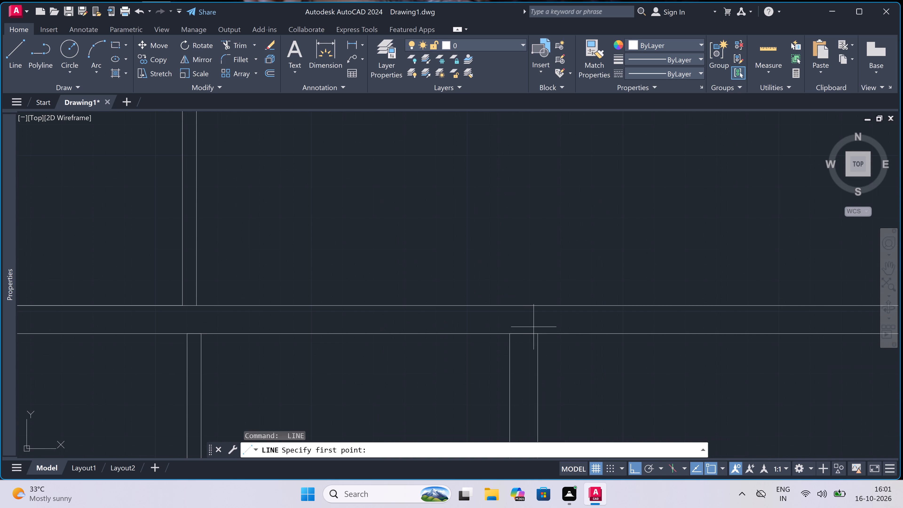
{"action": "left_click", "coordinate": [537, 333]}
{"action": "left_click", "coordinate": [536, 308]}
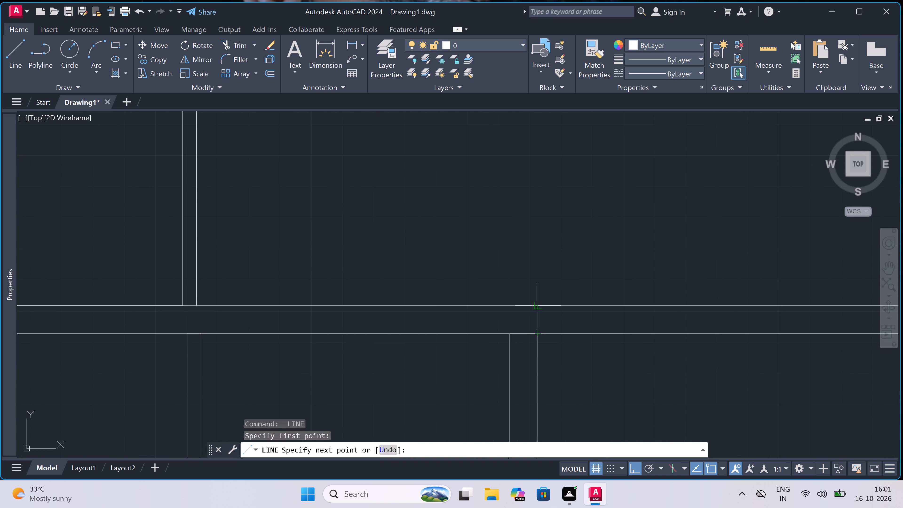
{"action": "key", "text": "Escape"}
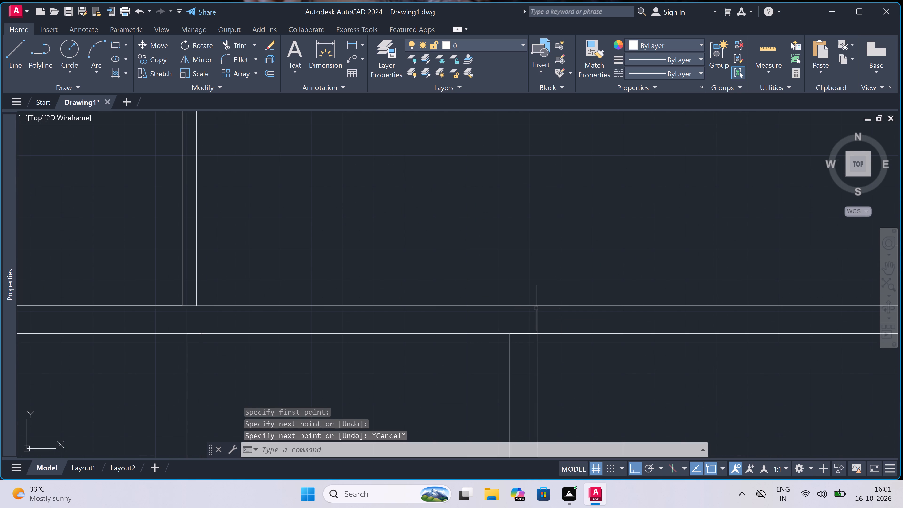
Draw a line from the 9" wall's lower corner at the right outer wall: 5'6" left, 4' down, and right to the outer wall.
{"action": "scroll", "coordinate": [536, 308], "scroll_direction": "down", "scroll_amount": 4}
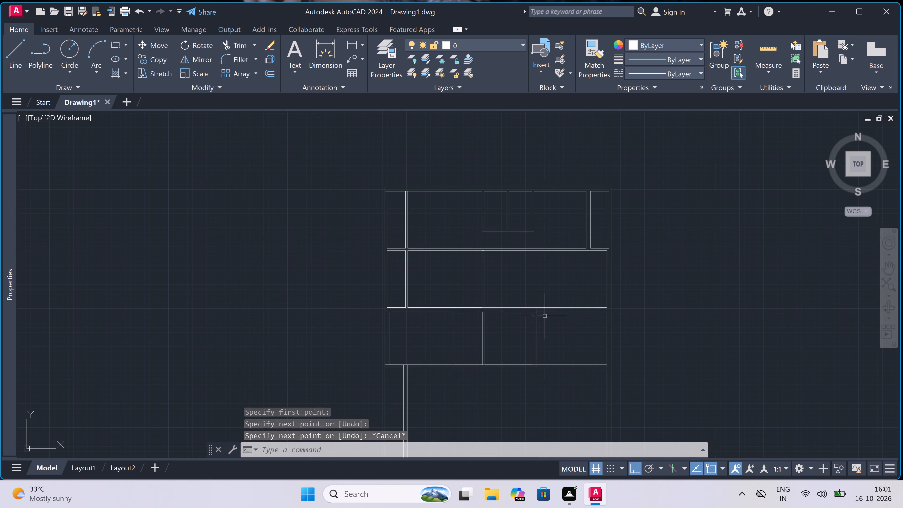
{"action": "scroll", "coordinate": [572, 313], "scroll_direction": "up", "scroll_amount": 3}
{"action": "key", "text": "space"}
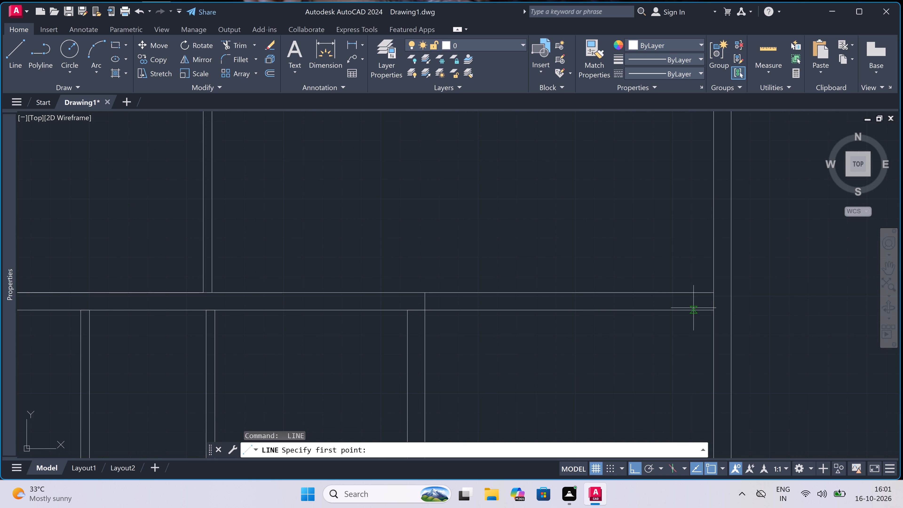
{"action": "double_click", "coordinate": [711, 309]}
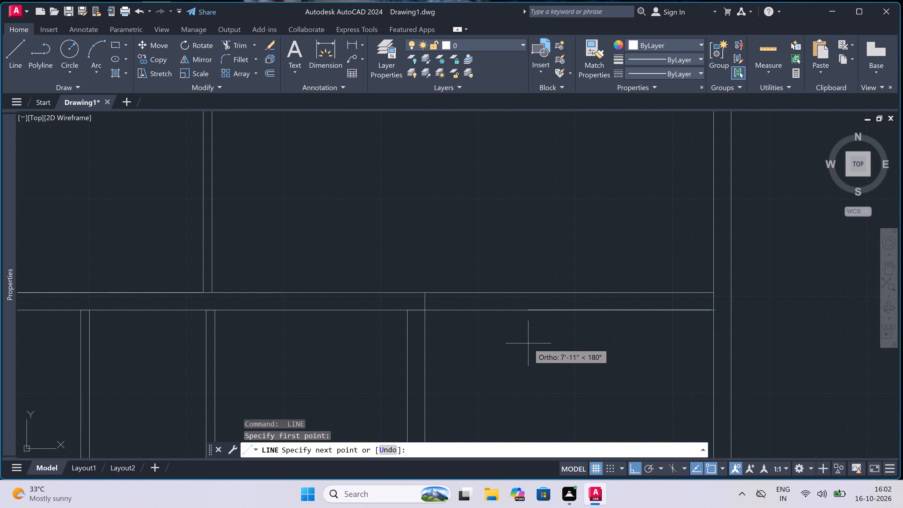
{"action": "type", "text": "5'6\""}
{"action": "key", "text": "space"}
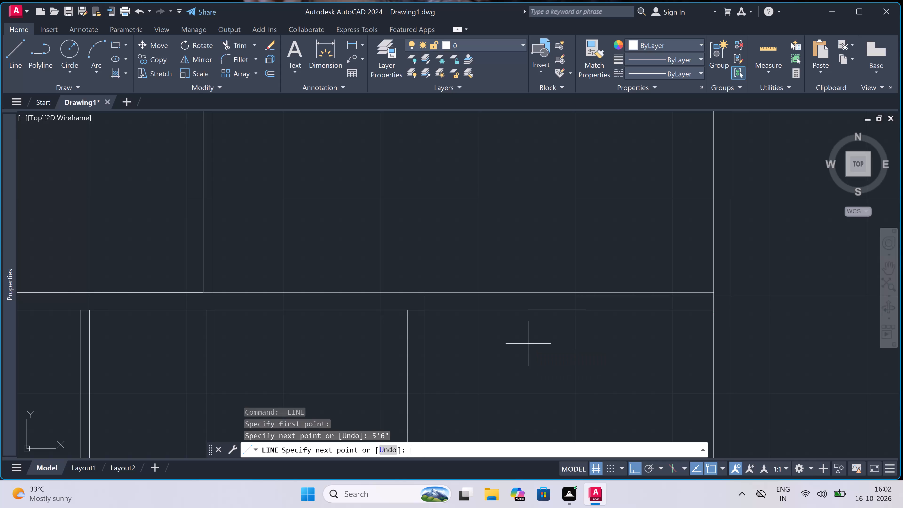
{"action": "type", "text": "4'"}
{"action": "key", "text": "space"}
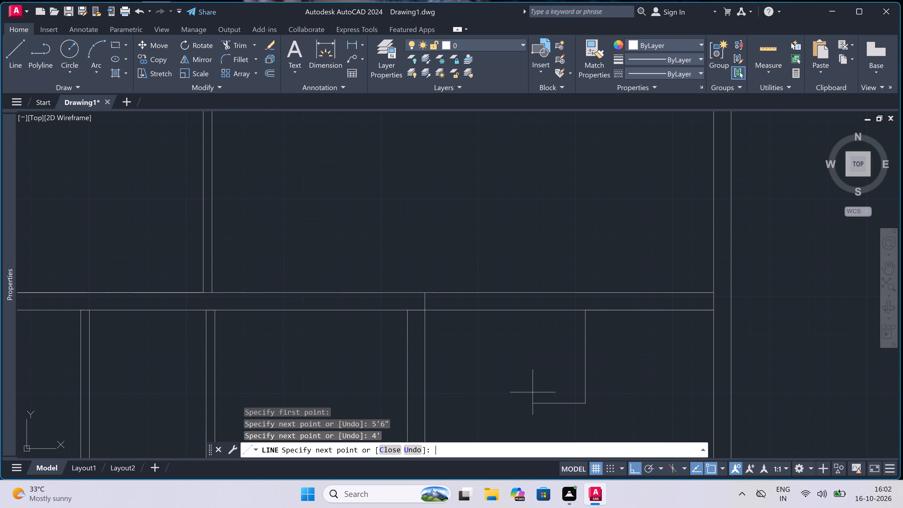
{"action": "scroll", "coordinate": [629, 334], "scroll_direction": "down", "scroll_amount": 3}
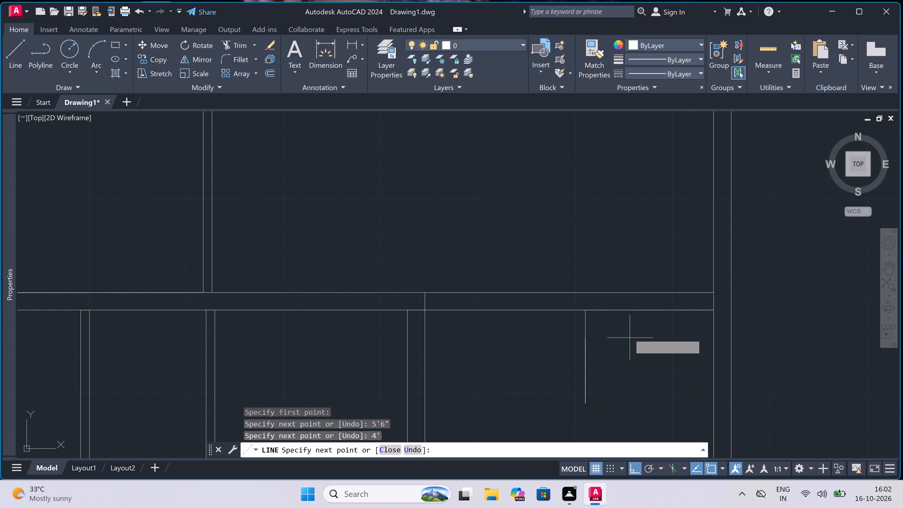
{"action": "scroll", "coordinate": [664, 354], "scroll_direction": "up", "scroll_amount": 3}
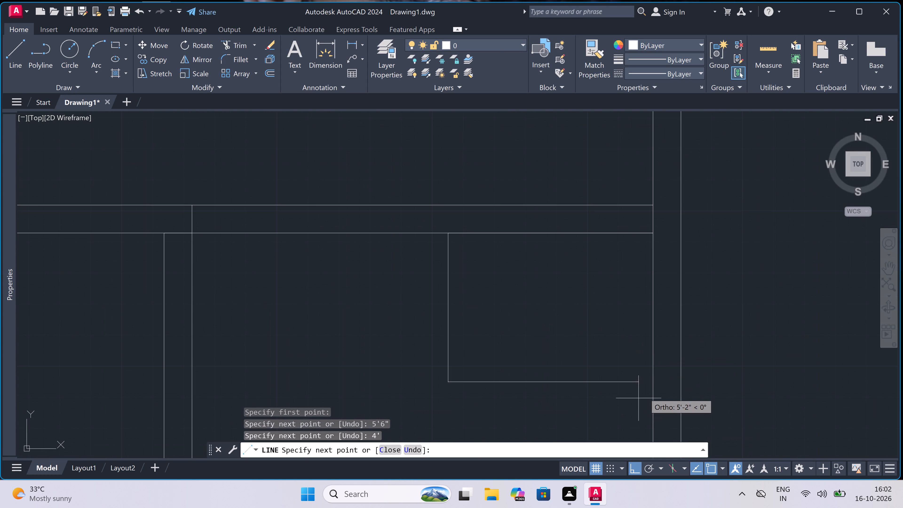
{"action": "left_click", "coordinate": [653, 380]}
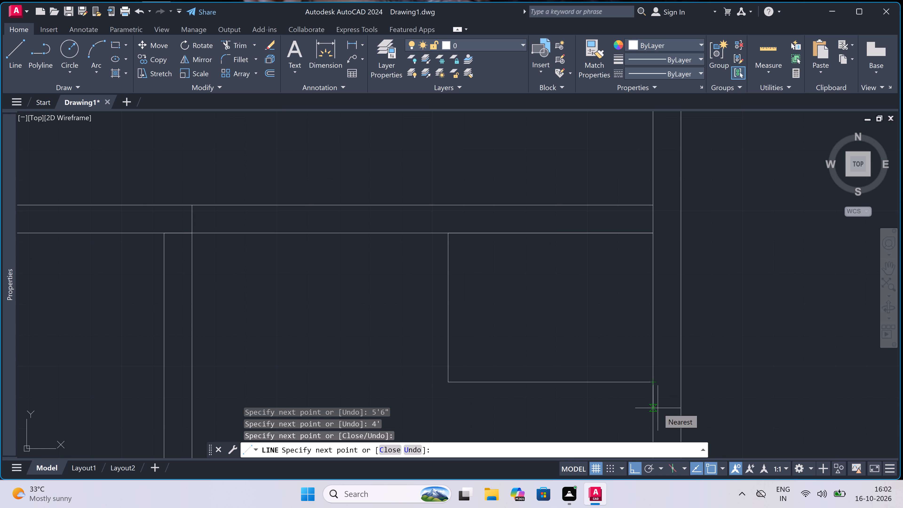
Continue the line 9" down, left to below the small room's corner, 9" further left, and up to the horizontal 9" wall's top line.
{"action": "key", "text": "8"}
{"action": "key", "text": "BackSpace"}
{"action": "type", "text": "9\""}
{"action": "key", "text": "space"}
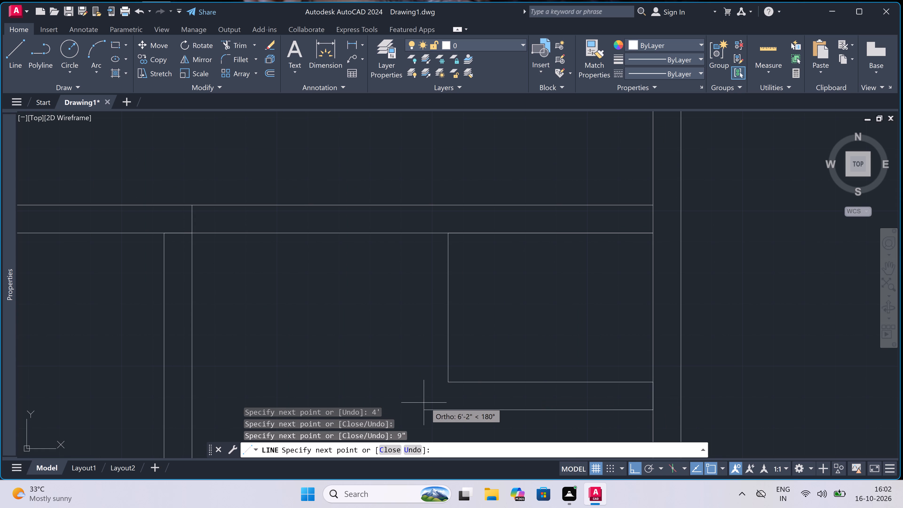
{"action": "scroll", "coordinate": [444, 406], "scroll_direction": "up", "scroll_amount": 2}
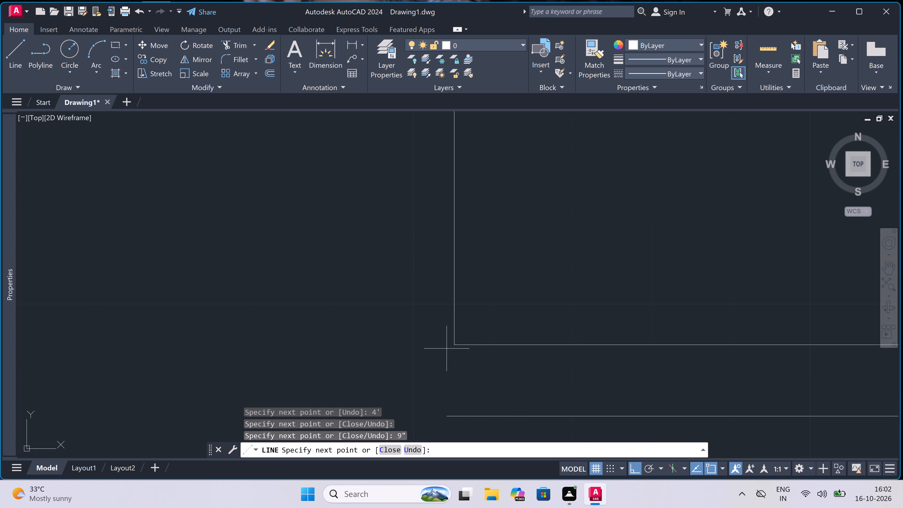
{"action": "left_click", "coordinate": [456, 421]}
{"action": "scroll", "coordinate": [440, 372], "scroll_direction": "down", "scroll_amount": 5}
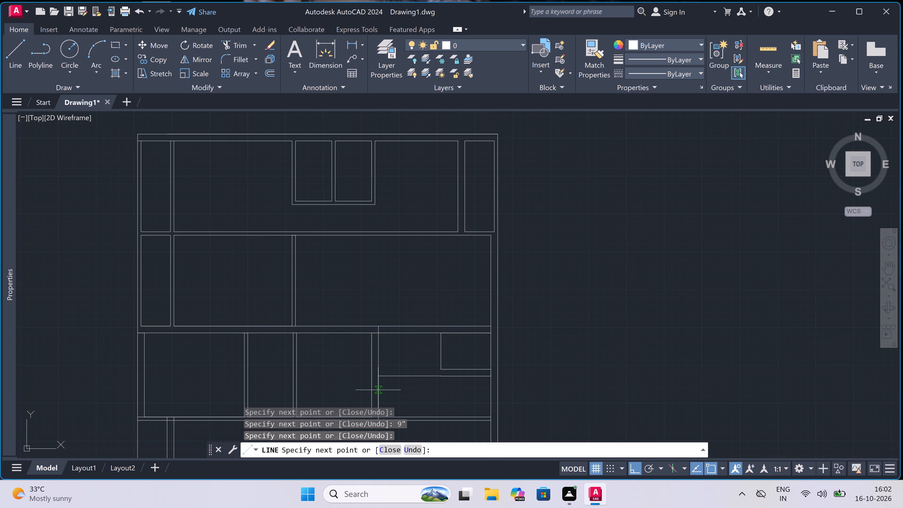
{"action": "type", "text": "9\""}
{"action": "key", "text": "space"}
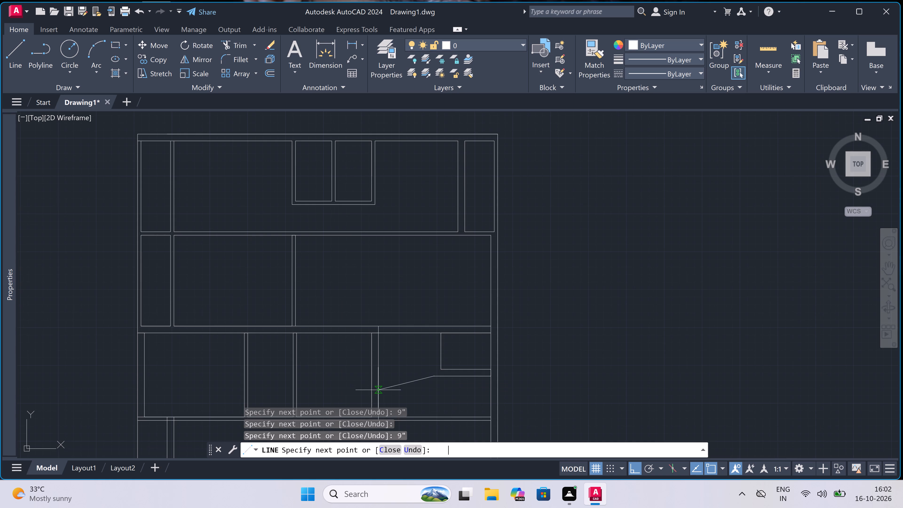
{"action": "scroll", "coordinate": [431, 327], "scroll_direction": "up", "scroll_amount": 2}
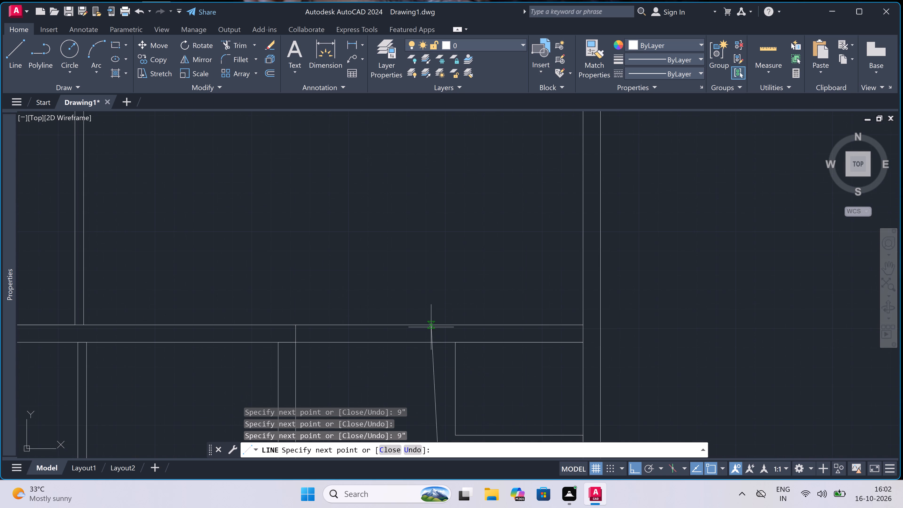
{"action": "left_click", "coordinate": [437, 326]}
{"action": "key", "text": "Escape"}
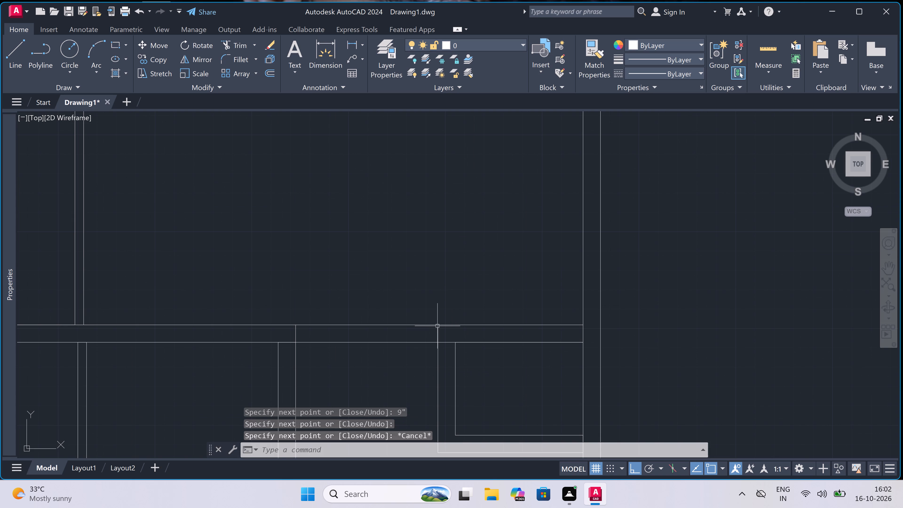
Trim the horizontal 9" wall's lower line between the two vertical lines of the small room's left wall.
{"action": "type", "text": "tr"}
{"action": "key", "text": "space"}
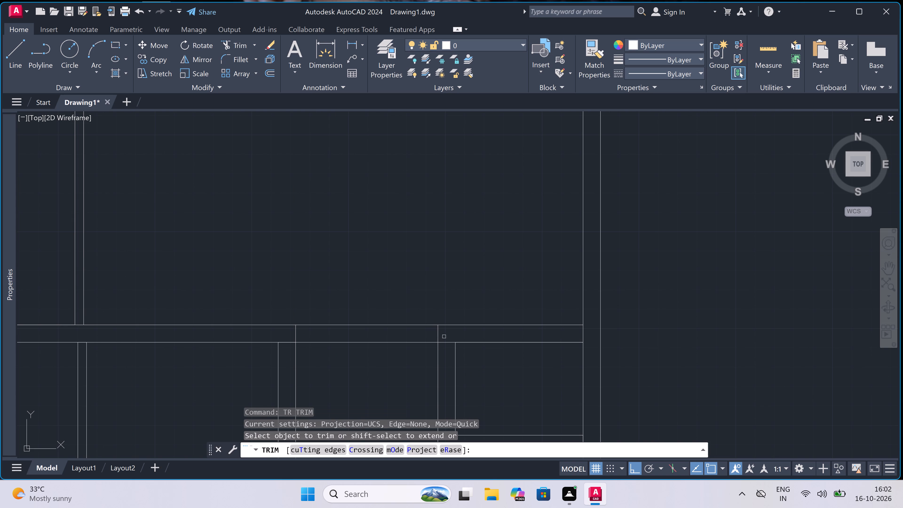
{"action": "left_click", "coordinate": [444, 337]}
{"action": "double_click", "coordinate": [448, 351]}
{"action": "scroll", "coordinate": [448, 339], "scroll_direction": "down", "scroll_amount": 3}
{"action": "scroll", "coordinate": [448, 339], "scroll_direction": "up", "scroll_amount": 3}
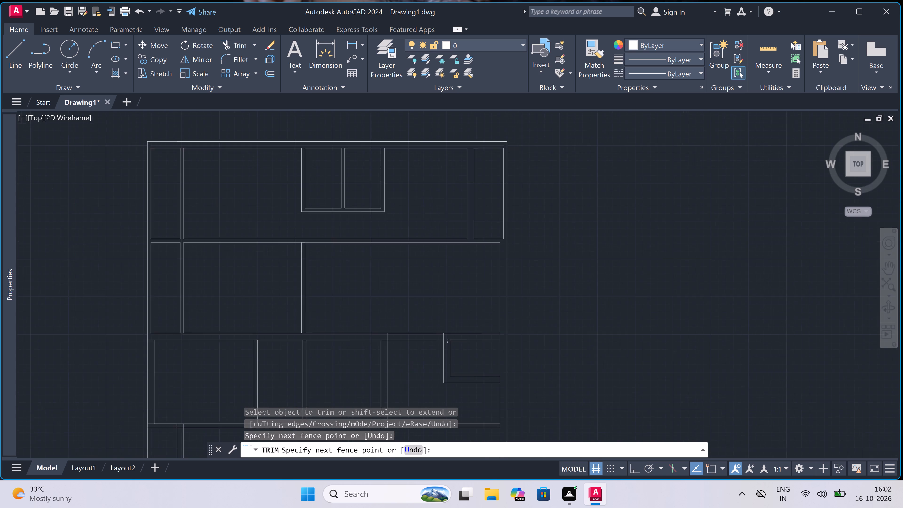
{"action": "double_click", "coordinate": [447, 339]}
Trim the right outer wall's inner line between the two lines of the horizontal 9" wall.
{"action": "scroll", "coordinate": [449, 336], "scroll_direction": "down", "scroll_amount": 1}
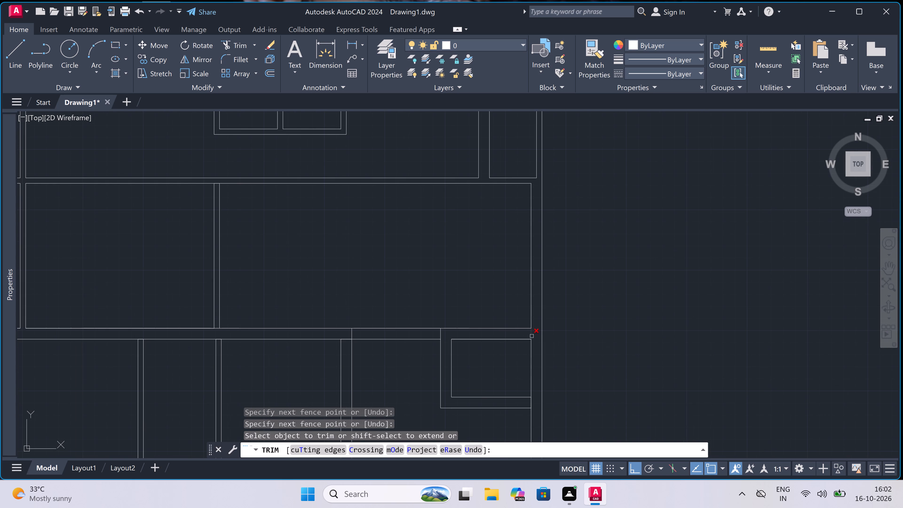
{"action": "scroll", "coordinate": [547, 341], "scroll_direction": "up", "scroll_amount": 2}
{"action": "scroll", "coordinate": [504, 320], "scroll_direction": "up", "scroll_amount": 2}
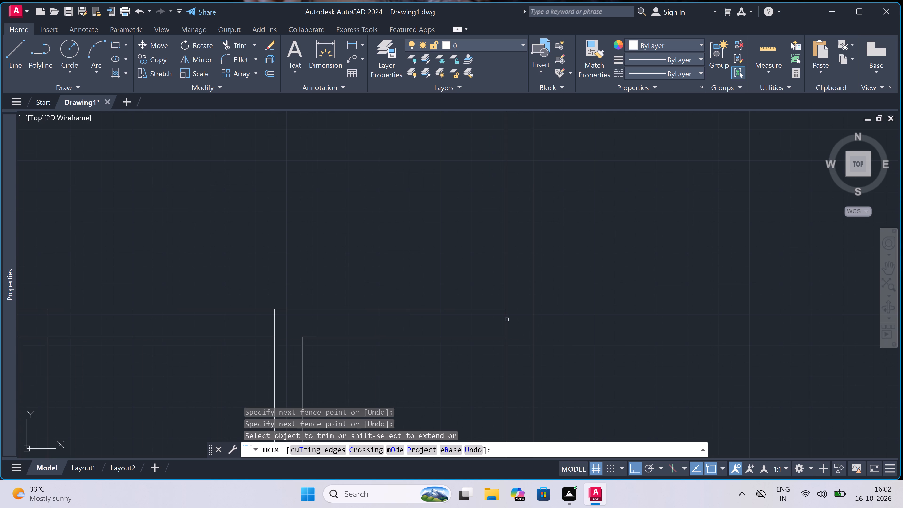
{"action": "left_click", "coordinate": [504, 320]}
{"action": "left_click", "coordinate": [543, 324]}
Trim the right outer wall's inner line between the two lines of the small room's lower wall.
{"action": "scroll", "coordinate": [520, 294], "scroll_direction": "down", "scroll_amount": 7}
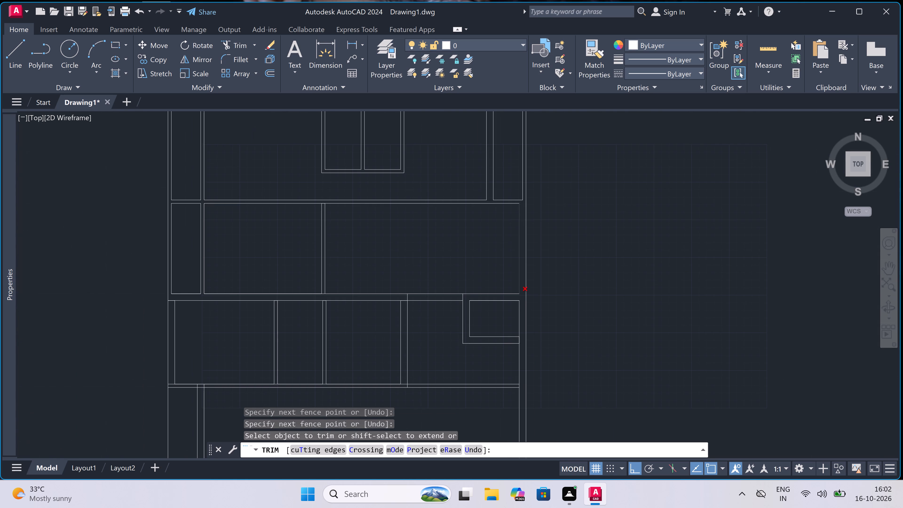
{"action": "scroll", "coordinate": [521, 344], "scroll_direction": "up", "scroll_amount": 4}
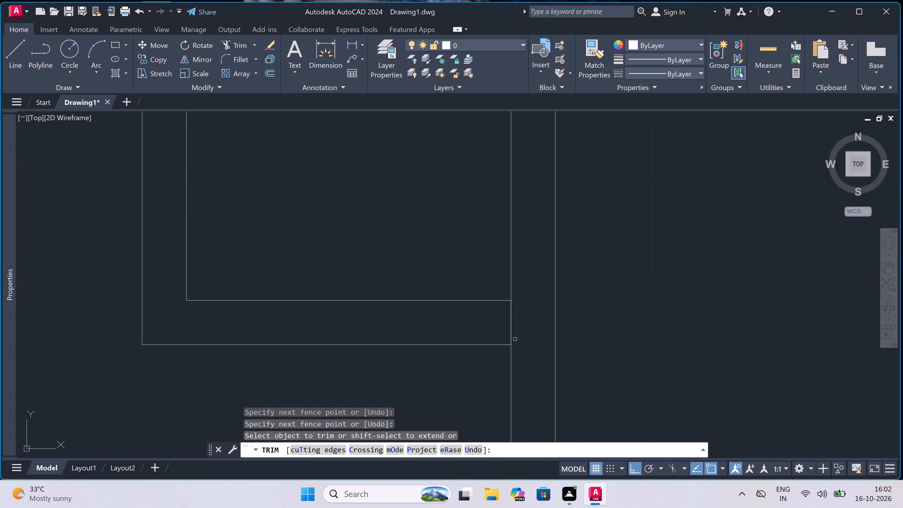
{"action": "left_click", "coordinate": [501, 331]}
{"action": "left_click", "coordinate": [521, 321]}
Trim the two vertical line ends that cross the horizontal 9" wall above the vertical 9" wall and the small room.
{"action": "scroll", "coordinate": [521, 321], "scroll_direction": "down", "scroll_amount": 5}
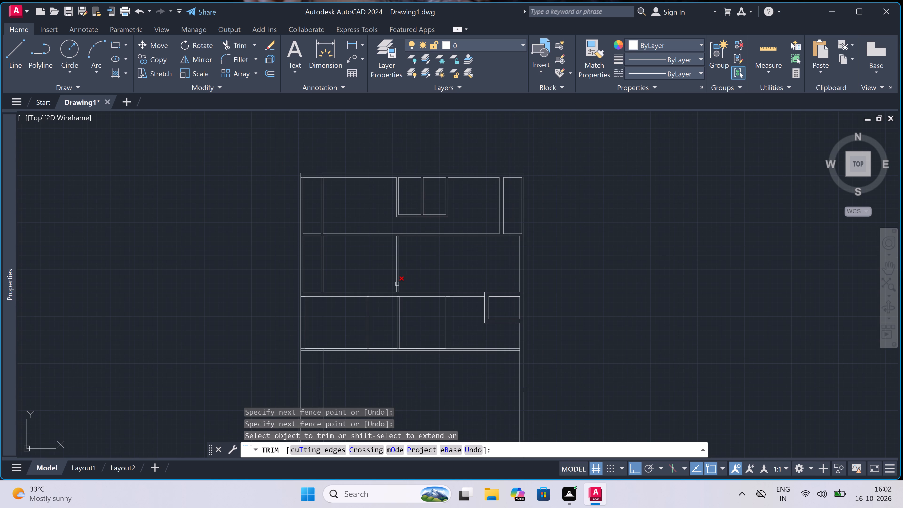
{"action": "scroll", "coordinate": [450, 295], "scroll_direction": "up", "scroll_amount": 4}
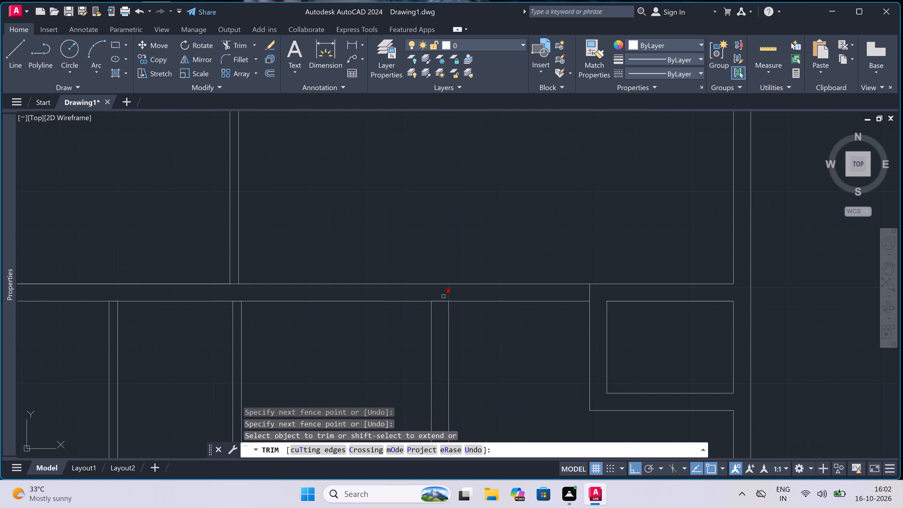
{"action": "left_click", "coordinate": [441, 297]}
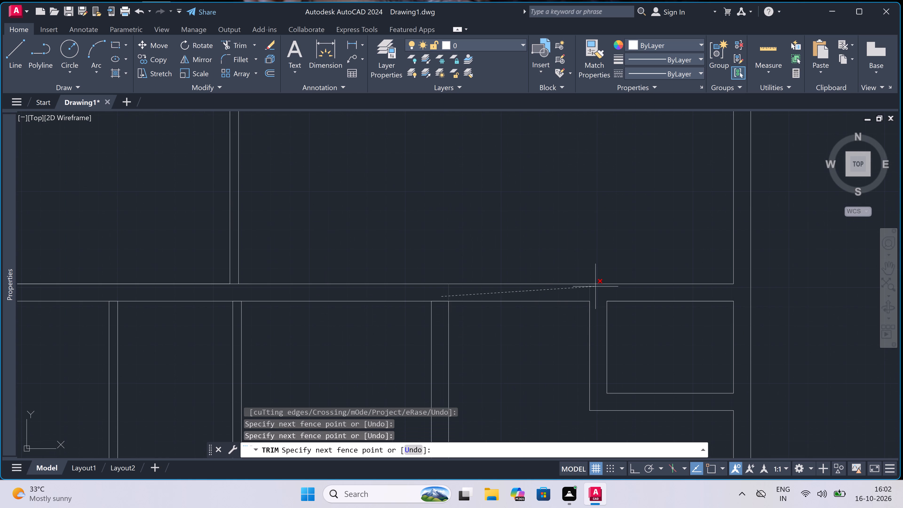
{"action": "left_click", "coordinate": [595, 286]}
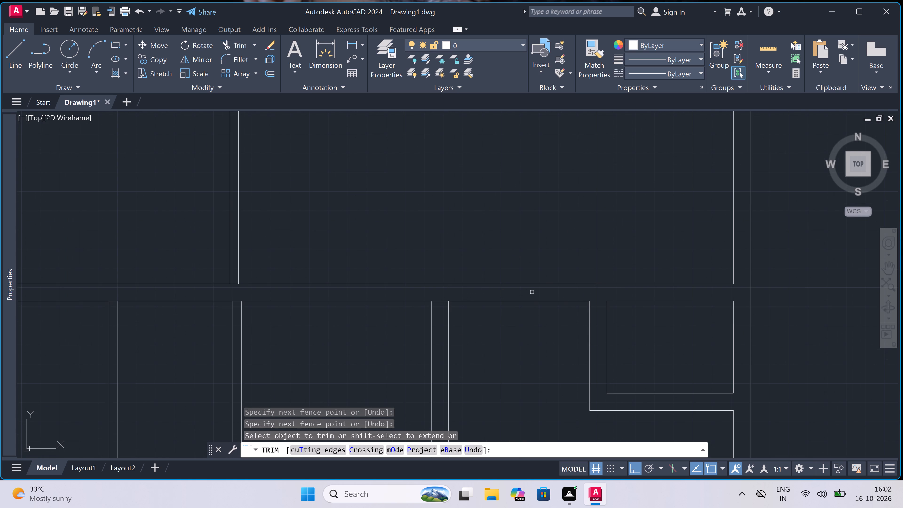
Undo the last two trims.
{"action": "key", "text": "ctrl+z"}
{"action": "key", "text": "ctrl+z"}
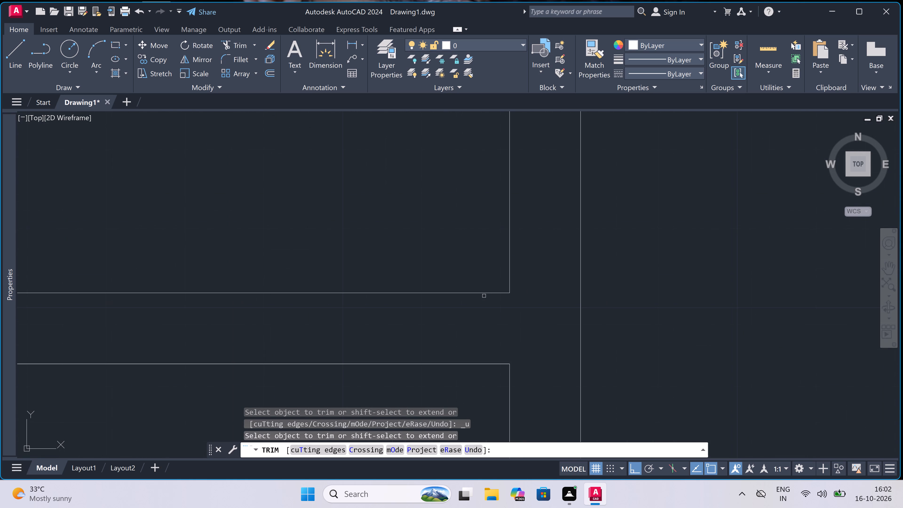
Trim both lines of the horizontal 9" wall between the vertical 9" wall and the small room's left wall.
{"action": "scroll", "coordinate": [484, 296], "scroll_direction": "down", "scroll_amount": 5}
{"action": "scroll", "coordinate": [437, 303], "scroll_direction": "up", "scroll_amount": 2}
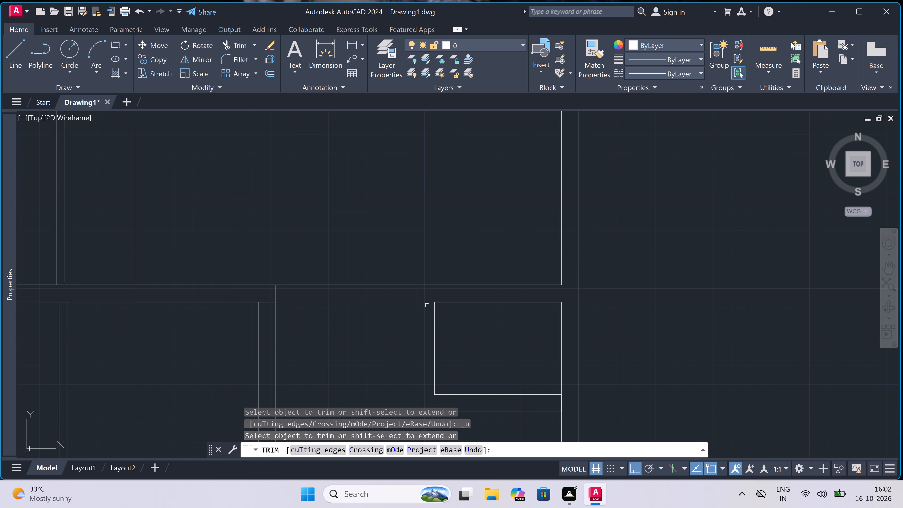
{"action": "left_click", "coordinate": [355, 325]}
{"action": "left_click", "coordinate": [359, 278]}
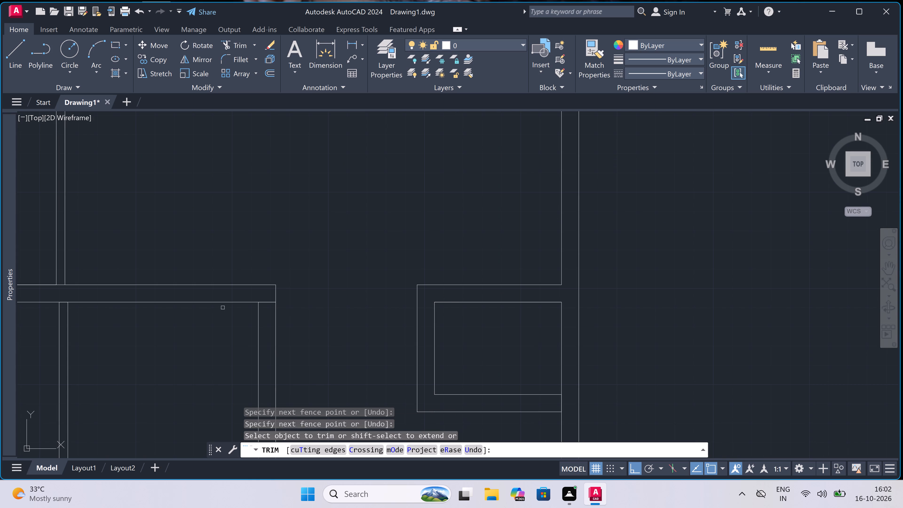
Trim the horizontal 9" wall's lower line between the vertical 9" wall's two lines to open up the corner.
{"action": "scroll", "coordinate": [260, 293], "scroll_direction": "up", "scroll_amount": 2}
{"action": "left_click", "coordinate": [271, 295]}
{"action": "left_click", "coordinate": [275, 334]}
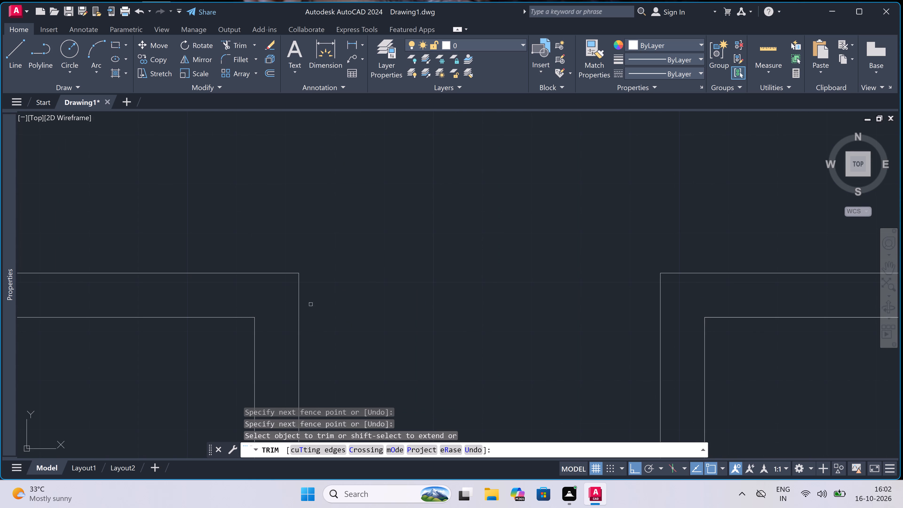
{"action": "scroll", "coordinate": [421, 282], "scroll_direction": "down", "scroll_amount": 7}
{"action": "scroll", "coordinate": [423, 291], "scroll_direction": "up", "scroll_amount": 4}
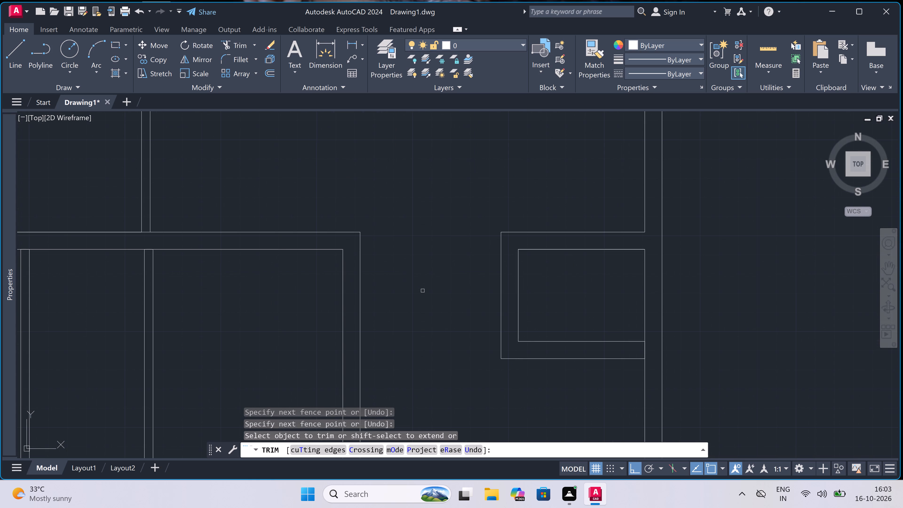
{"action": "scroll", "coordinate": [423, 291], "scroll_direction": "down", "scroll_amount": 1}
{"action": "scroll", "coordinate": [426, 314], "scroll_direction": "up", "scroll_amount": 2}
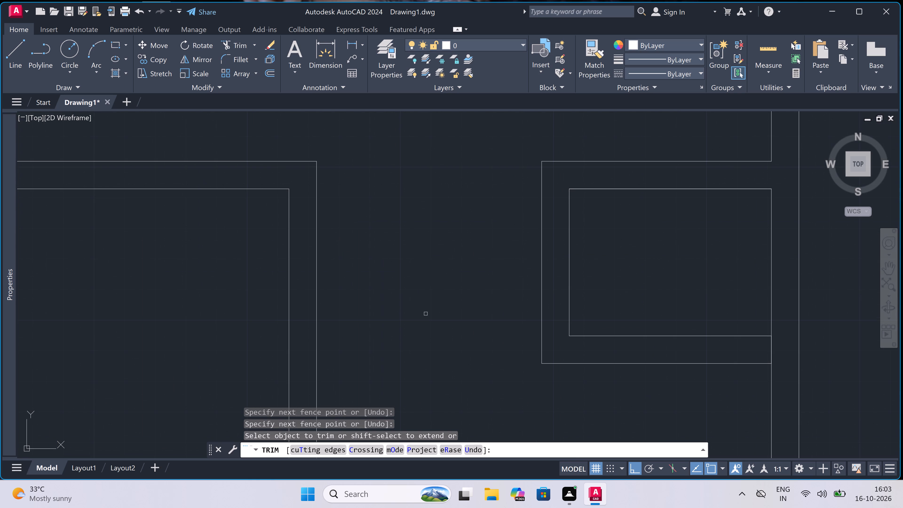
{"action": "key", "text": "Escape"}
Draw a horizontal line from the small room's outer lower-left corner left to the vertical 9" wall's right line.
{"action": "key", "text": "l"}
{"action": "key", "text": "space"}
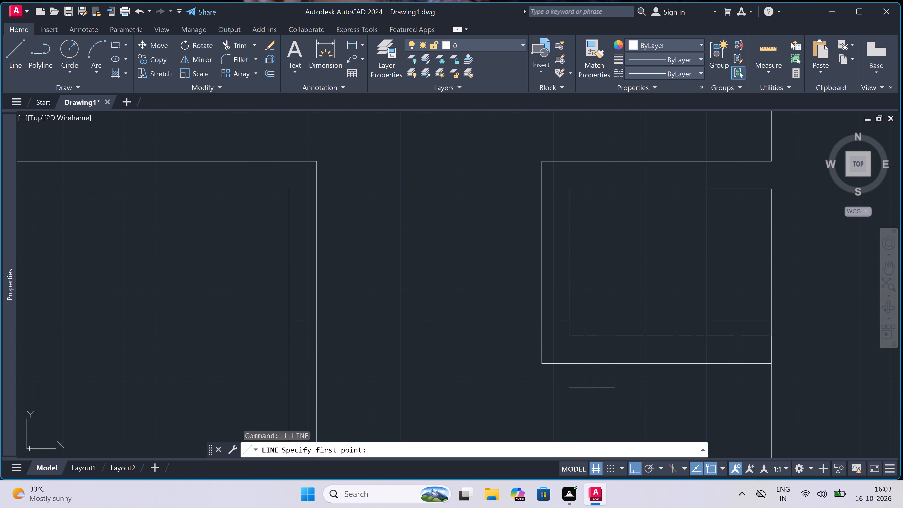
{"action": "double_click", "coordinate": [539, 366]}
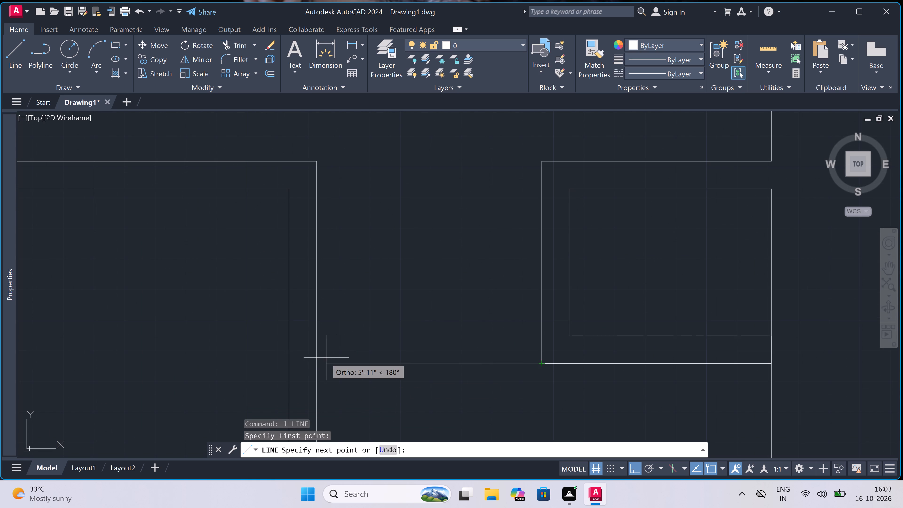
{"action": "left_click", "coordinate": [321, 363]}
{"action": "key", "text": "Escape"}
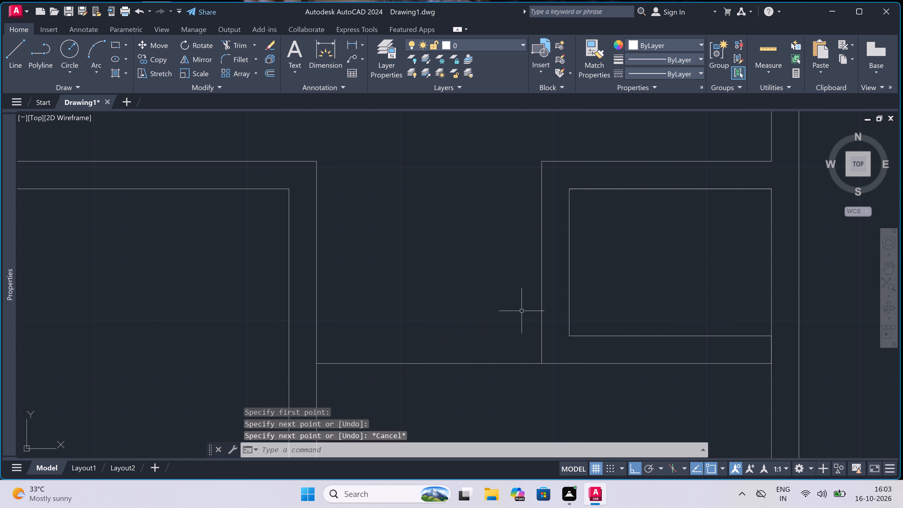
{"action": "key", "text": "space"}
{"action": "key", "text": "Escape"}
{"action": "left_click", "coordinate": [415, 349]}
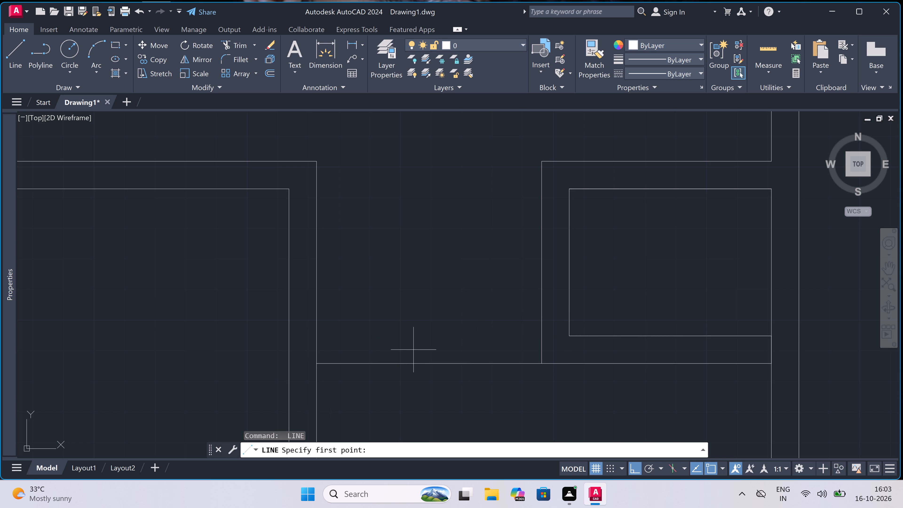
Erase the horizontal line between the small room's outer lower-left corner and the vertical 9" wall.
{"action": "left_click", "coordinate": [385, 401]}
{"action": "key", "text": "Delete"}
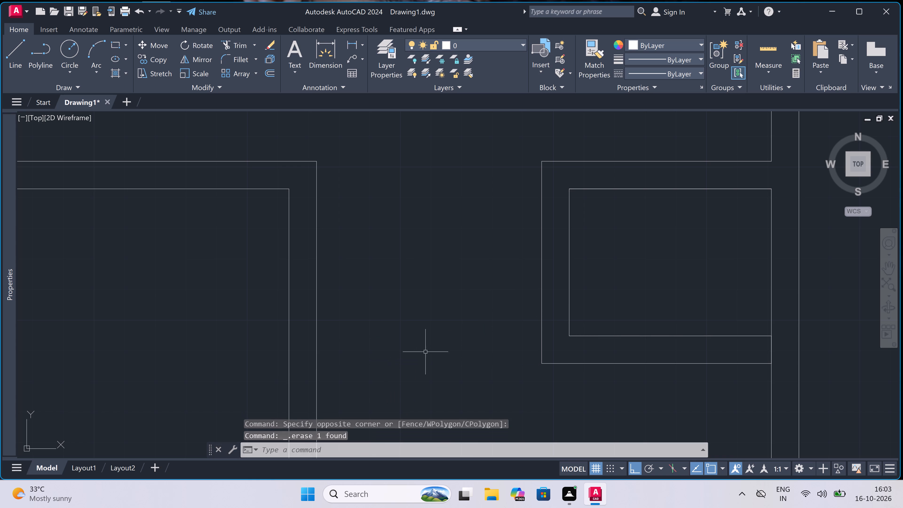
Draw a line from the small room's outer lower-left corner left to the vertical 9" wall, up 9", and back to the room's left line.
{"action": "key", "text": "l"}
{"action": "key", "text": "space"}
{"action": "double_click", "coordinate": [540, 363]}
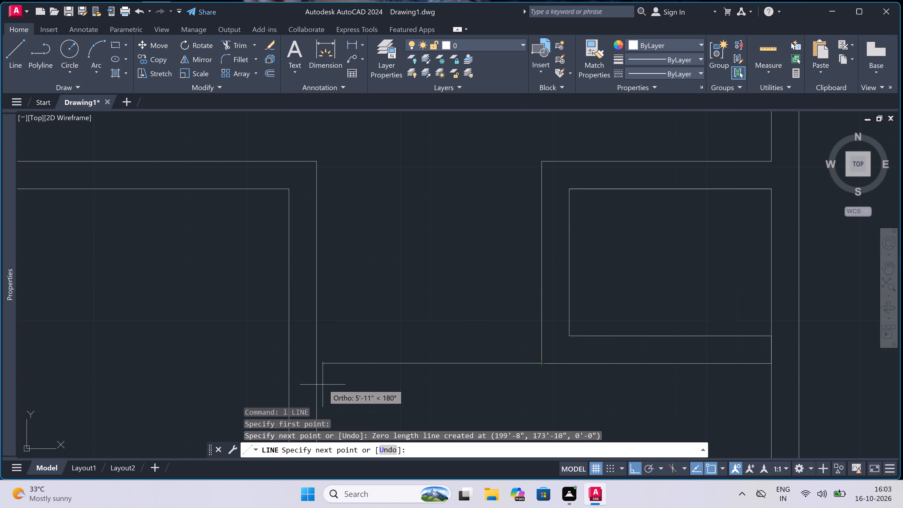
{"action": "left_click", "coordinate": [319, 362]}
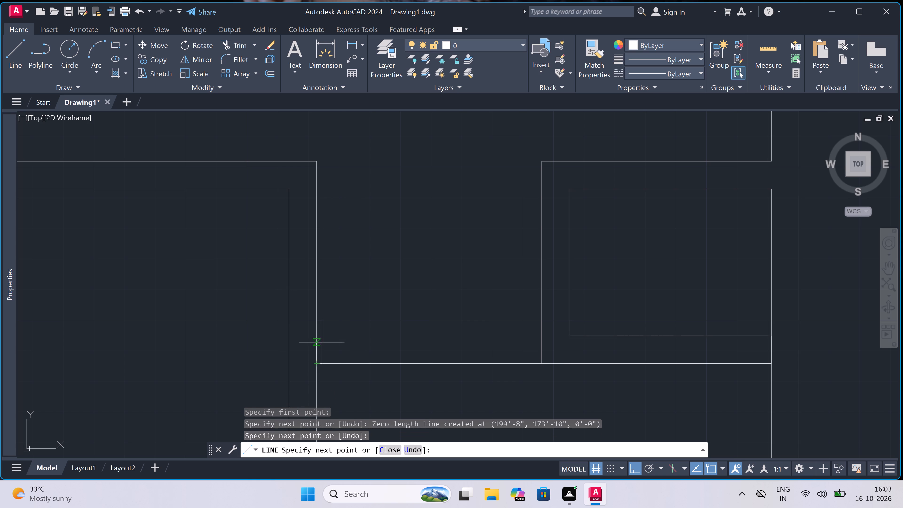
{"action": "key", "text": "9"}
{"action": "key", "text": "shift+quotedbl"}
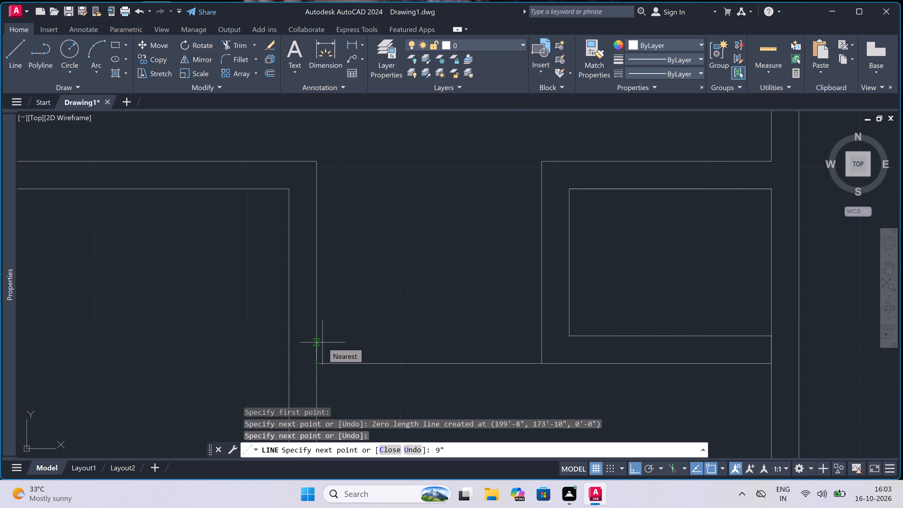
{"action": "key", "text": "space"}
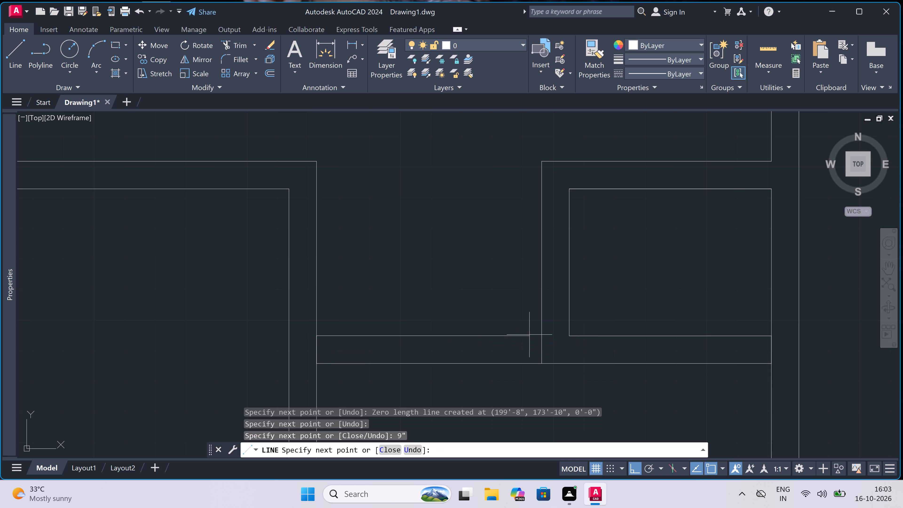
{"action": "left_click", "coordinate": [540, 334]}
{"action": "key", "text": "Escape"}
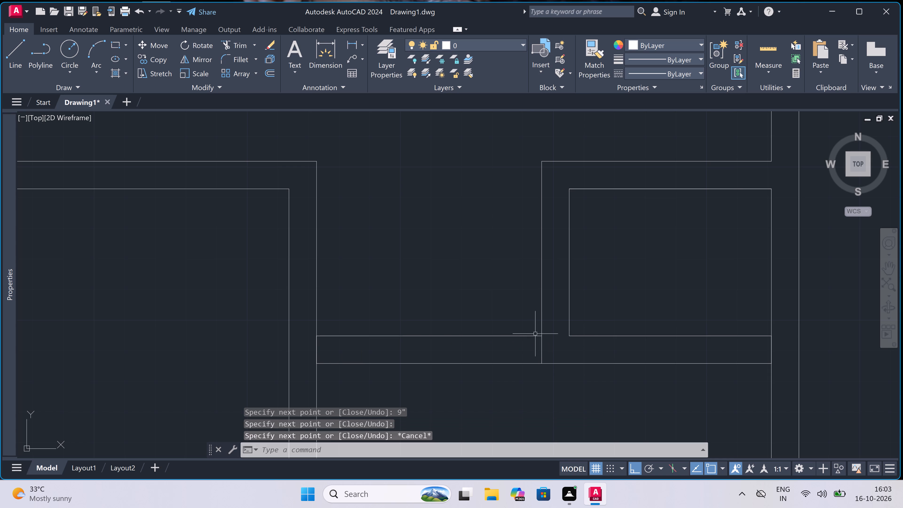
Trim both lines of the lower horizontal 4.5" wall between the vertical 9" wall and the right outer wall.
{"action": "scroll", "coordinate": [401, 303], "scroll_direction": "down", "scroll_amount": 5}
{"action": "scroll", "coordinate": [401, 303], "scroll_direction": "up", "scroll_amount": 1}
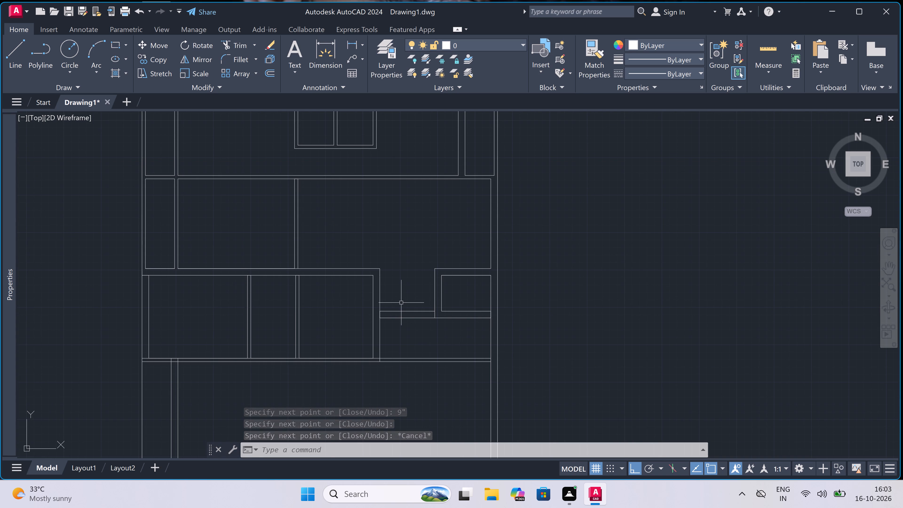
{"action": "scroll", "coordinate": [401, 303], "scroll_direction": "down", "scroll_amount": 1}
{"action": "scroll", "coordinate": [401, 303], "scroll_direction": "up", "scroll_amount": 1}
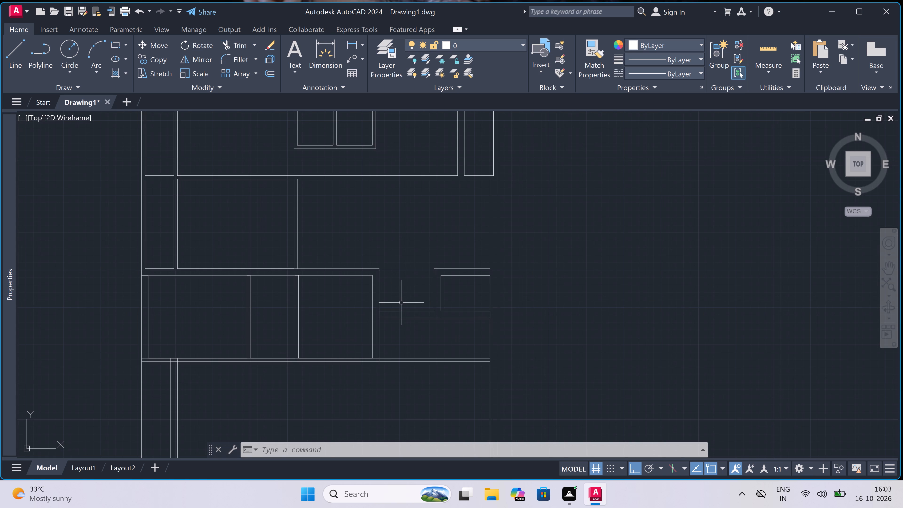
{"action": "scroll", "coordinate": [401, 303], "scroll_direction": "down", "scroll_amount": 1}
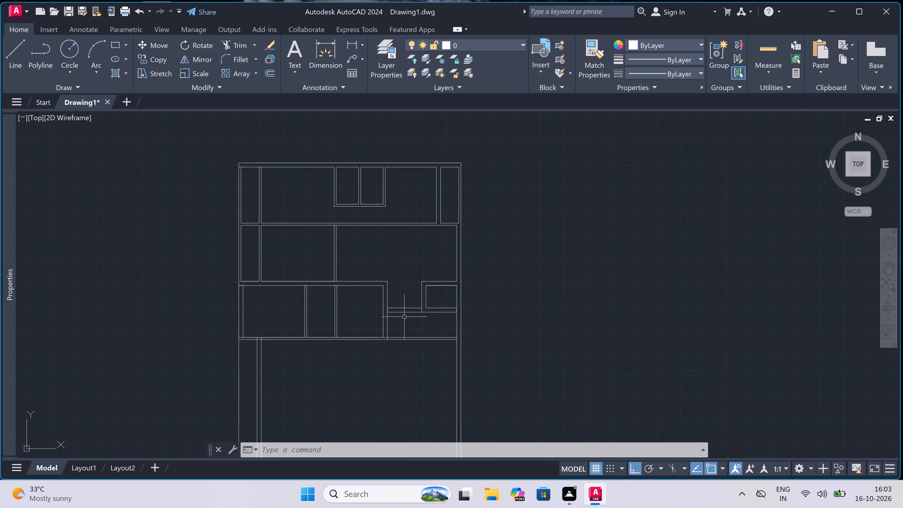
{"action": "scroll", "coordinate": [413, 357], "scroll_direction": "up", "scroll_amount": 2}
{"action": "key", "text": "t"}
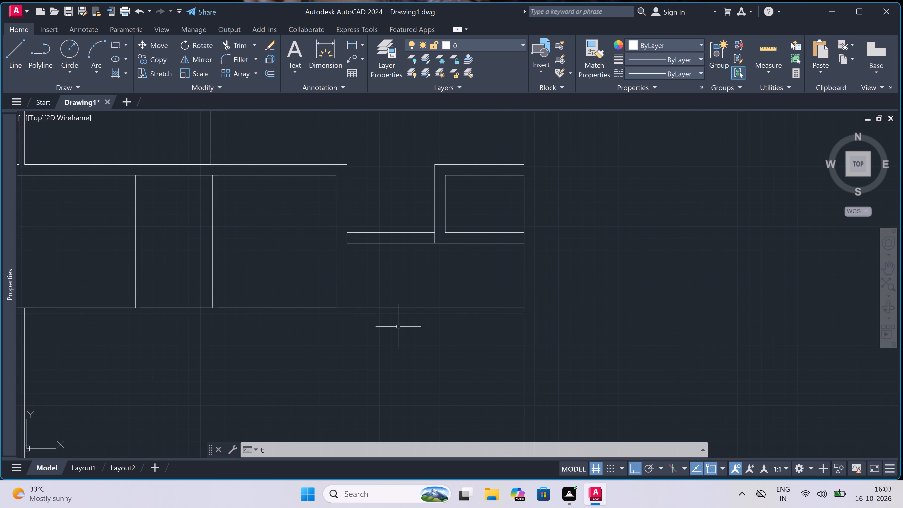
{"action": "key", "text": "r"}
{"action": "key", "text": "space"}
{"action": "left_click", "coordinate": [374, 298]}
{"action": "left_click", "coordinate": [366, 329]}
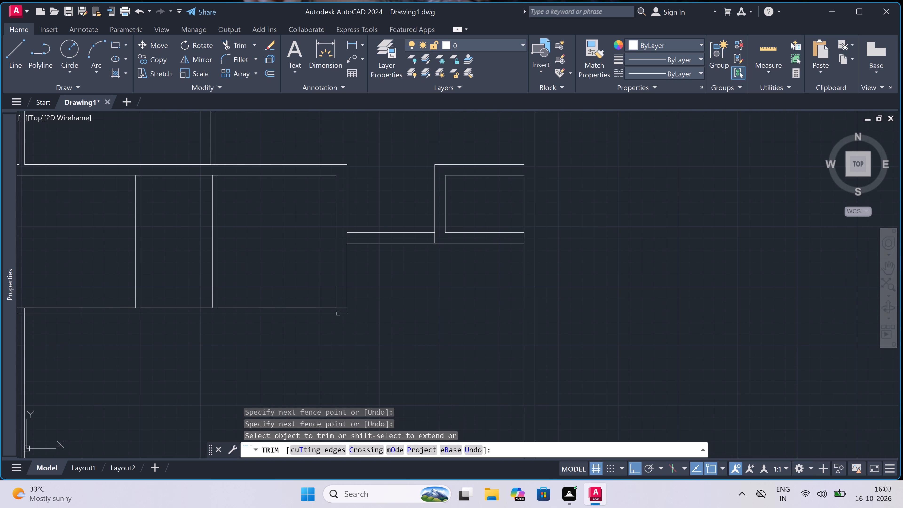
Trim the lower 4.5" wall's upper line between the vertical 9" wall's two lines to open up the corner.
{"action": "scroll", "coordinate": [338, 314], "scroll_direction": "up", "scroll_amount": 2}
{"action": "left_click", "coordinate": [345, 305]}
{"action": "left_click", "coordinate": [346, 293]}
{"action": "scroll", "coordinate": [346, 293], "scroll_direction": "down", "scroll_amount": 3}
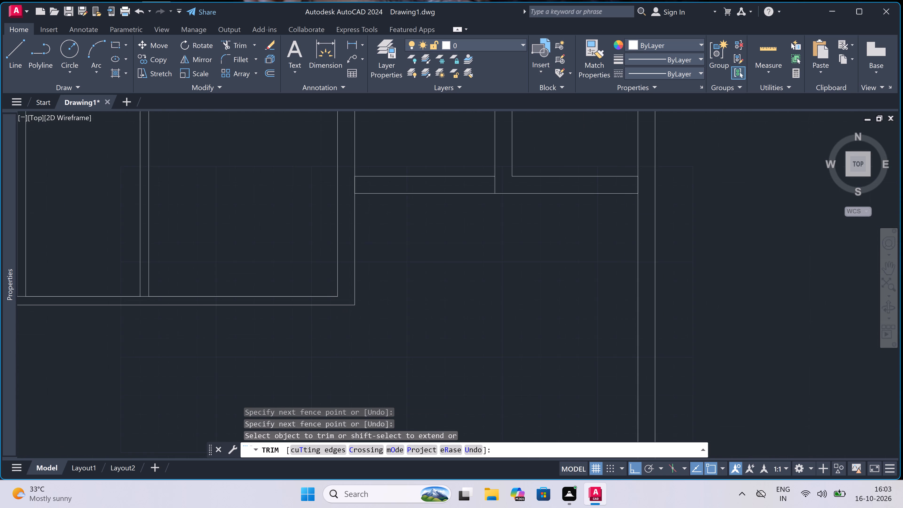
{"action": "scroll", "coordinate": [346, 293], "scroll_direction": "down", "scroll_amount": 1}
{"action": "scroll", "coordinate": [359, 294], "scroll_direction": "up", "scroll_amount": 1}
{"action": "key", "text": "Escape"}
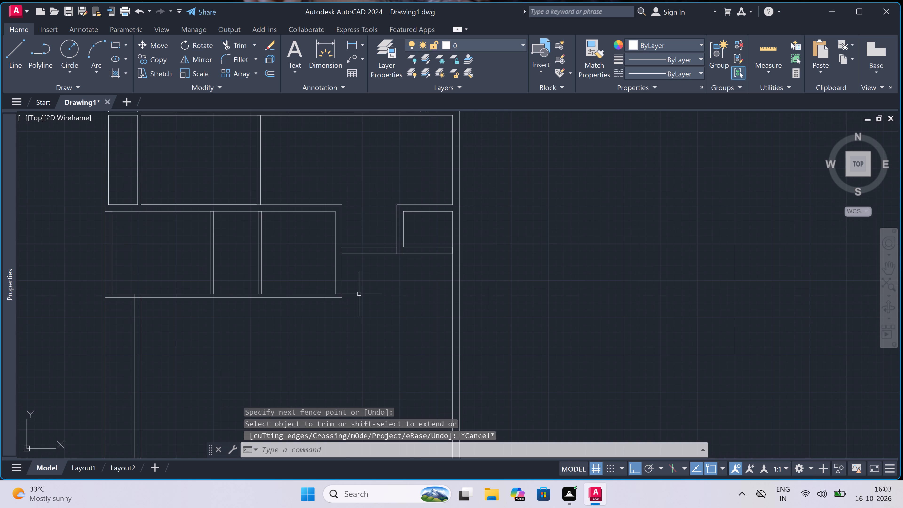
Trim the horizontal 9" wall's lower line between the left outer wall line and the left room's inner left line.
{"action": "scroll", "coordinate": [359, 294], "scroll_direction": "down", "scroll_amount": 2}
{"action": "scroll", "coordinate": [254, 309], "scroll_direction": "up", "scroll_amount": 2}
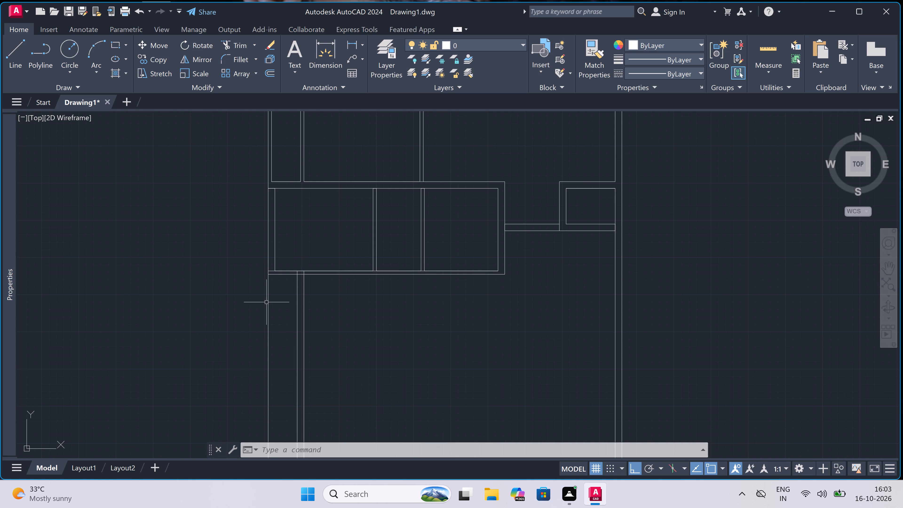
{"action": "key", "text": "space"}
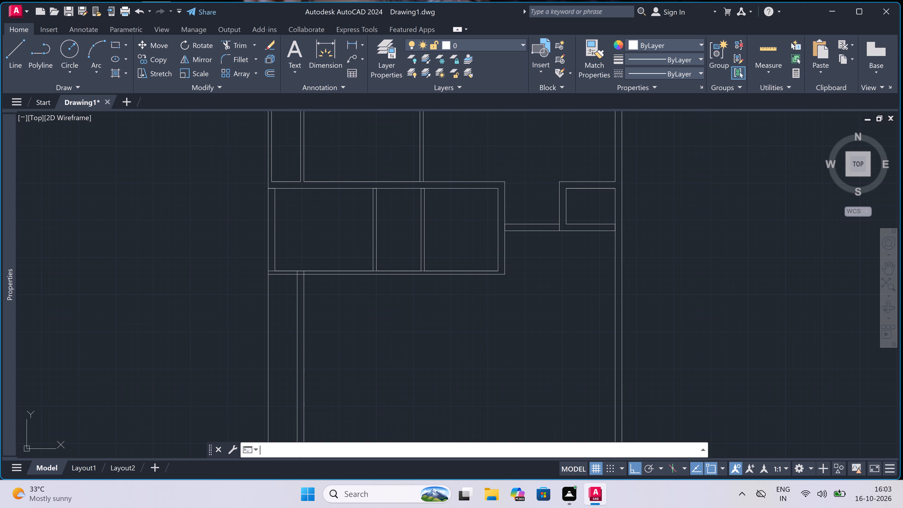
{"action": "scroll", "coordinate": [274, 190], "scroll_direction": "up", "scroll_amount": 2}
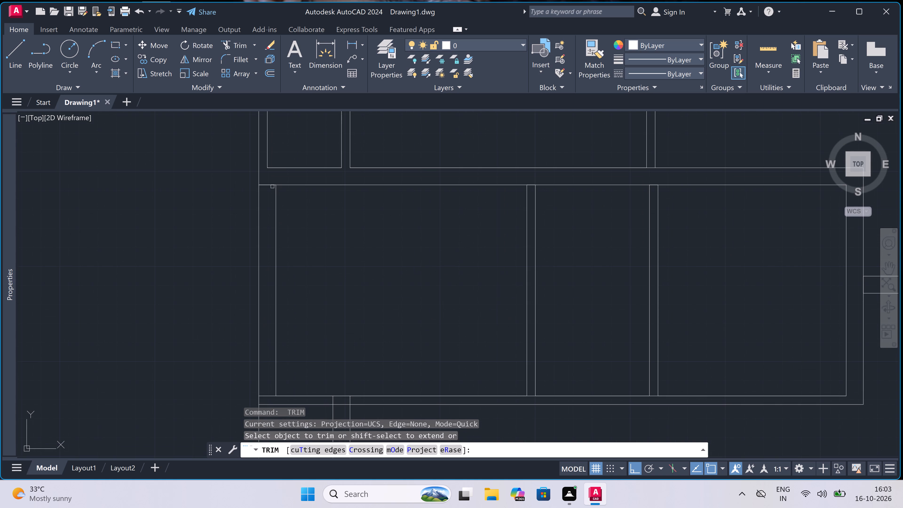
{"action": "double_click", "coordinate": [272, 186]}
{"action": "double_click", "coordinate": [272, 185]}
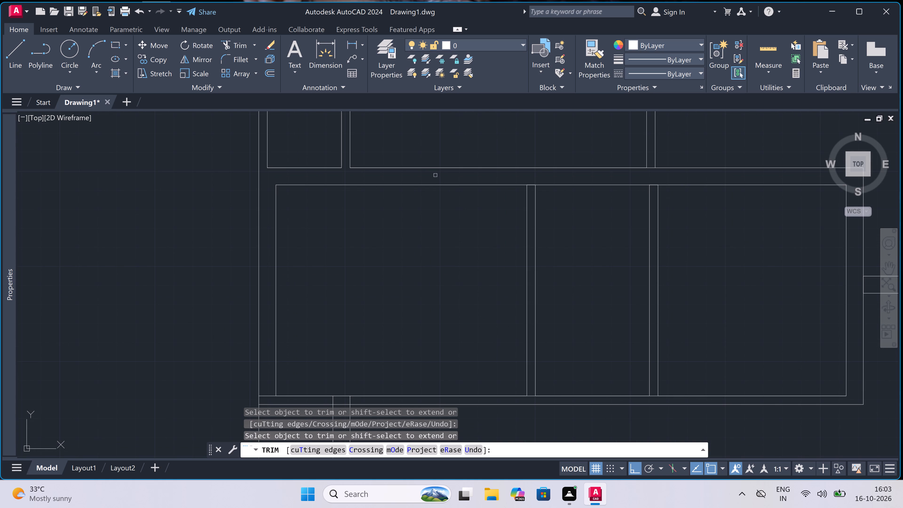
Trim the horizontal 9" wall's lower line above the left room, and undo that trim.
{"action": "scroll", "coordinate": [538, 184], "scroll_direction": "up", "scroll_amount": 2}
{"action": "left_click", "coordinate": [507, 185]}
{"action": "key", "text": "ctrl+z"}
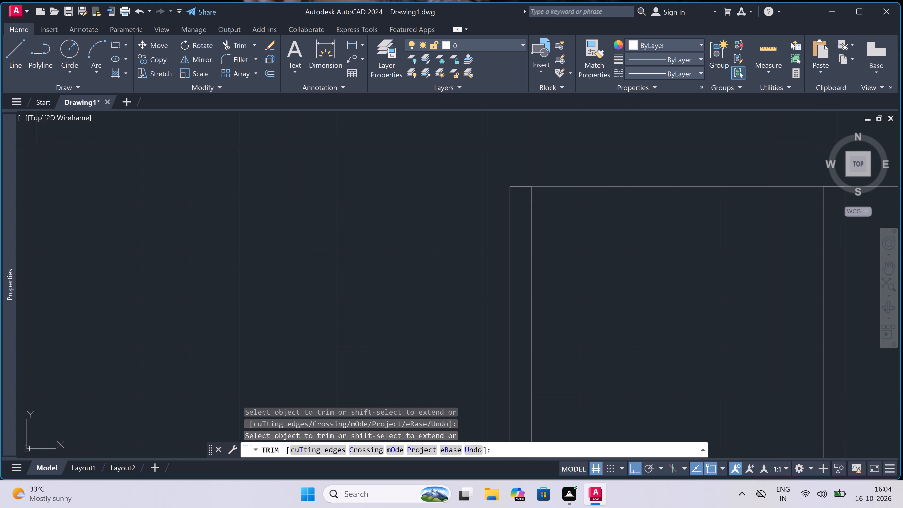
Trim the horizontal 9" wall's lower line across the tops of the two 4.5" partitions between the three rooms below it.
{"action": "scroll", "coordinate": [526, 187], "scroll_direction": "up", "scroll_amount": 3}
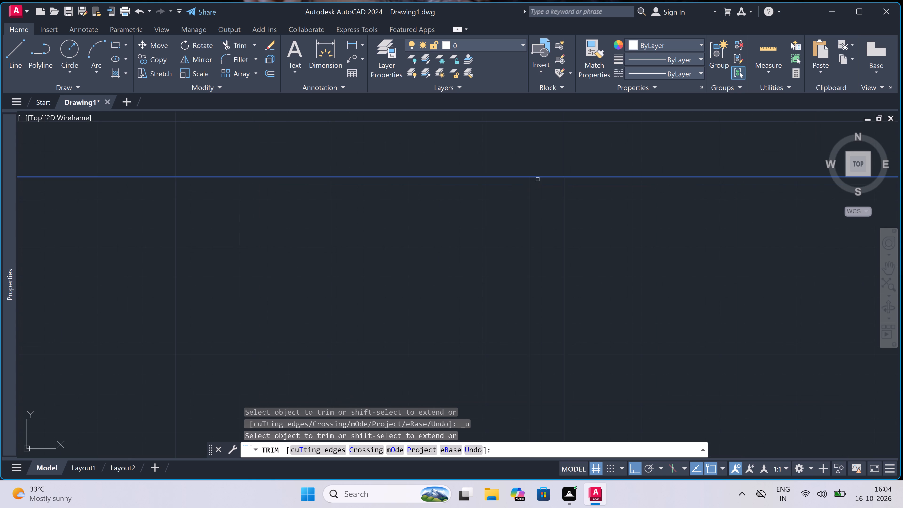
{"action": "left_click", "coordinate": [538, 179]}
{"action": "left_click", "coordinate": [538, 170]}
{"action": "scroll", "coordinate": [381, 185], "scroll_direction": "down", "scroll_amount": 6}
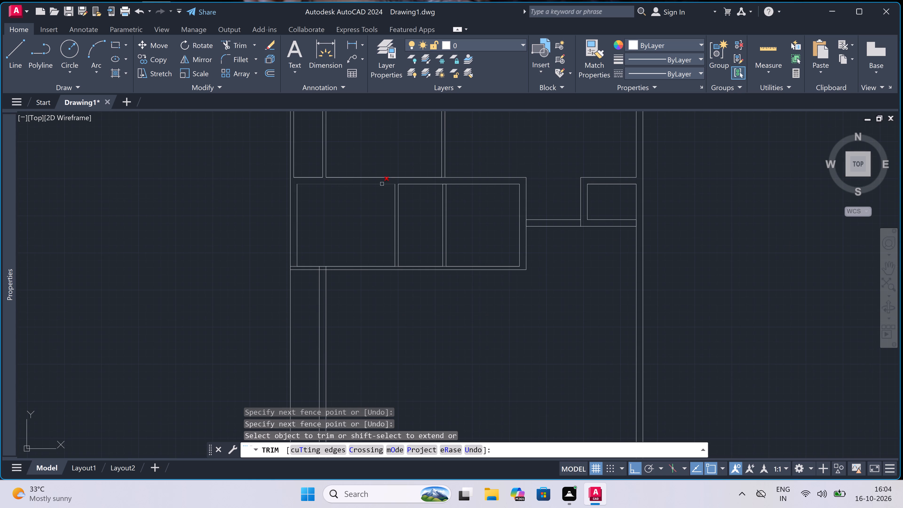
{"action": "scroll", "coordinate": [451, 182], "scroll_direction": "up", "scroll_amount": 3}
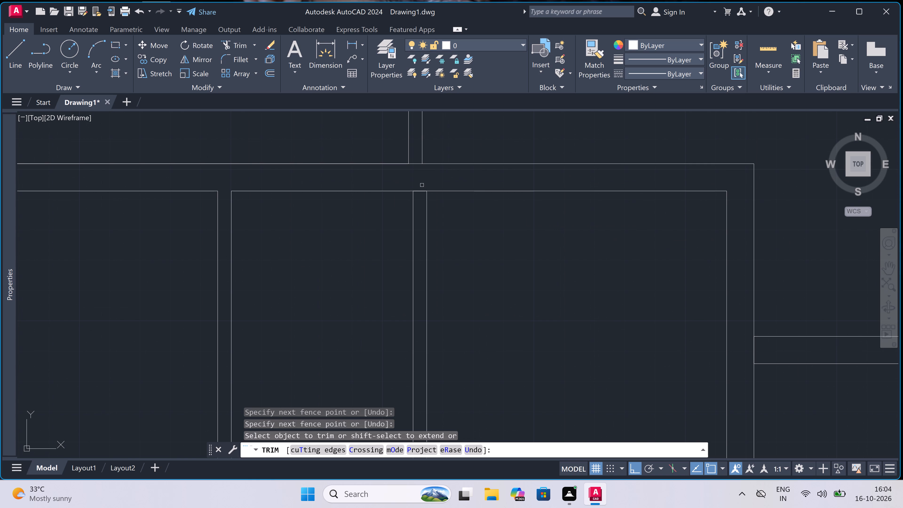
{"action": "scroll", "coordinate": [422, 185], "scroll_direction": "up", "scroll_amount": 2}
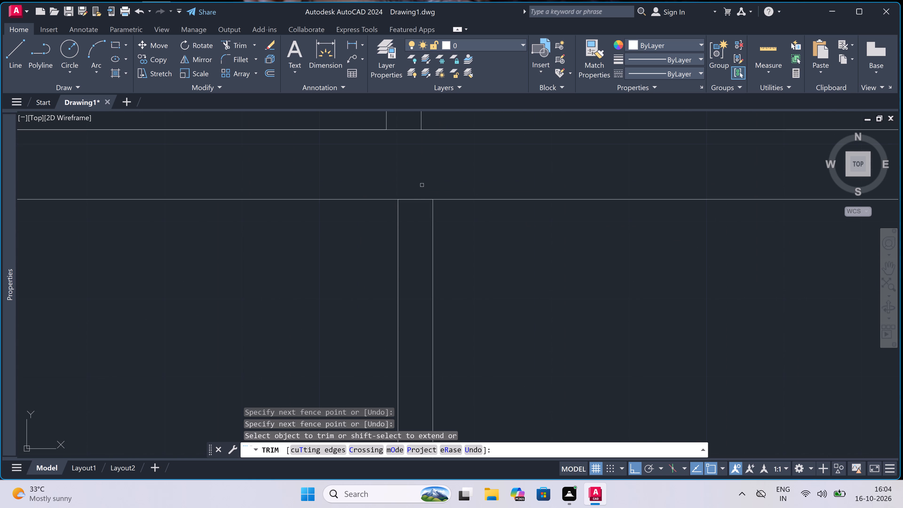
{"action": "left_click", "coordinate": [422, 185]}
{"action": "left_click", "coordinate": [411, 238]}
Trim the lower 4.5" wall's upper line between the left outer wall line and the left room's inner left line.
{"action": "scroll", "coordinate": [409, 213], "scroll_direction": "down", "scroll_amount": 5}
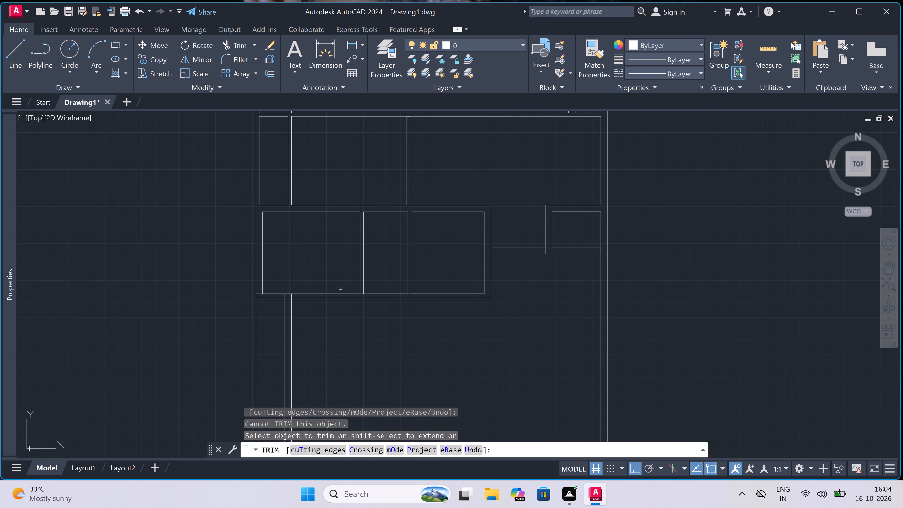
{"action": "scroll", "coordinate": [281, 303], "scroll_direction": "up", "scroll_amount": 3}
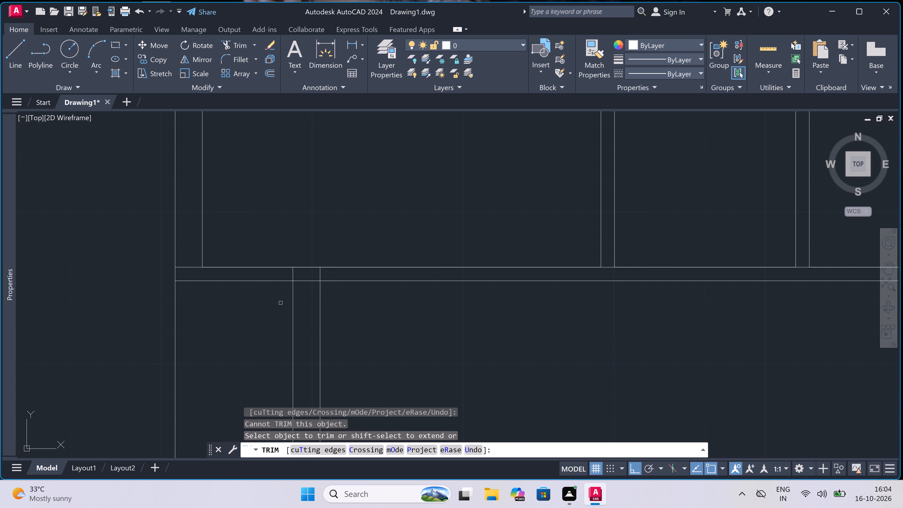
{"action": "left_click", "coordinate": [190, 273]}
{"action": "left_click", "coordinate": [189, 263]}
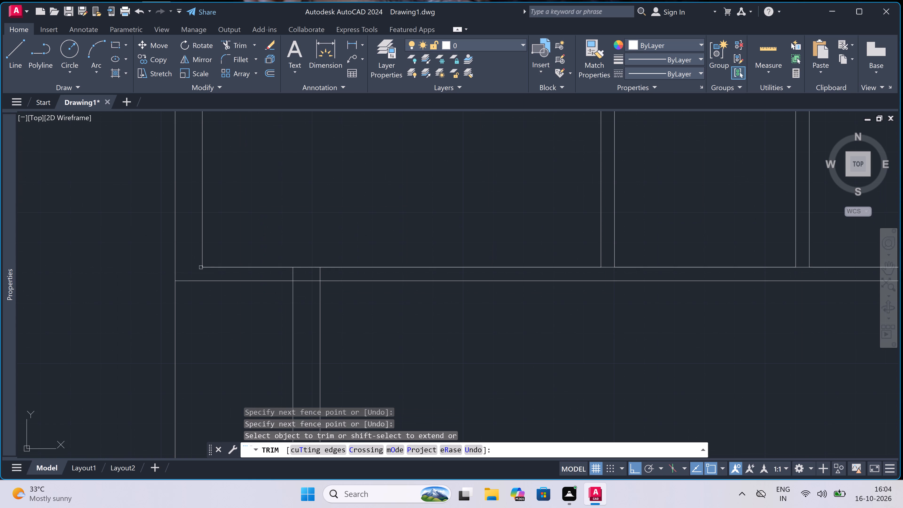
Trim the lower vertical 9" wall's line ends inside the 4.5" wall, and that wall's lower line between them, to open the junction.
{"action": "left_click", "coordinate": [287, 274]}
{"action": "triple_click", "coordinate": [304, 274]}
{"action": "left_click", "coordinate": [304, 274]}
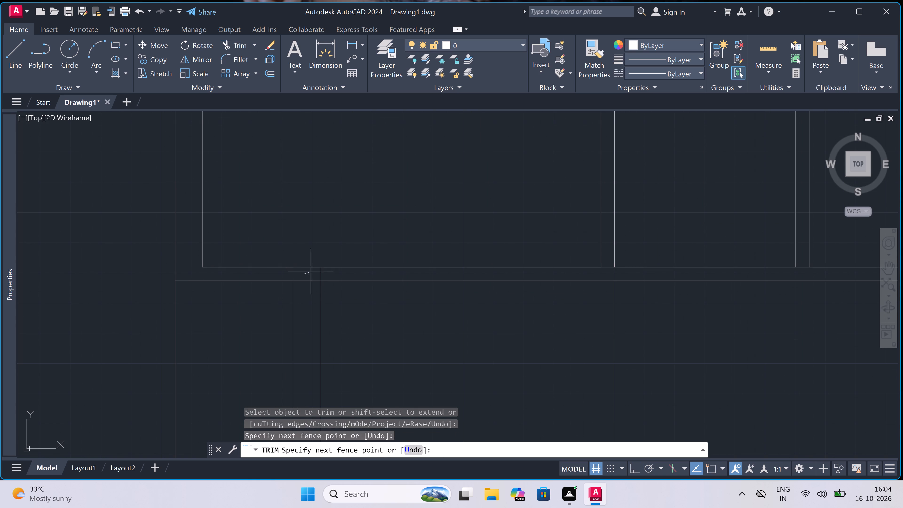
{"action": "double_click", "coordinate": [324, 273]}
{"action": "double_click", "coordinate": [318, 274]}
{"action": "left_click", "coordinate": [313, 294]}
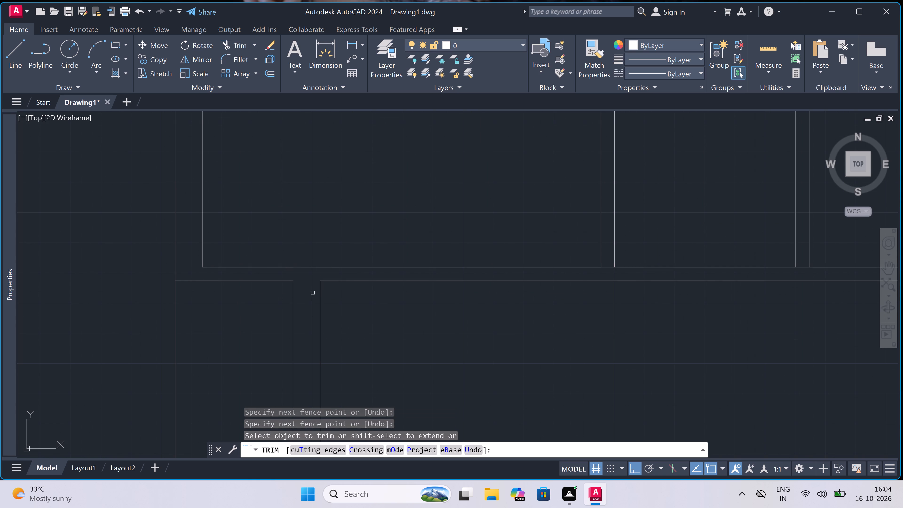
Remove the left line of the vertical 9" wall below the 4.5" wall with the Trim command.
{"action": "scroll", "coordinate": [313, 287], "scroll_direction": "down", "scroll_amount": 5}
{"action": "scroll", "coordinate": [311, 297], "scroll_direction": "up", "scroll_amount": 3}
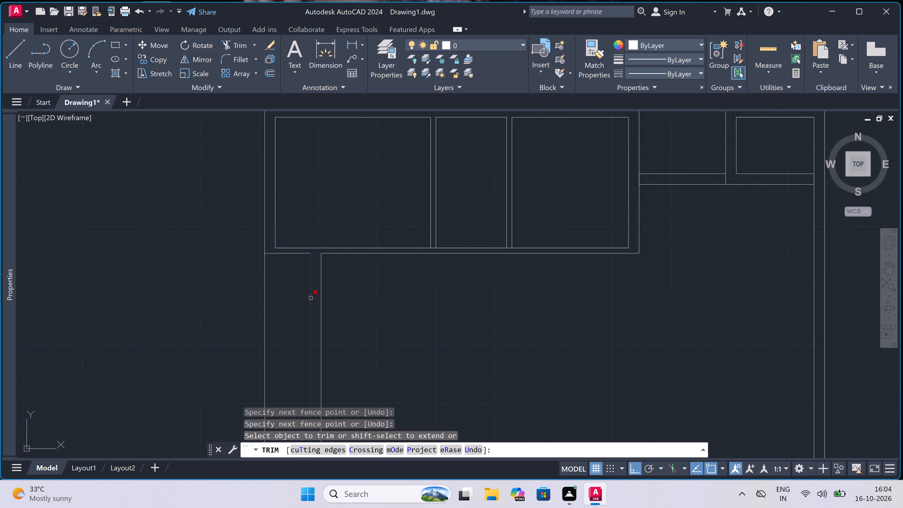
{"action": "left_click", "coordinate": [309, 293]}
{"action": "scroll", "coordinate": [307, 266], "scroll_direction": "up", "scroll_amount": 3}
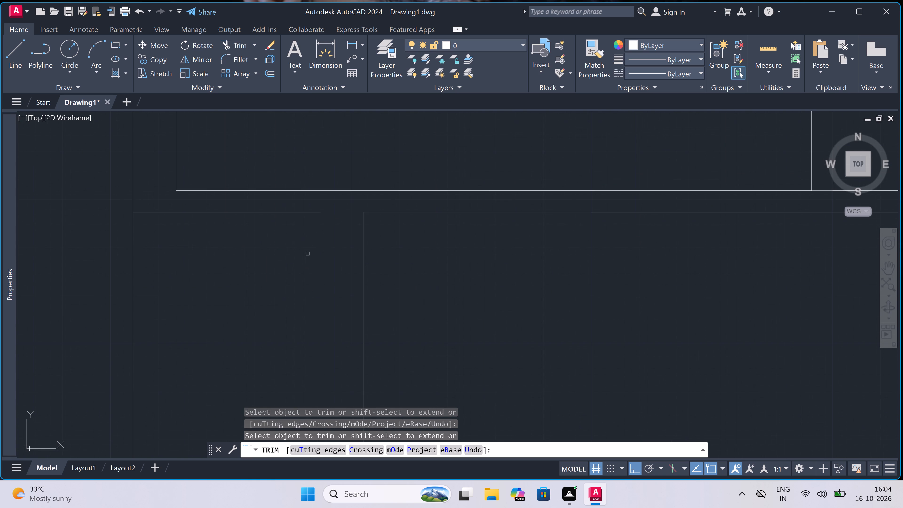
{"action": "key", "text": "Escape"}
Draw a line 4.5" left from the top of the lower vertical wall's remaining line, continuing down to form that wall's new left line.
{"action": "key", "text": "l"}
{"action": "key", "text": "space"}
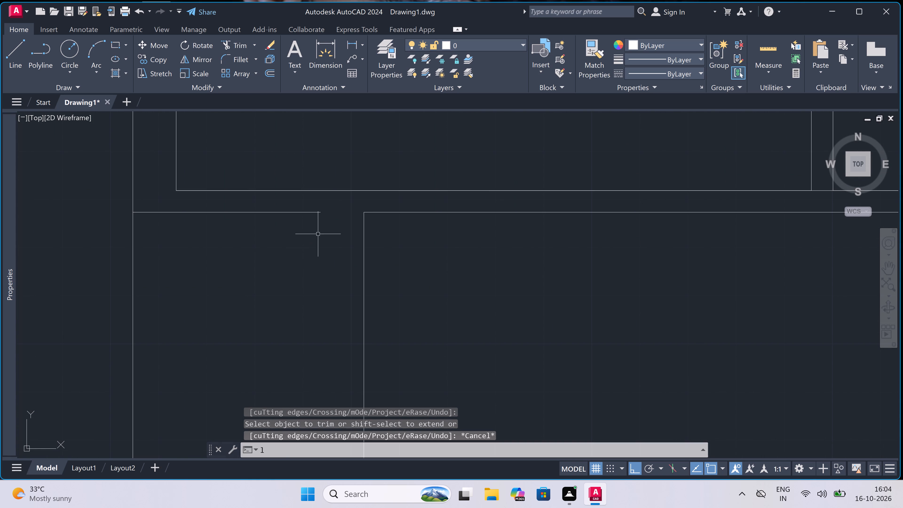
{"action": "scroll", "coordinate": [343, 221], "scroll_direction": "up", "scroll_amount": 2}
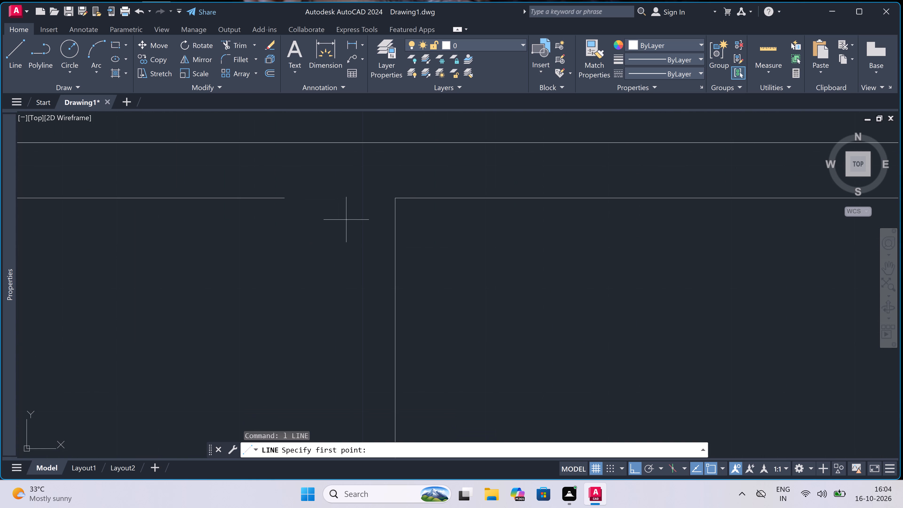
{"action": "double_click", "coordinate": [392, 198]}
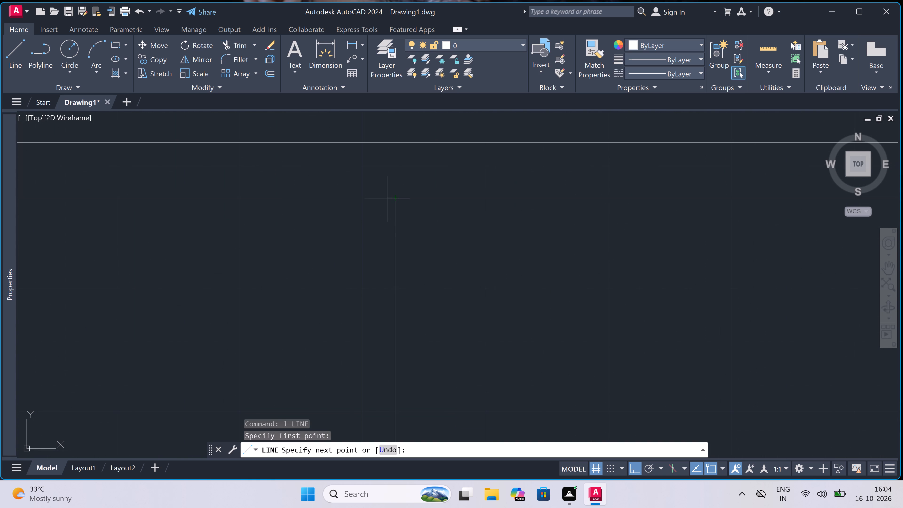
{"action": "type", "text": "4.5\""}
{"action": "key", "text": "space"}
{"action": "scroll", "coordinate": [322, 214], "scroll_direction": "down", "scroll_amount": 7}
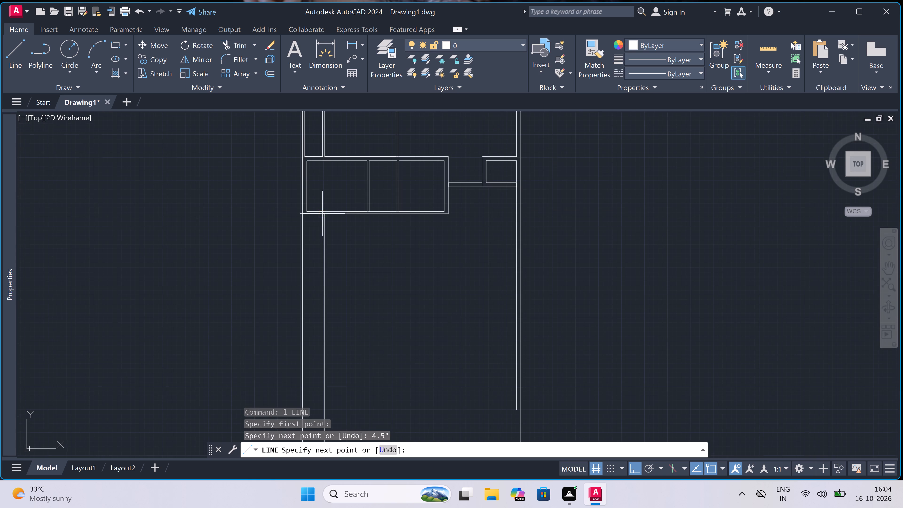
{"action": "scroll", "coordinate": [325, 389], "scroll_direction": "up", "scroll_amount": 5}
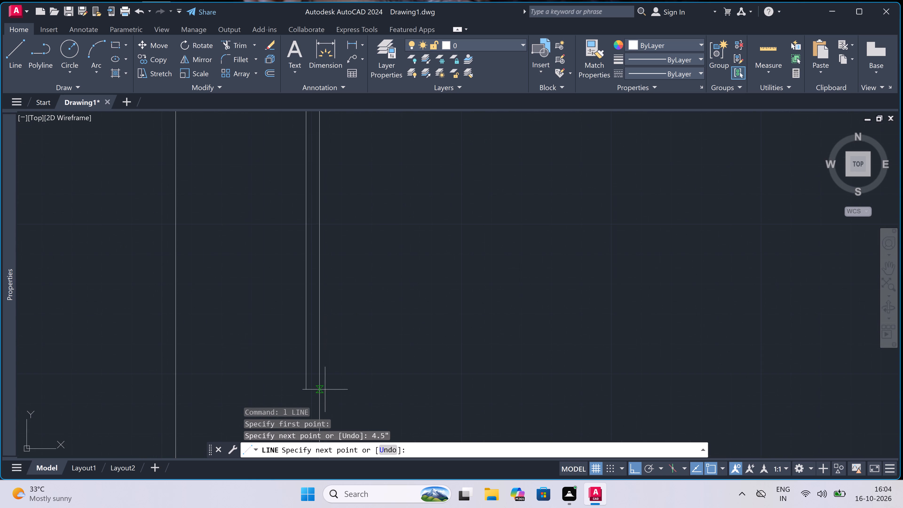
{"action": "scroll", "coordinate": [306, 373], "scroll_direction": "up", "scroll_amount": 2}
{"action": "left_click", "coordinate": [305, 373]}
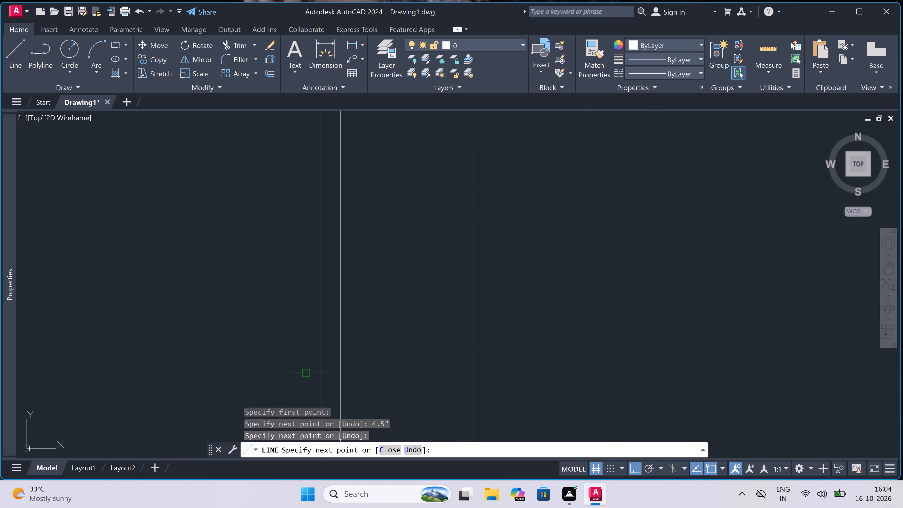
{"action": "key", "text": "Escape"}
Draw a line 4.5" inward from the left outer wall line at the lower 4.5" wall's underside, continuing down about 35'-6".
{"action": "scroll", "coordinate": [305, 373], "scroll_direction": "down", "scroll_amount": 8}
{"action": "key", "text": "space"}
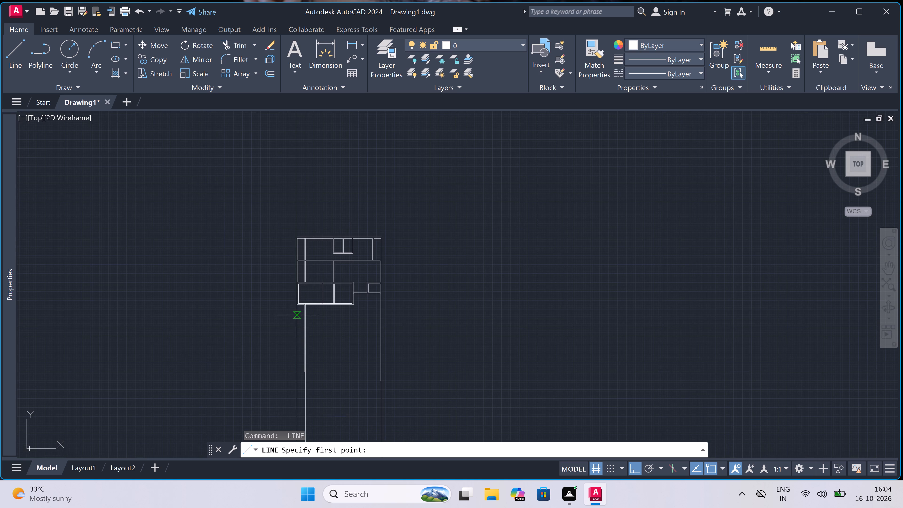
{"action": "scroll", "coordinate": [296, 306], "scroll_direction": "up", "scroll_amount": 7}
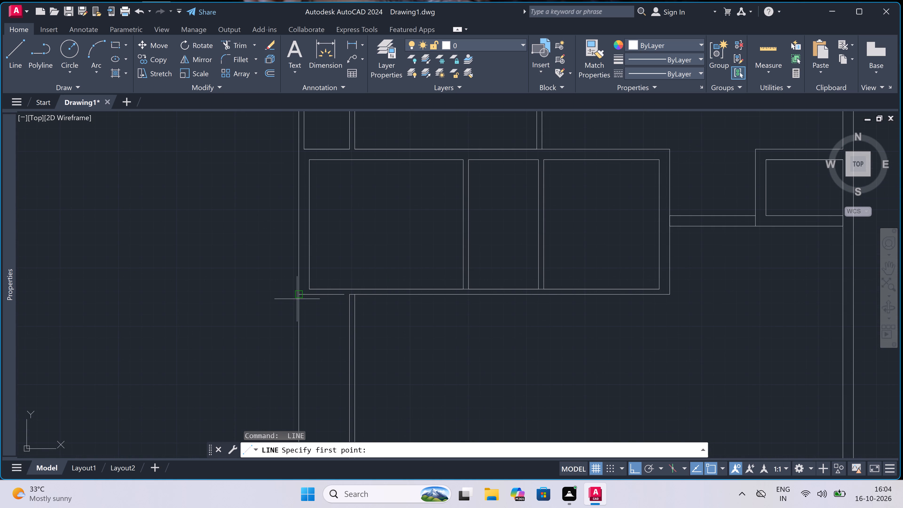
{"action": "left_click", "coordinate": [302, 284]}
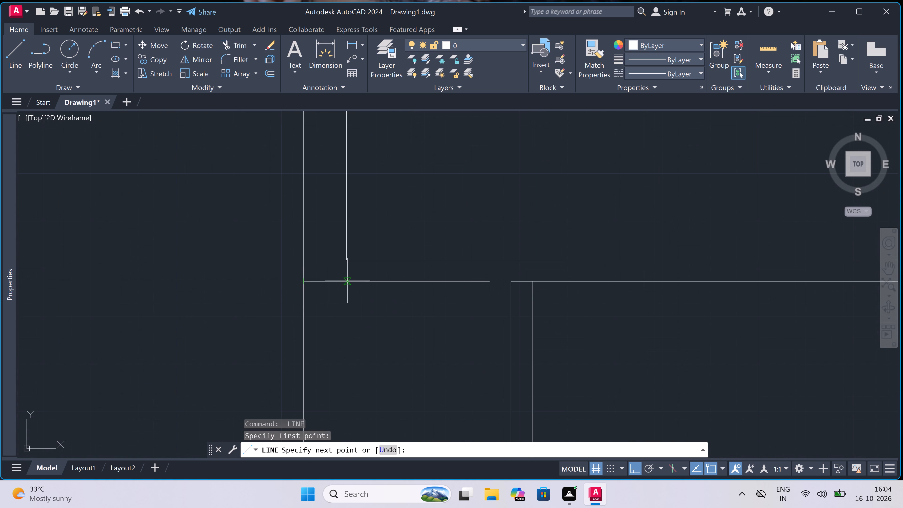
{"action": "type", "text": "4.5\""}
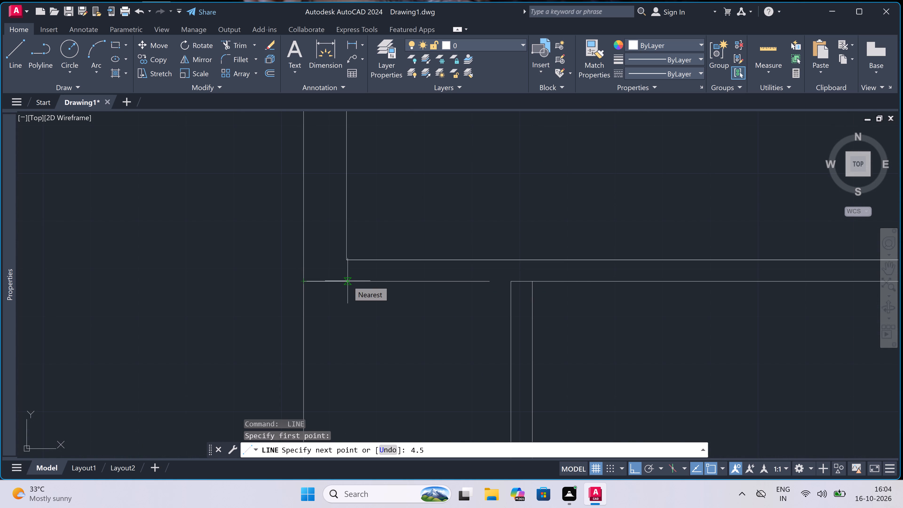
{"action": "key", "text": "space"}
{"action": "scroll", "coordinate": [347, 280], "scroll_direction": "down", "scroll_amount": 5}
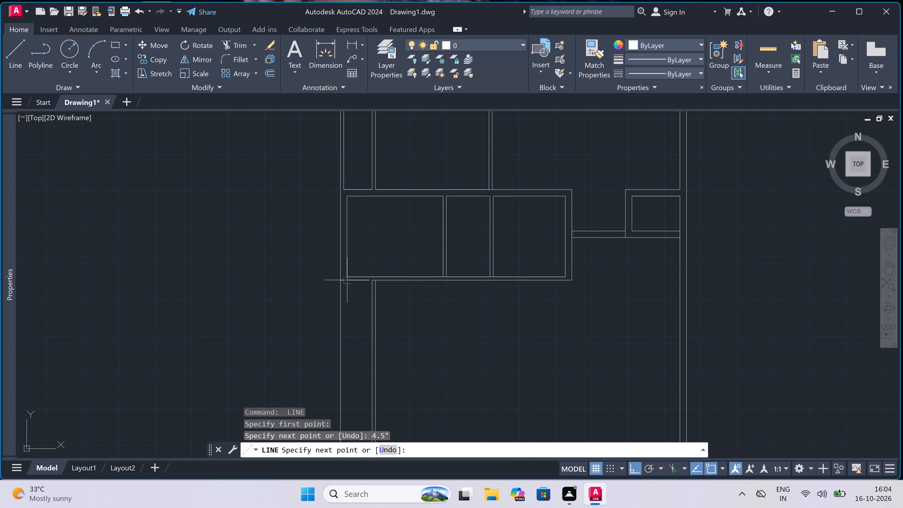
{"action": "scroll", "coordinate": [351, 280], "scroll_direction": "down", "scroll_amount": 1}
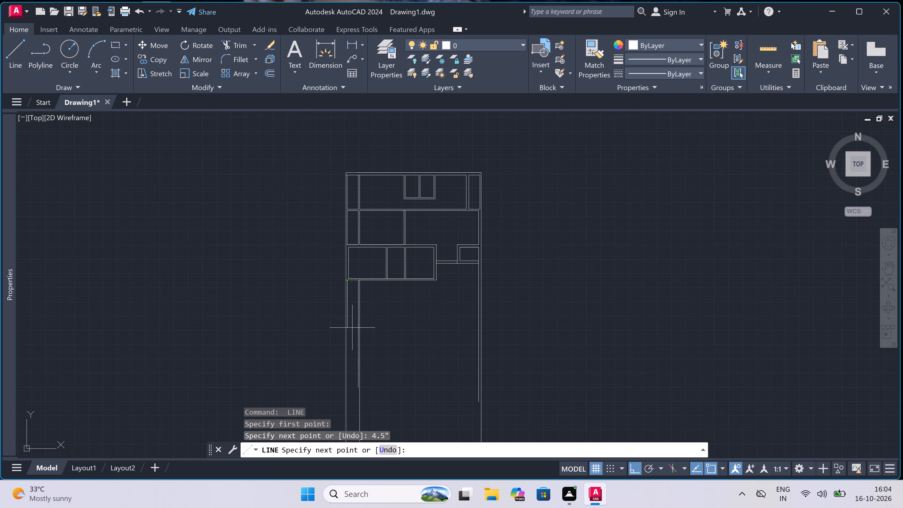
{"action": "scroll", "coordinate": [344, 410], "scroll_direction": "up", "scroll_amount": 5}
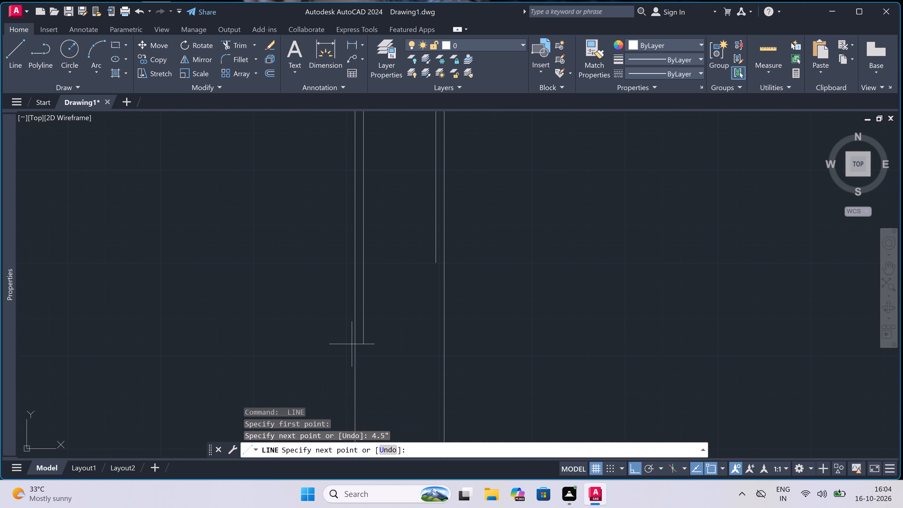
{"action": "scroll", "coordinate": [354, 334], "scroll_direction": "up", "scroll_amount": 3}
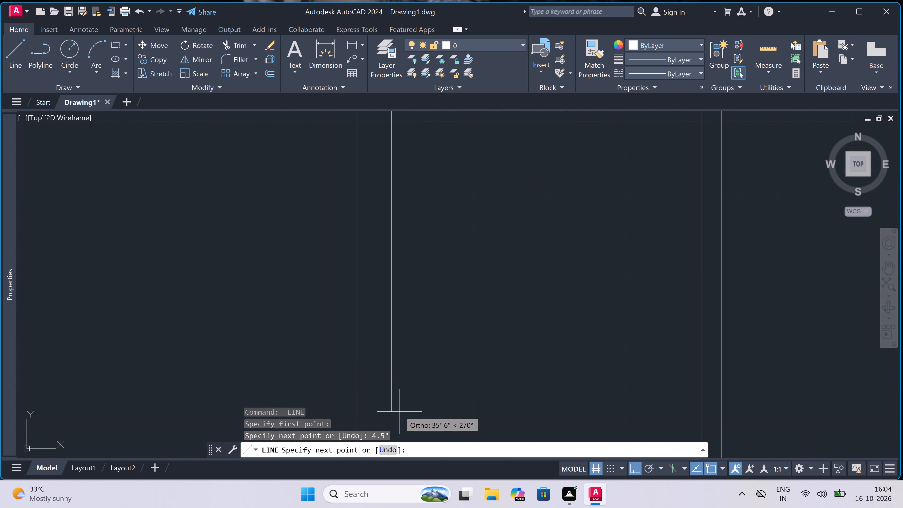
{"action": "left_click", "coordinate": [399, 411]}
{"action": "key", "text": "Escape"}
Extend the horizontal 4.5" wall's lower line across the gap to the left line of the vertical 4.5" wall below it.
{"action": "scroll", "coordinate": [351, 299], "scroll_direction": "down", "scroll_amount": 6}
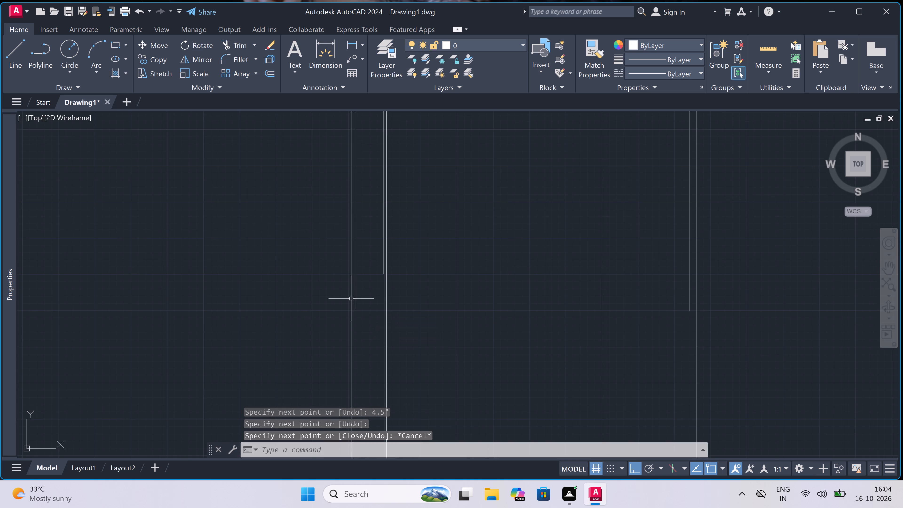
{"action": "scroll", "coordinate": [351, 298], "scroll_direction": "down", "scroll_amount": 2}
{"action": "scroll", "coordinate": [349, 211], "scroll_direction": "up", "scroll_amount": 3}
{"action": "scroll", "coordinate": [349, 211], "scroll_direction": "down", "scroll_amount": 3}
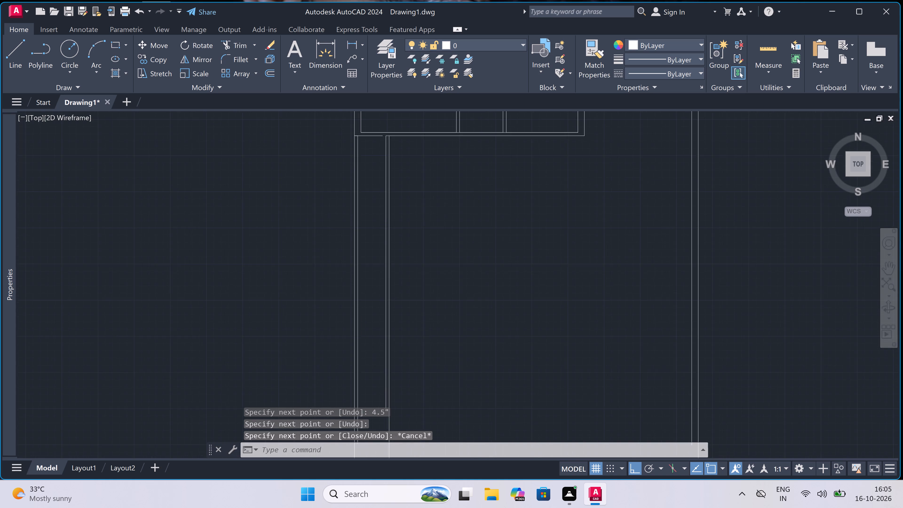
{"action": "scroll", "coordinate": [353, 187], "scroll_direction": "up", "scroll_amount": 4}
{"action": "scroll", "coordinate": [353, 187], "scroll_direction": "down", "scroll_amount": 3}
{"action": "scroll", "coordinate": [363, 169], "scroll_direction": "up", "scroll_amount": 4}
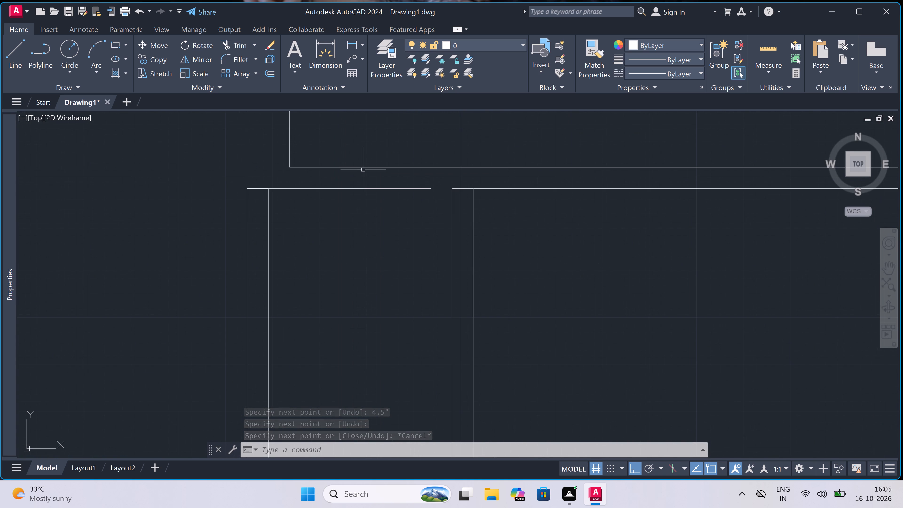
{"action": "key", "text": "e"}
{"action": "key", "text": "x"}
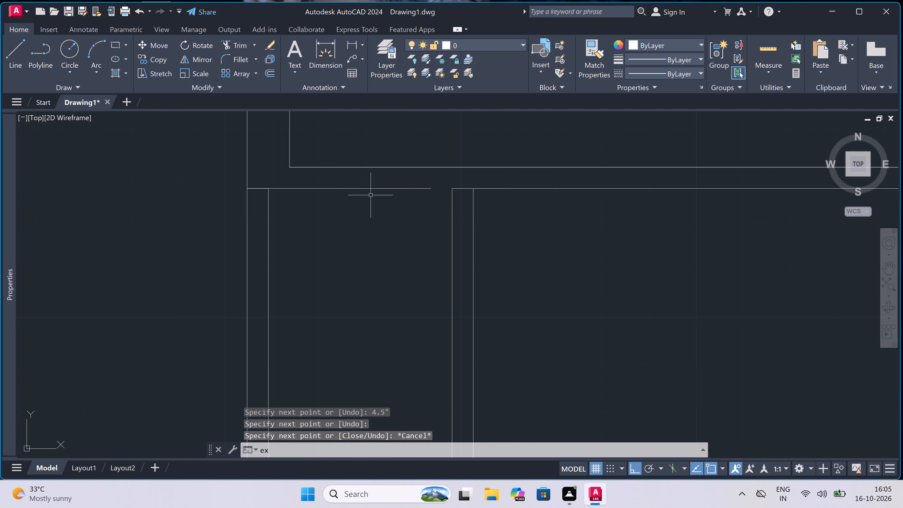
{"action": "key", "text": "space"}
{"action": "double_click", "coordinate": [379, 191]}
{"action": "double_click", "coordinate": [396, 181]}
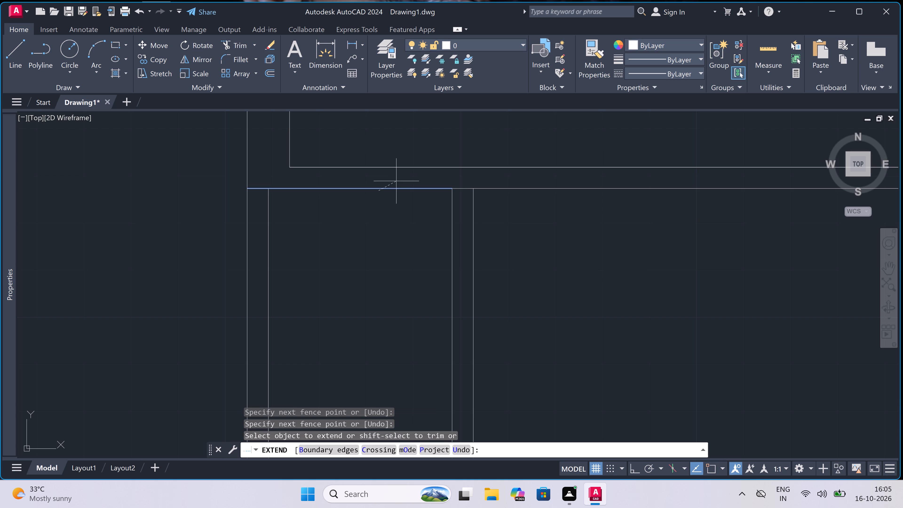
{"action": "key", "text": "Escape"}
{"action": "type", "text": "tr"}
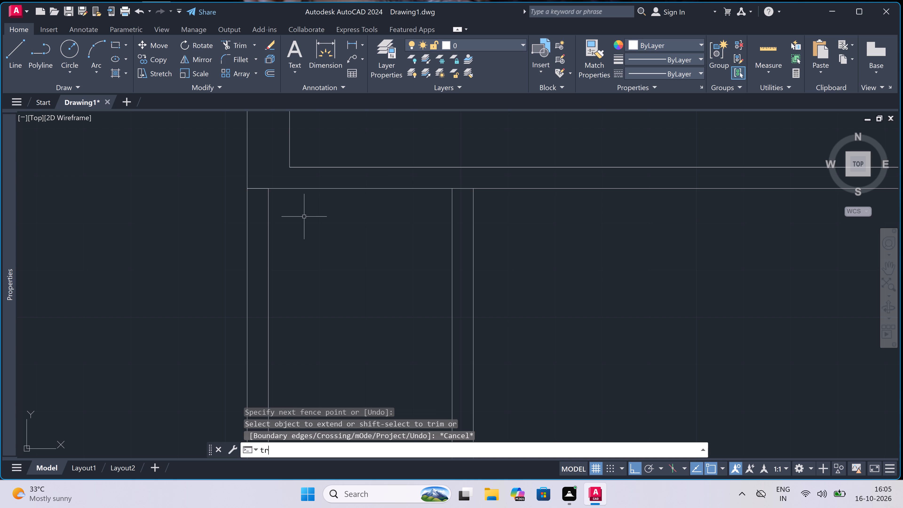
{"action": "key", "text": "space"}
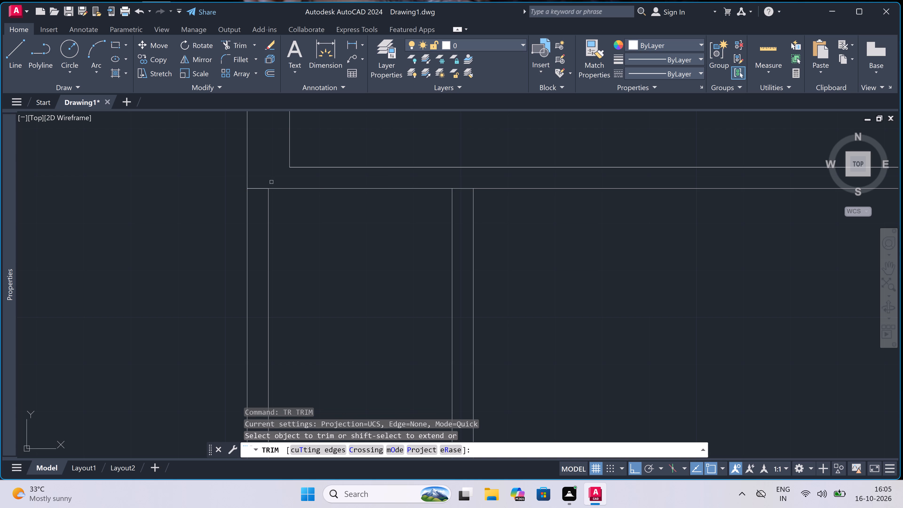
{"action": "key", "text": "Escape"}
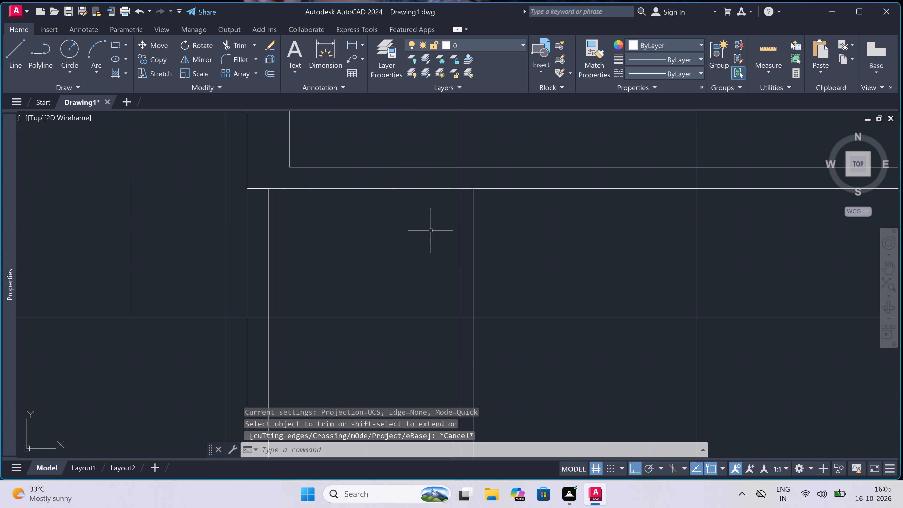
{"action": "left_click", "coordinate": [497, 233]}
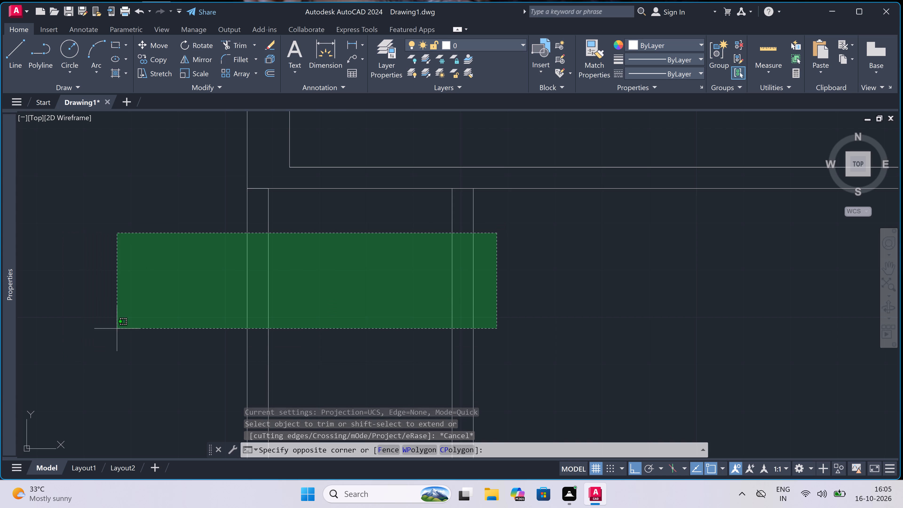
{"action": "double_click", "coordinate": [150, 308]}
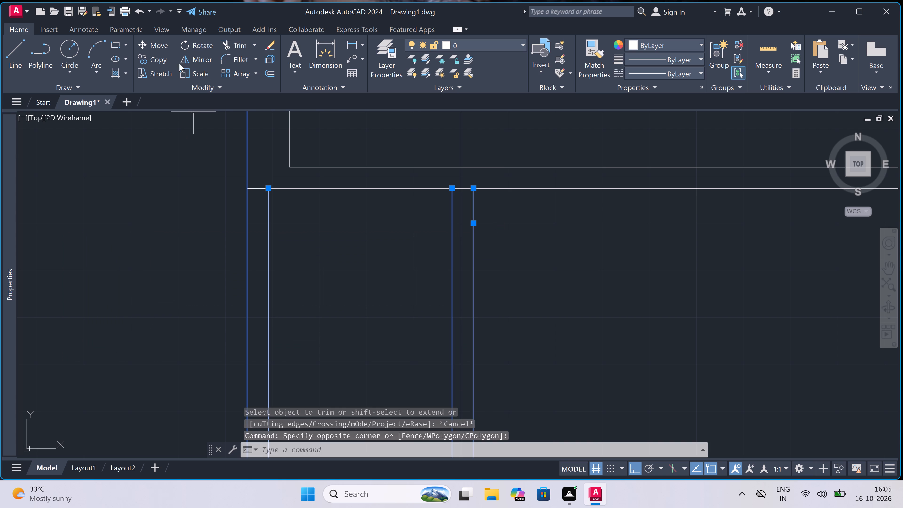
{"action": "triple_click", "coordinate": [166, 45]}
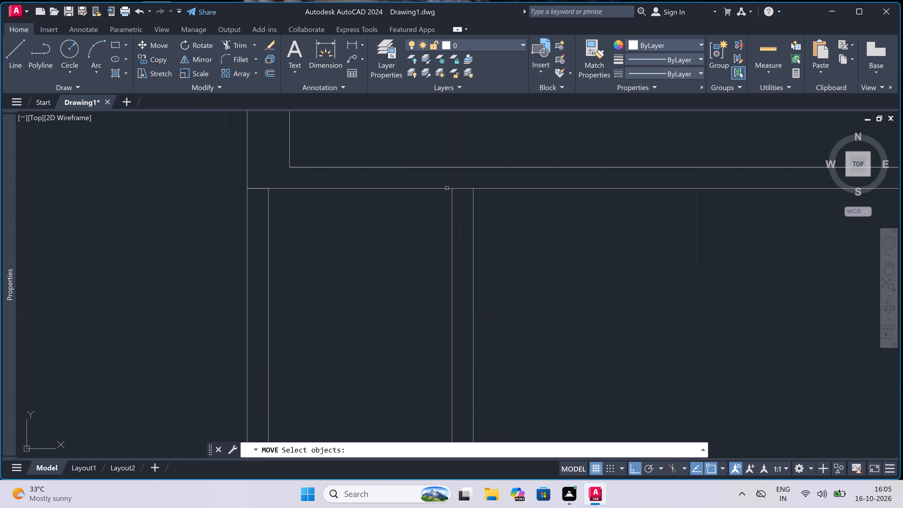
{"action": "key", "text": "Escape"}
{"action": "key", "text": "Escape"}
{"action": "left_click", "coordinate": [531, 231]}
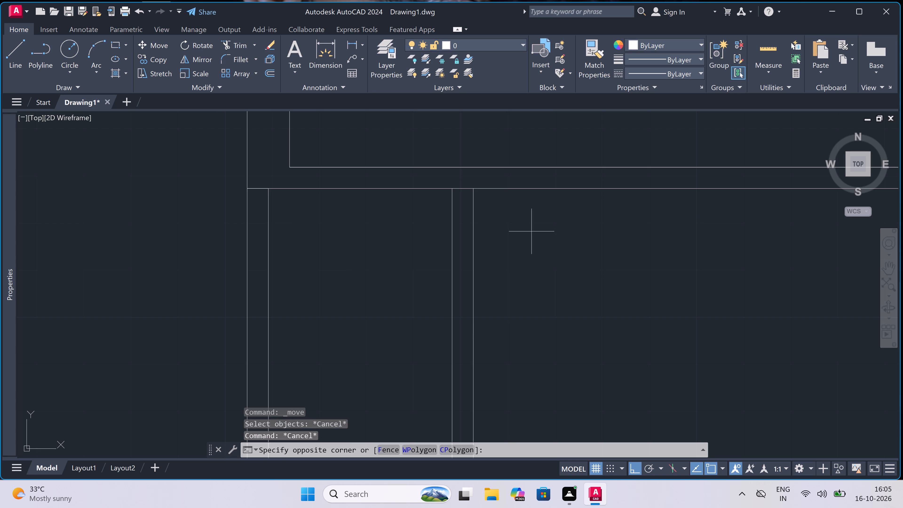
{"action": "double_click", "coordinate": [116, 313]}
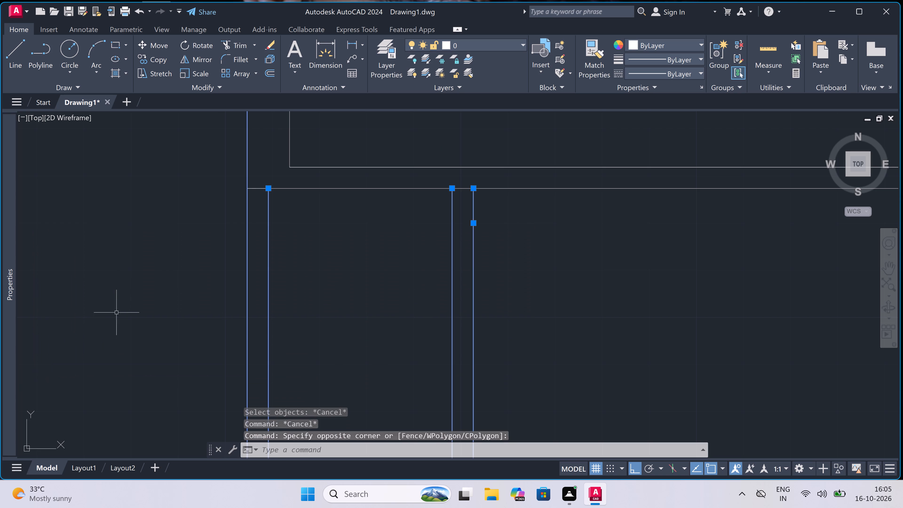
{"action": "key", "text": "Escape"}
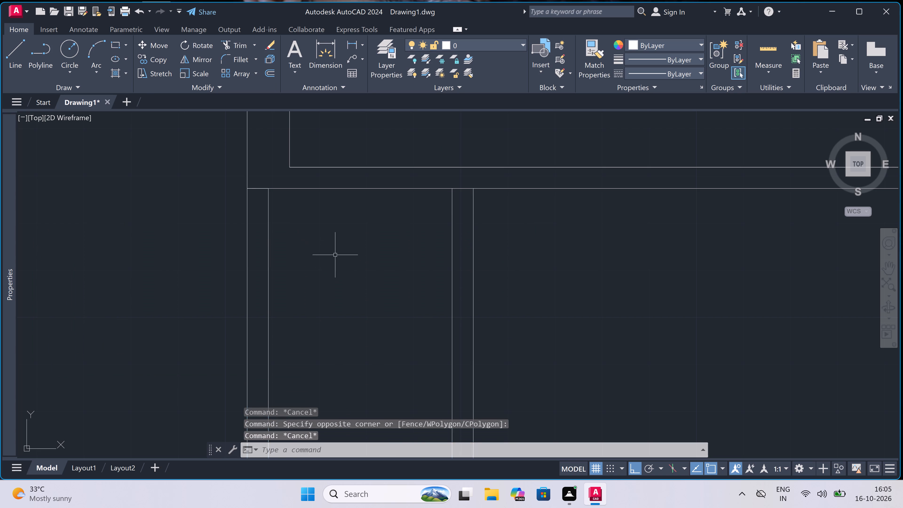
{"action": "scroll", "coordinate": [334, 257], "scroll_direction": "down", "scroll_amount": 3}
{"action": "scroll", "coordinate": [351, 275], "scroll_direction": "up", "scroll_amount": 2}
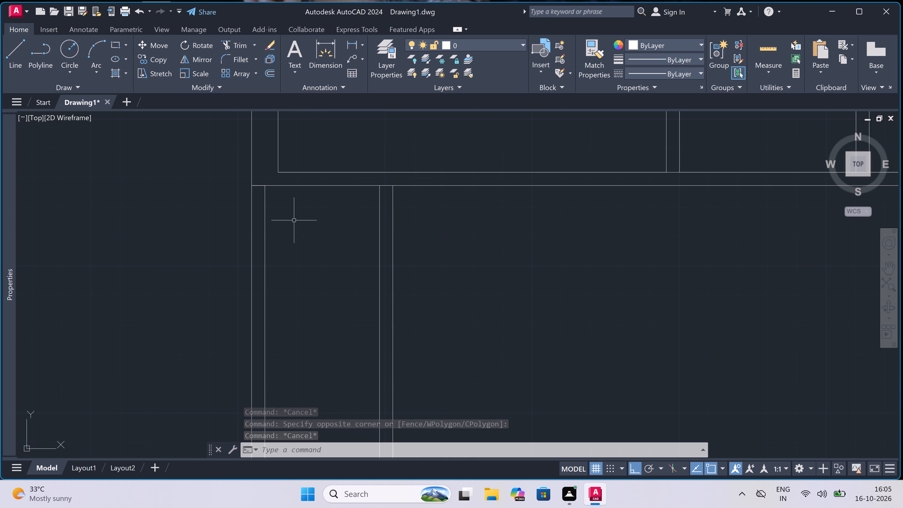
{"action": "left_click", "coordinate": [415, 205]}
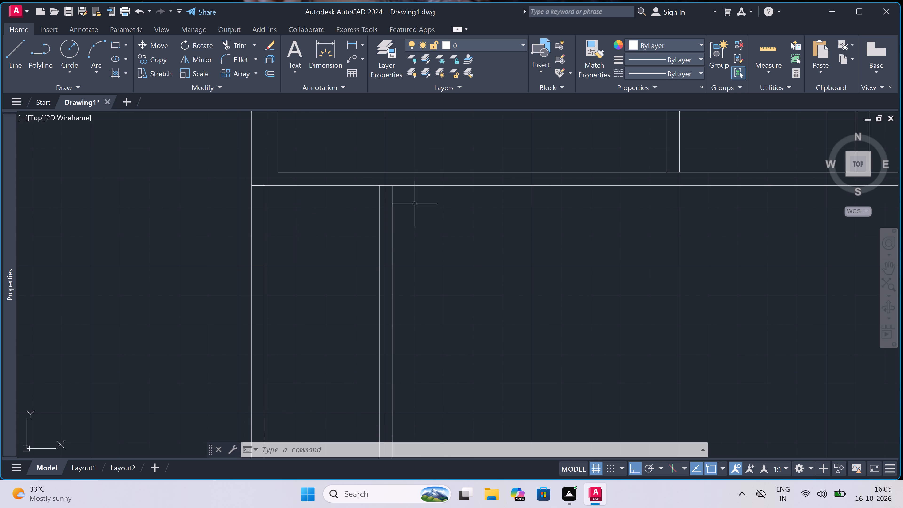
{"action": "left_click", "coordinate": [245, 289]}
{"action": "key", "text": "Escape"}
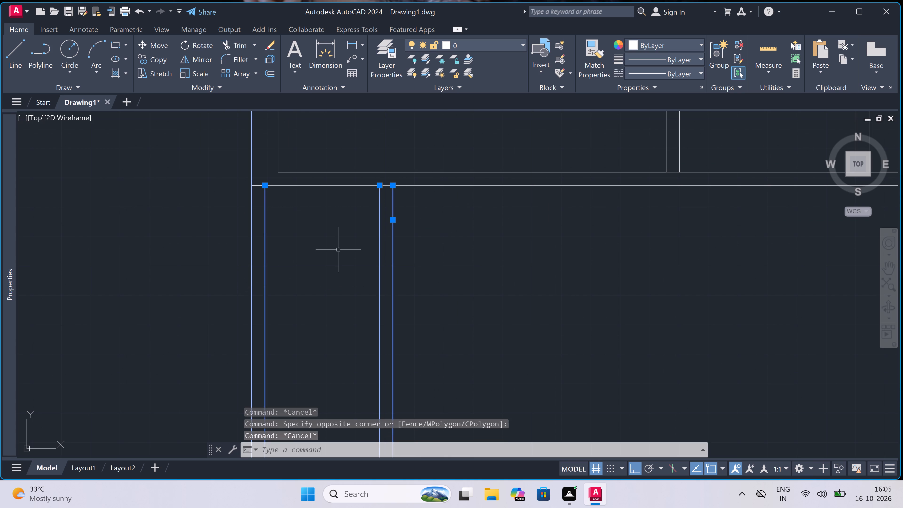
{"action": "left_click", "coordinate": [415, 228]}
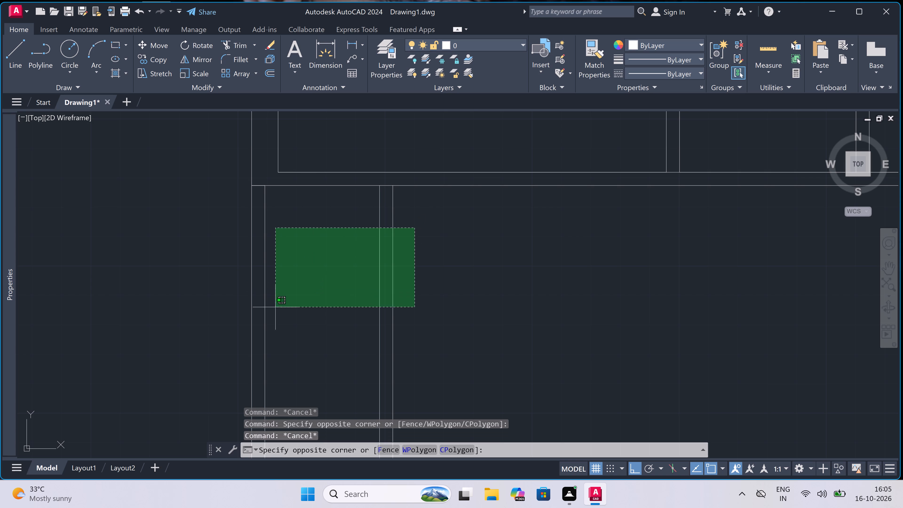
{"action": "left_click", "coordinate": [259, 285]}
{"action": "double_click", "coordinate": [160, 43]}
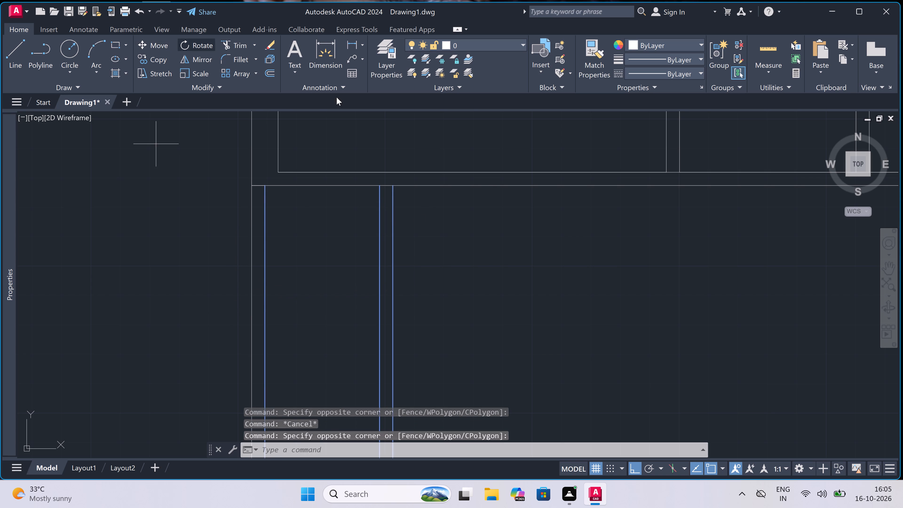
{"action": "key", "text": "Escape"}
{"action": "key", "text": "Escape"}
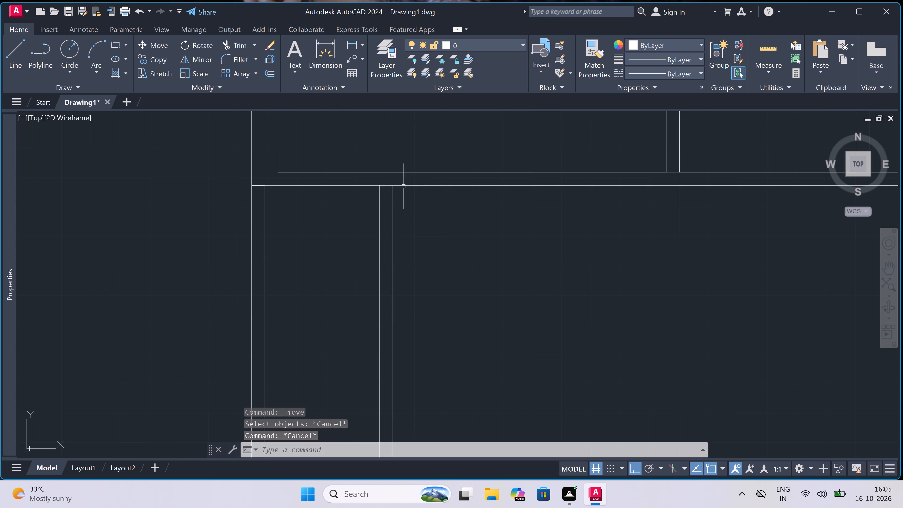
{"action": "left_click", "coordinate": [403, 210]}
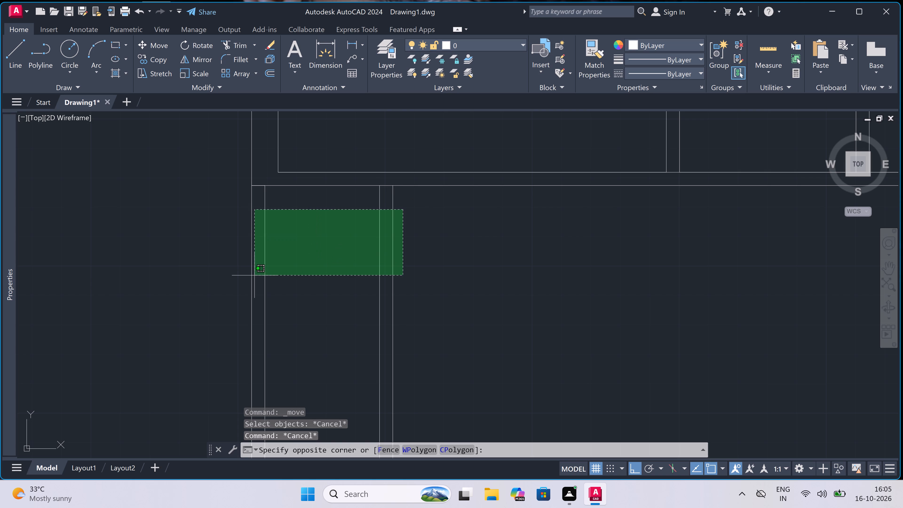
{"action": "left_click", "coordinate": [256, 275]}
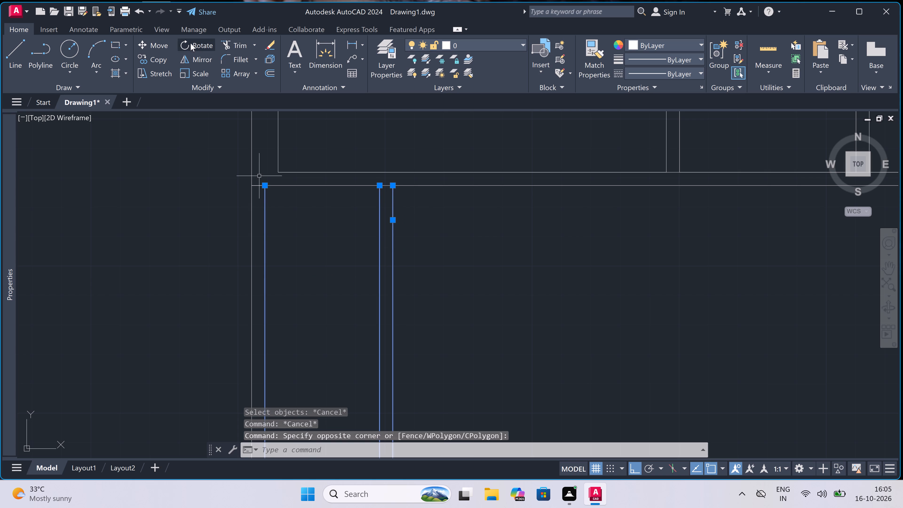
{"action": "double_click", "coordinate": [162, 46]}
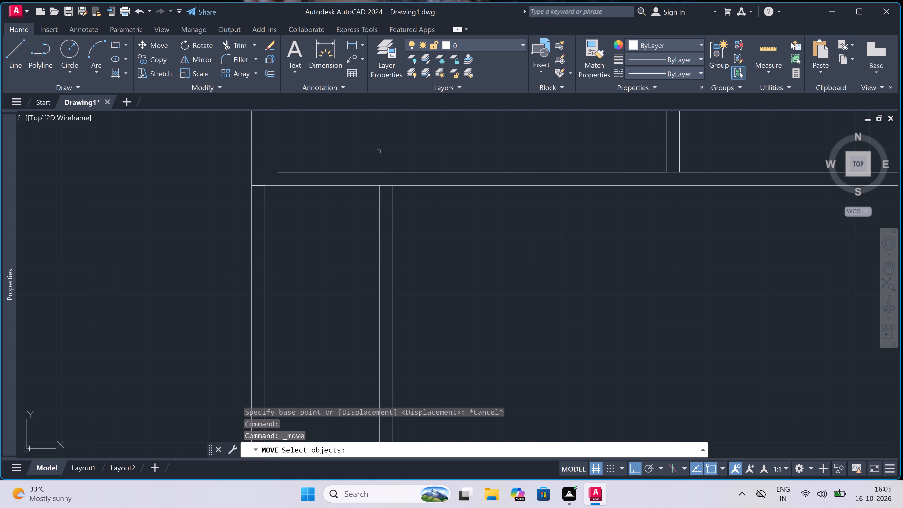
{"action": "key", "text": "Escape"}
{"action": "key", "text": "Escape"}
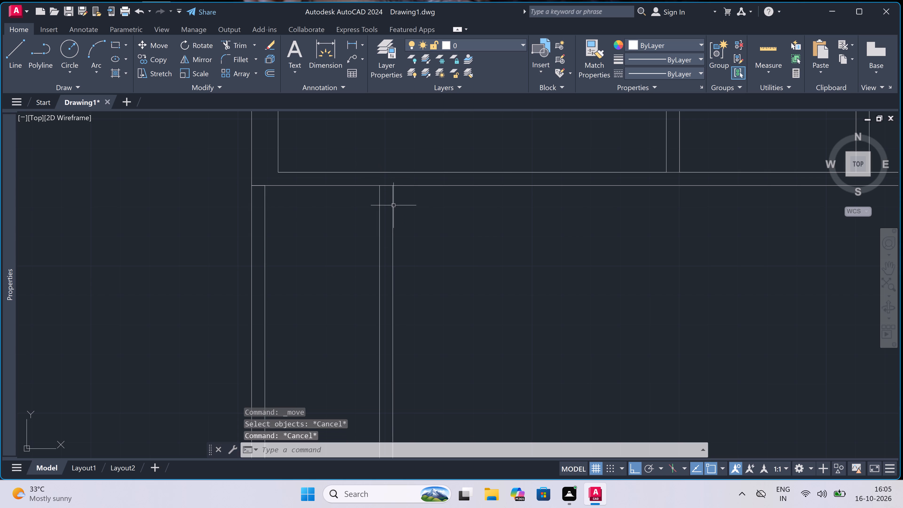
Move the left wall's inner line and both lines of the adjacent vertical 4.5" wall to the right along the horizontal wall's underside.
{"action": "left_click", "coordinate": [396, 207]}
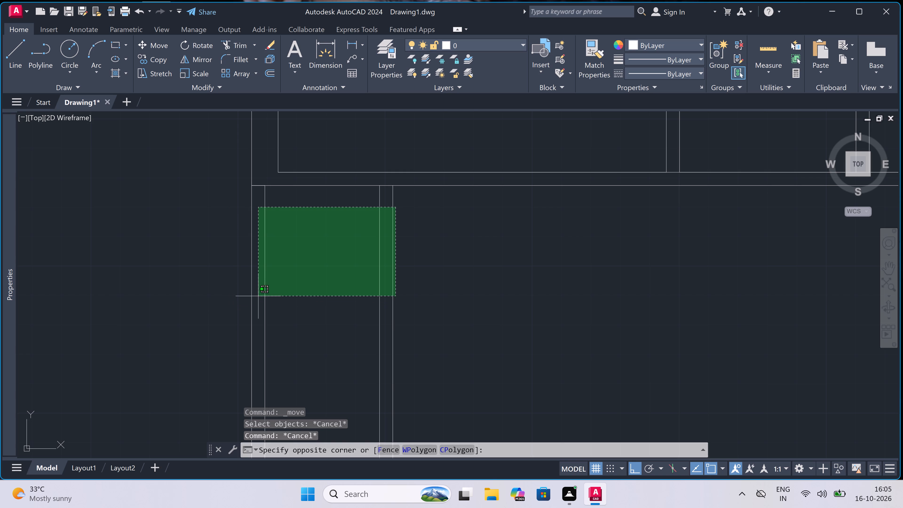
{"action": "double_click", "coordinate": [261, 297]}
{"action": "left_click", "coordinate": [162, 44]}
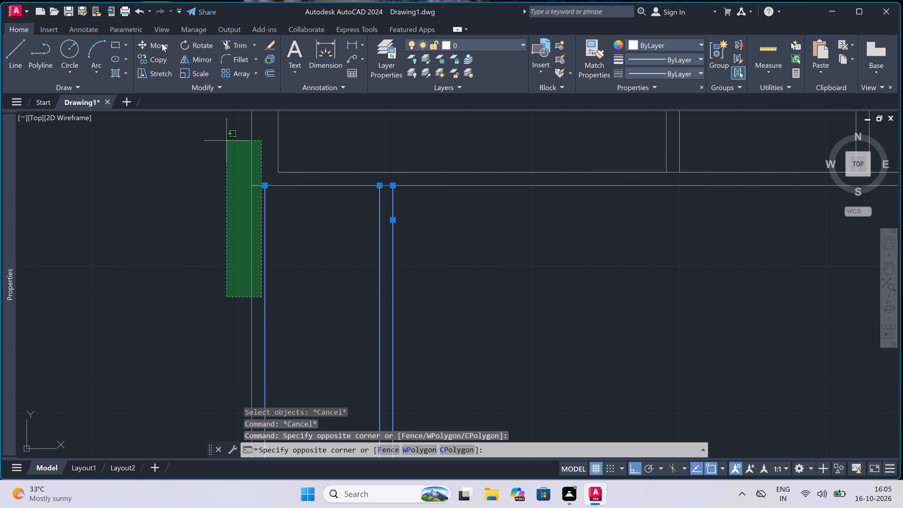
{"action": "double_click", "coordinate": [390, 189]}
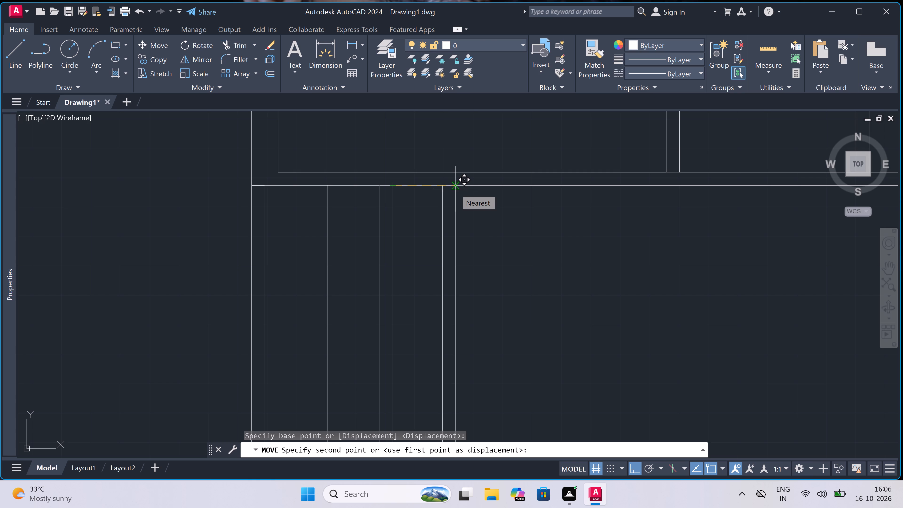
{"action": "scroll", "coordinate": [455, 189], "scroll_direction": "down", "scroll_amount": 2}
{"action": "scroll", "coordinate": [455, 189], "scroll_direction": "up", "scroll_amount": 1}
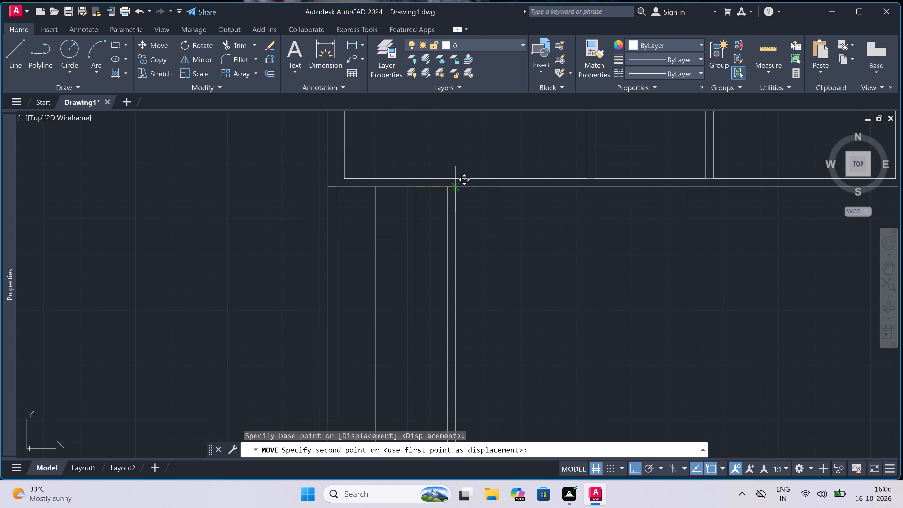
{"action": "left_click", "coordinate": [456, 189]}
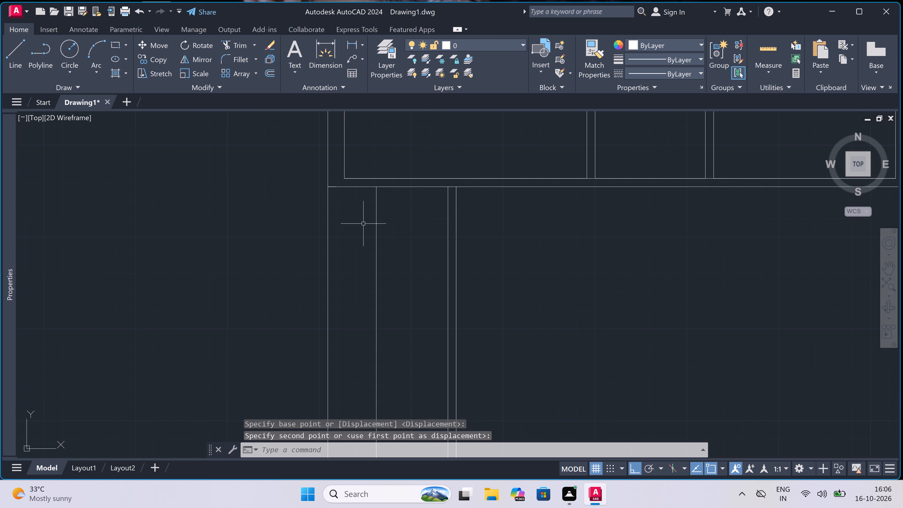
Trim away the outer left wall line below the bottom-left corner of the upper rooms.
{"action": "key", "text": "t"}
{"action": "key", "text": "r"}
{"action": "key", "text": "space"}
{"action": "left_click", "coordinate": [364, 222]}
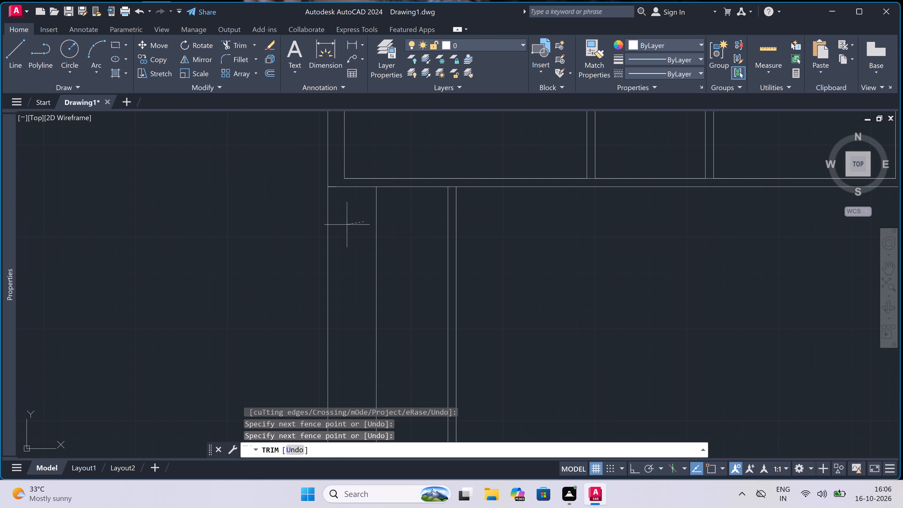
{"action": "left_click", "coordinate": [242, 245]}
{"action": "scroll", "coordinate": [334, 182], "scroll_direction": "up", "scroll_amount": 3}
{"action": "key", "text": "Escape"}
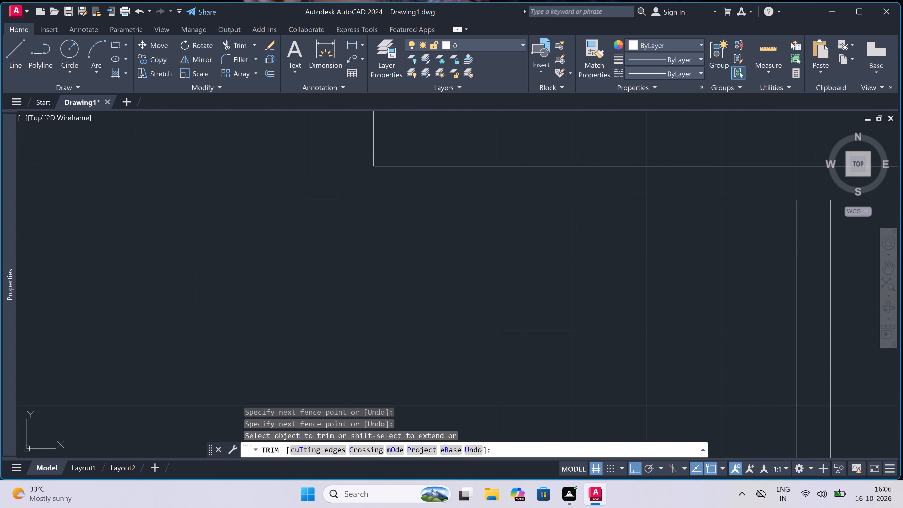
Erase the short leftover 4.5" horizontal line at the upper rooms' bottom-left outer corner.
{"action": "left_click", "coordinate": [321, 203]}
{"action": "double_click", "coordinate": [321, 202]}
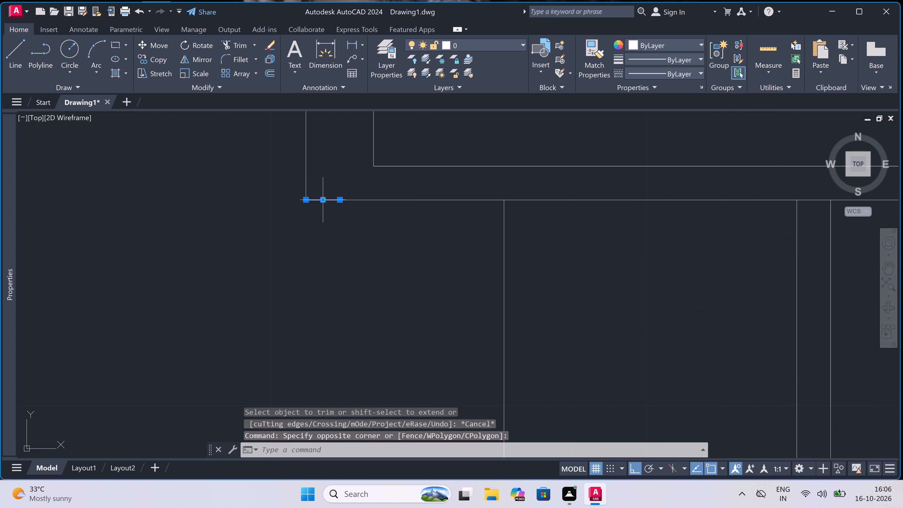
{"action": "key", "text": "Delete"}
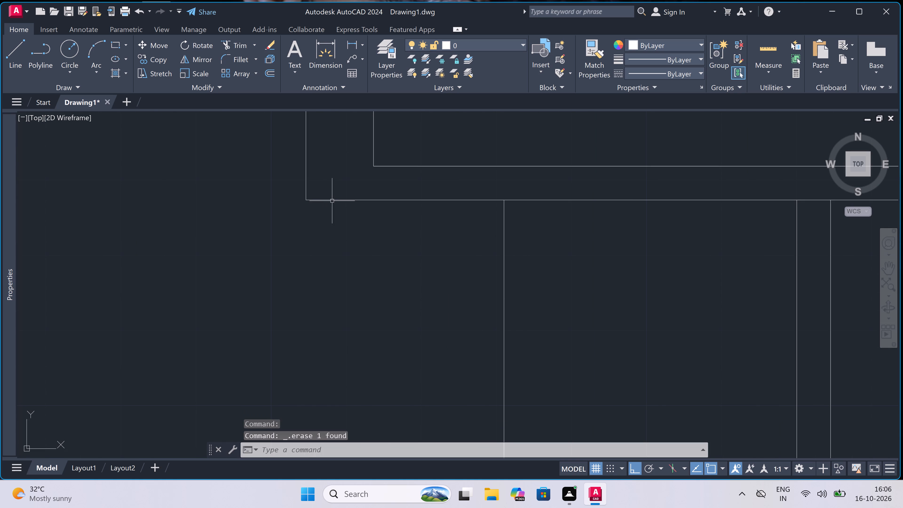
Draw a line 4.5" left from the top of the moved leftmost line, continuing down about 35' as that wall's outer line.
{"action": "key", "text": "l"}
{"action": "key", "text": "space"}
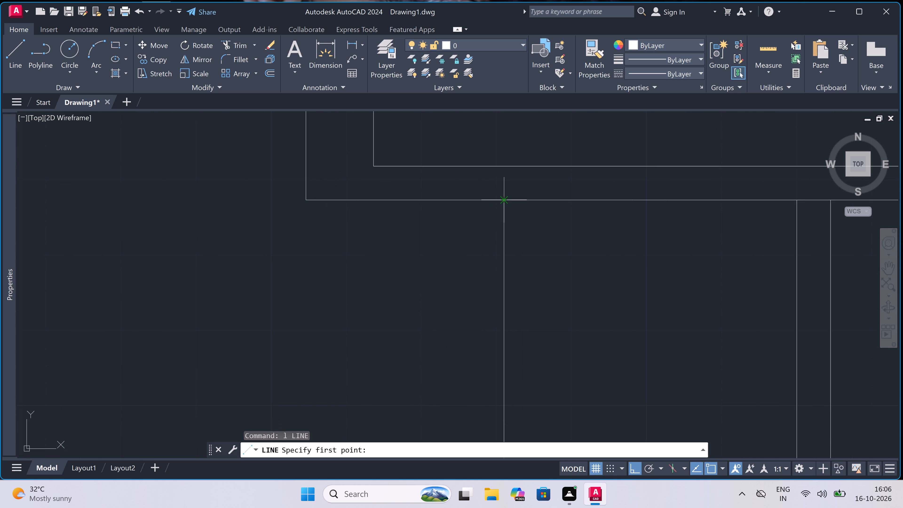
{"action": "left_click", "coordinate": [501, 197]}
{"action": "key", "text": "4"}
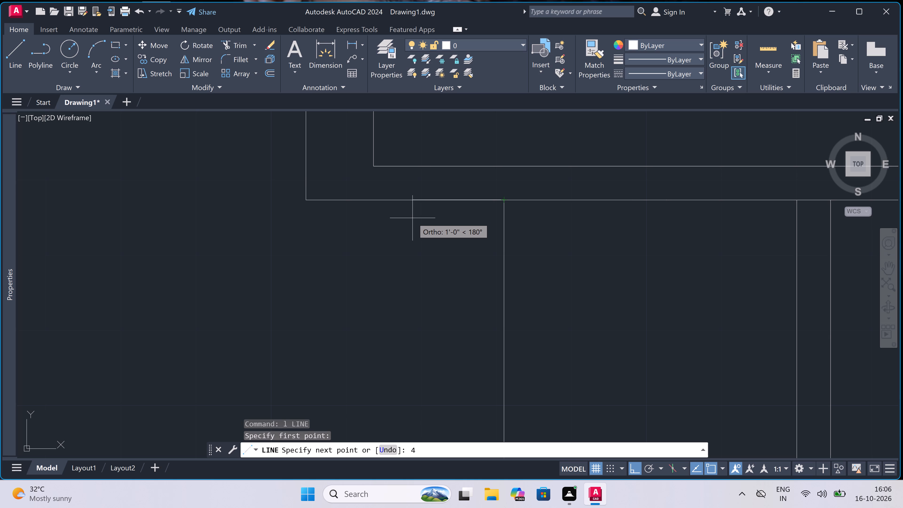
{"action": "type", "text": ".5\""}
{"action": "key", "text": "space"}
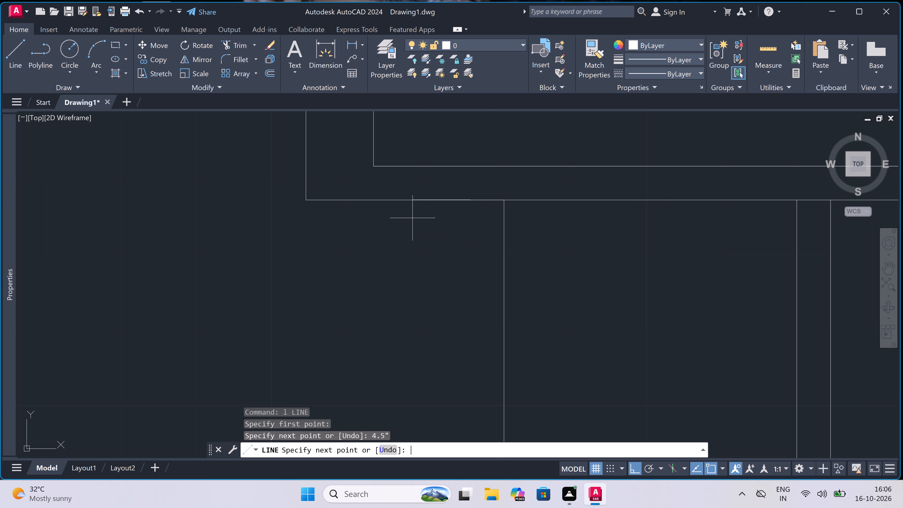
{"action": "scroll", "coordinate": [412, 218], "scroll_direction": "down", "scroll_amount": 8}
{"action": "scroll", "coordinate": [417, 293], "scroll_direction": "up", "scroll_amount": 5}
{"action": "scroll", "coordinate": [357, 286], "scroll_direction": "up", "scroll_amount": 3}
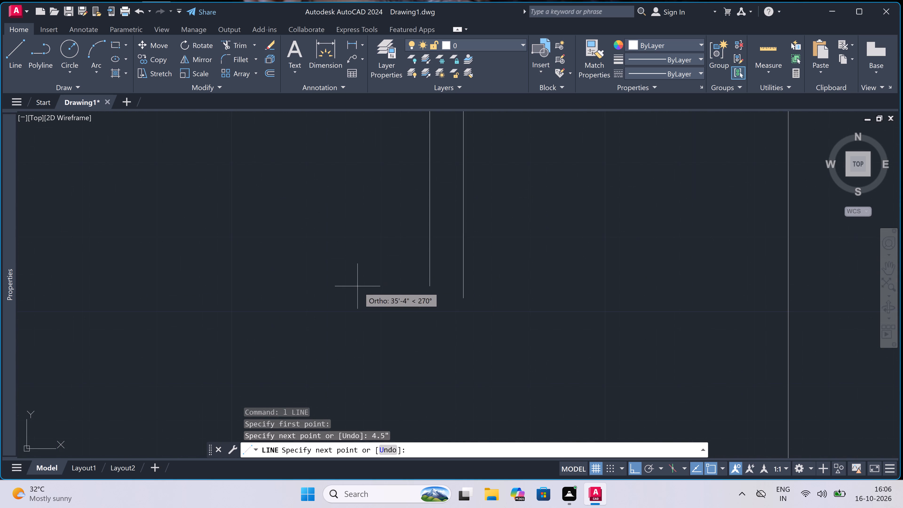
{"action": "double_click", "coordinate": [427, 305]}
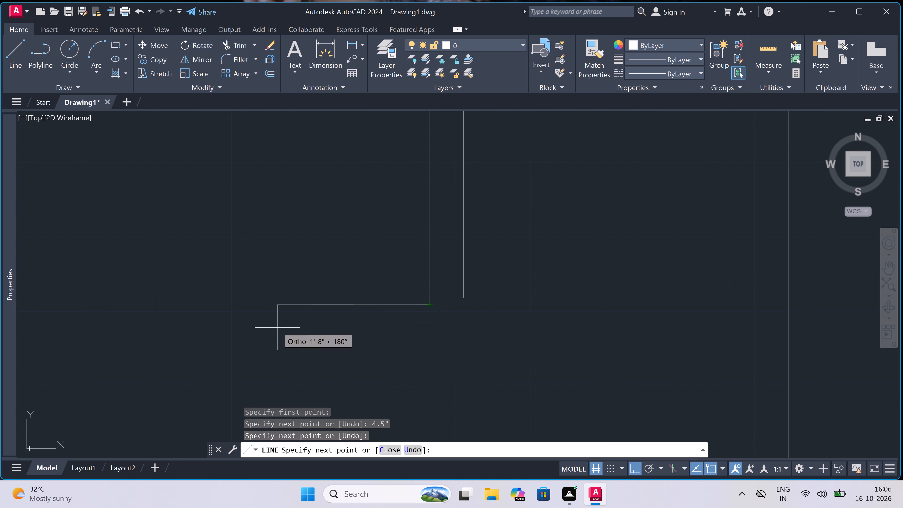
{"action": "key", "text": "Escape"}
Offset the lower line of the upper rooms' bottom wall 10' downward.
{"action": "scroll", "coordinate": [277, 328], "scroll_direction": "down", "scroll_amount": 7}
{"action": "scroll", "coordinate": [272, 228], "scroll_direction": "up", "scroll_amount": 3}
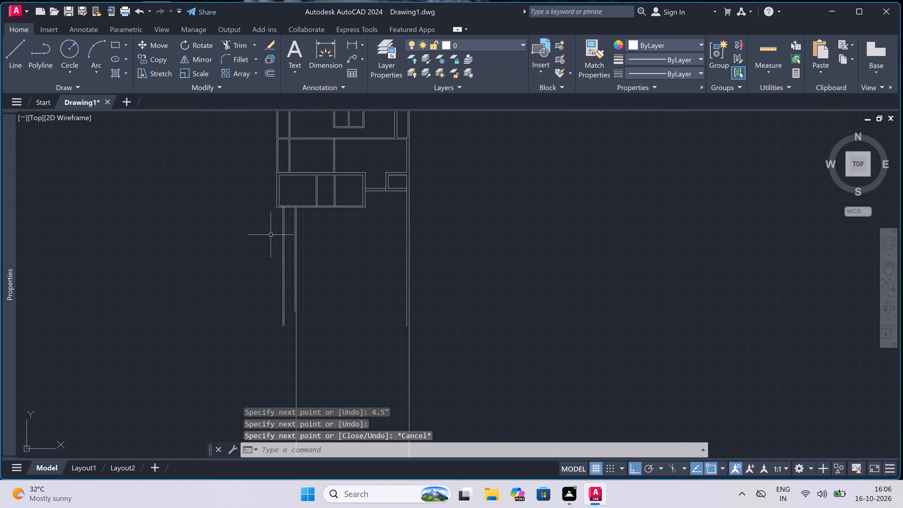
{"action": "scroll", "coordinate": [272, 228], "scroll_direction": "down", "scroll_amount": 4}
{"action": "scroll", "coordinate": [277, 208], "scroll_direction": "up", "scroll_amount": 5}
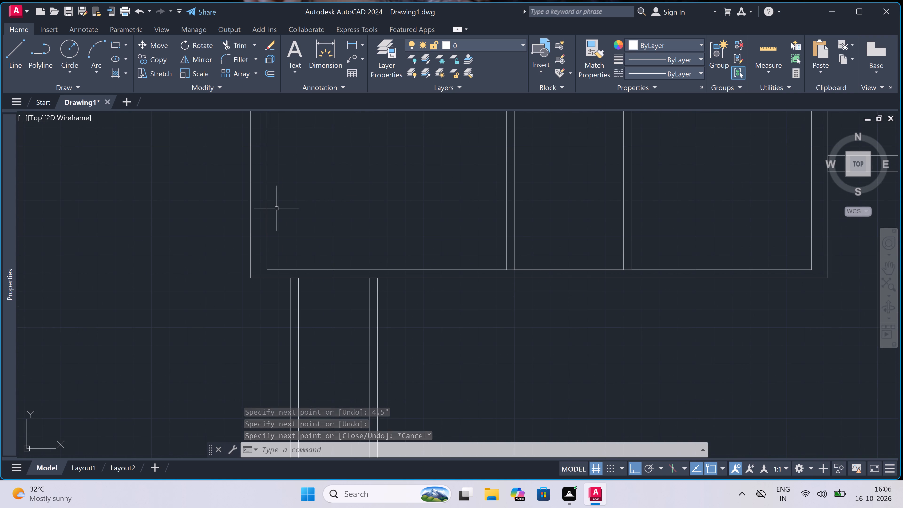
{"action": "scroll", "coordinate": [281, 219], "scroll_direction": "down", "scroll_amount": 1}
{"action": "scroll", "coordinate": [297, 273], "scroll_direction": "down", "scroll_amount": 3}
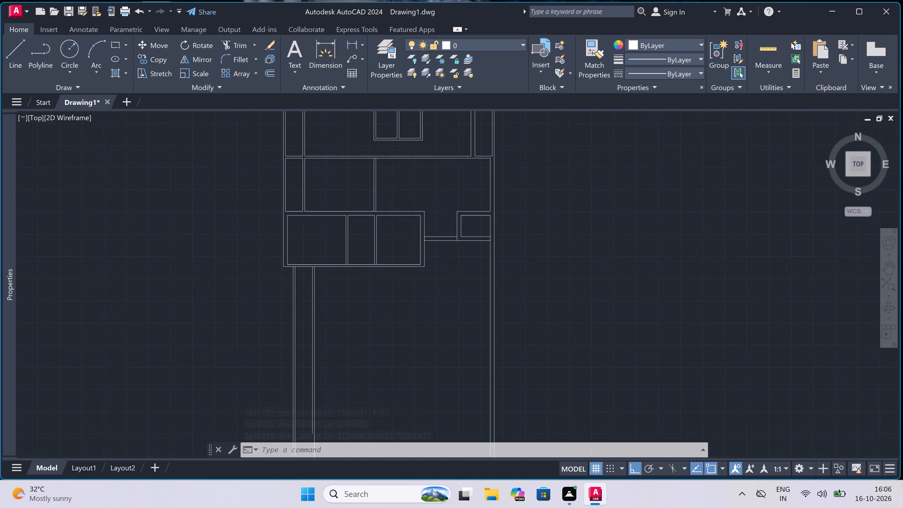
{"action": "scroll", "coordinate": [313, 309], "scroll_direction": "up", "scroll_amount": 3}
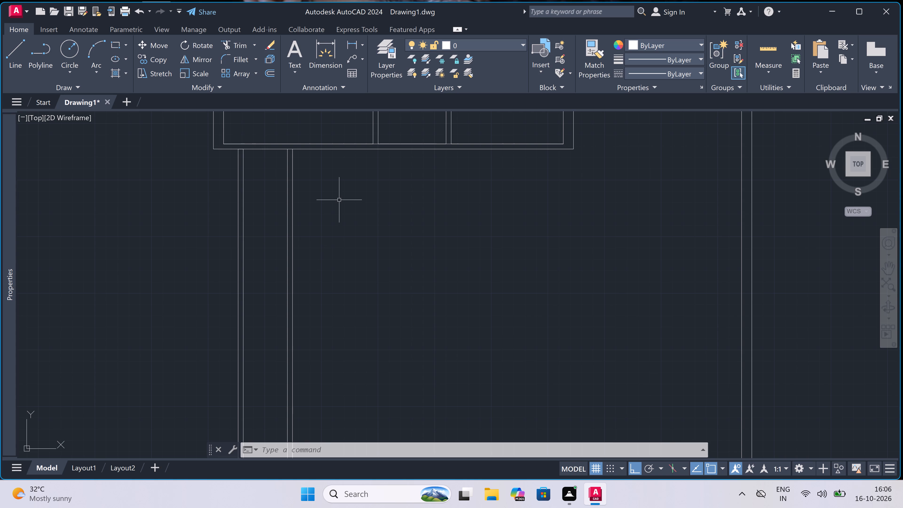
{"action": "type", "text": "o"}
{"action": "key", "text": "space"}
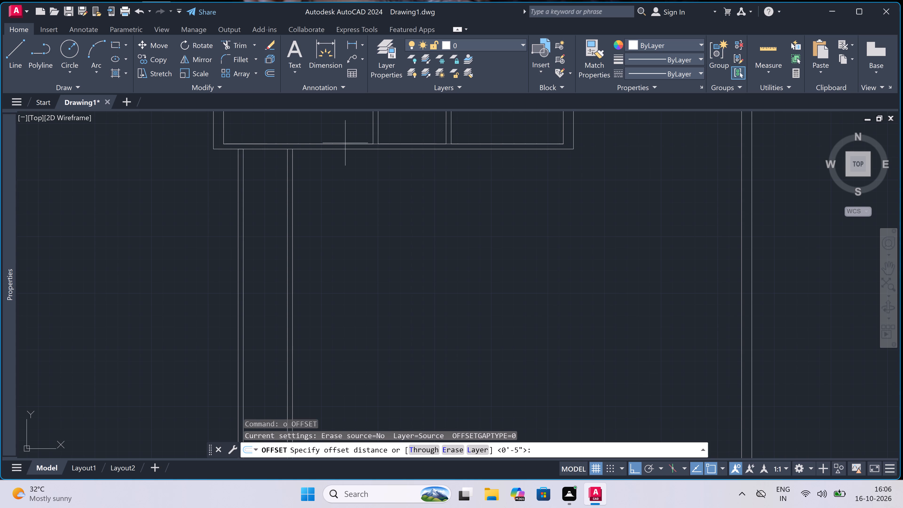
{"action": "left_click", "coordinate": [349, 148]}
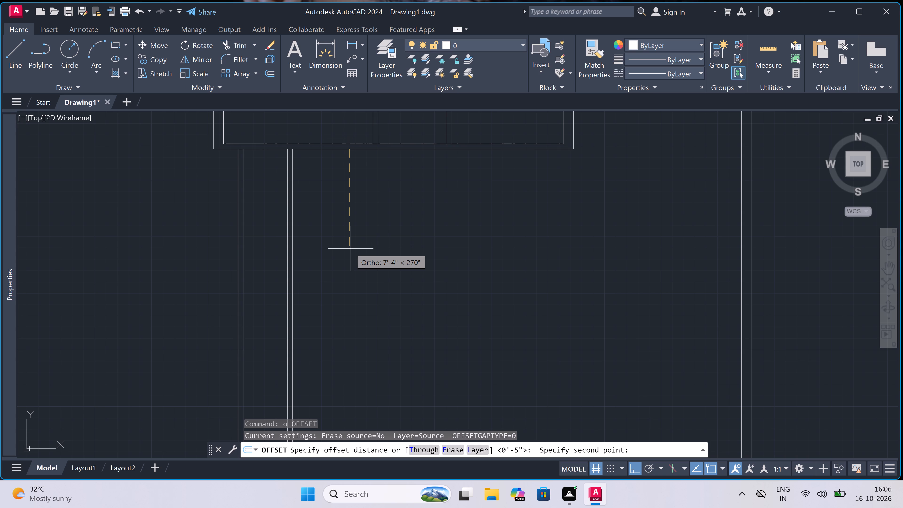
{"action": "type", "text": "10'"}
{"action": "key", "text": "space"}
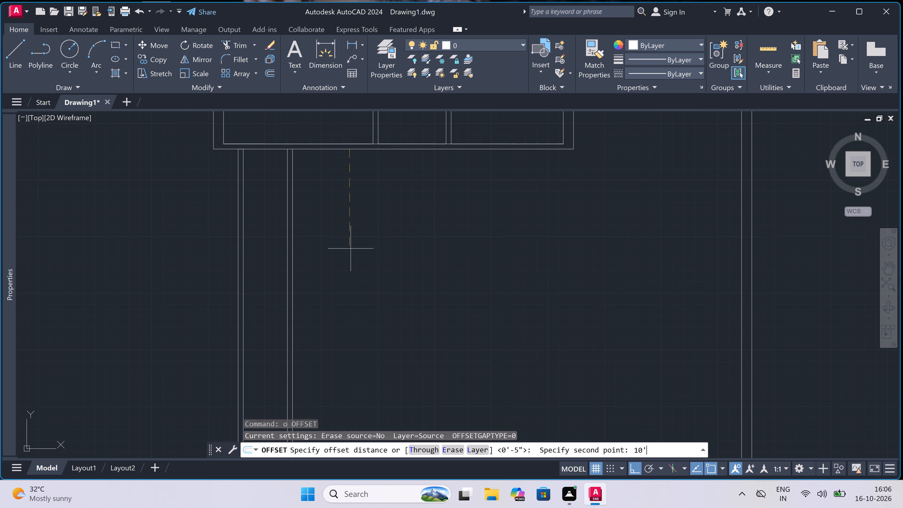
{"action": "triple_click", "coordinate": [346, 149]}
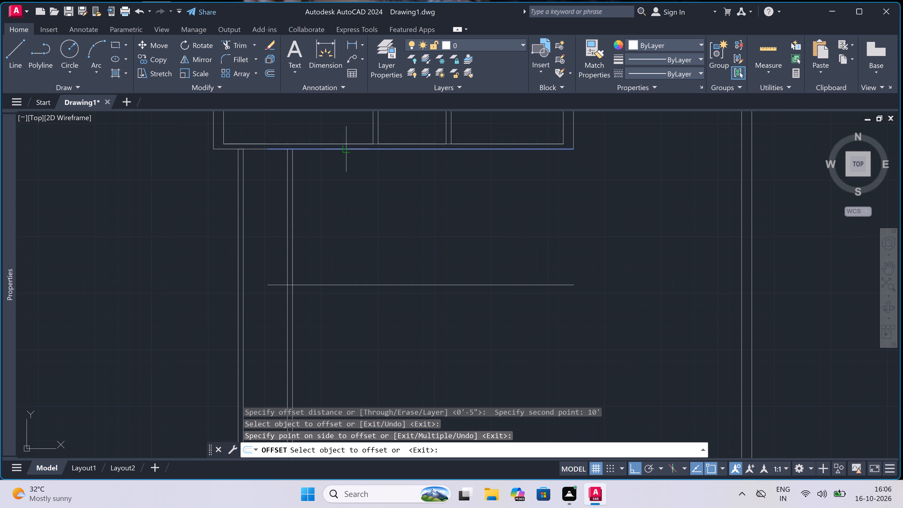
{"action": "left_click", "coordinate": [358, 258]}
{"action": "key", "text": "Escape"}
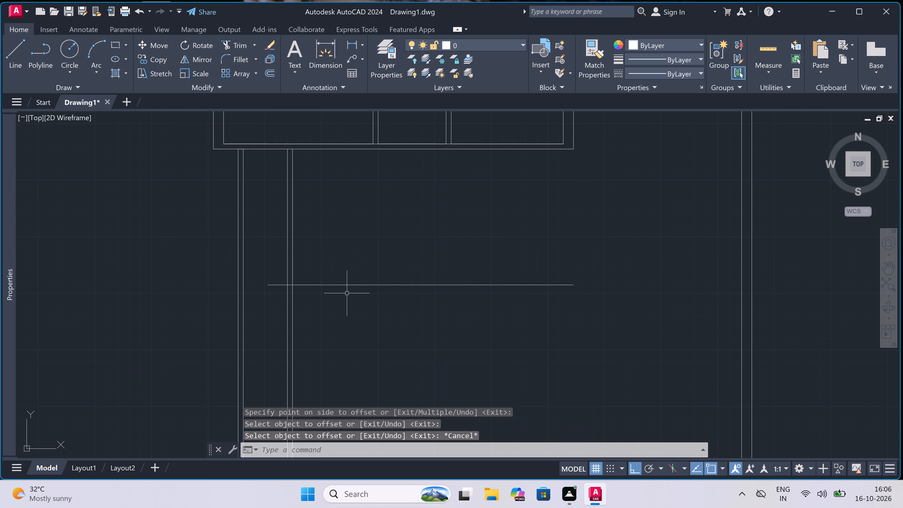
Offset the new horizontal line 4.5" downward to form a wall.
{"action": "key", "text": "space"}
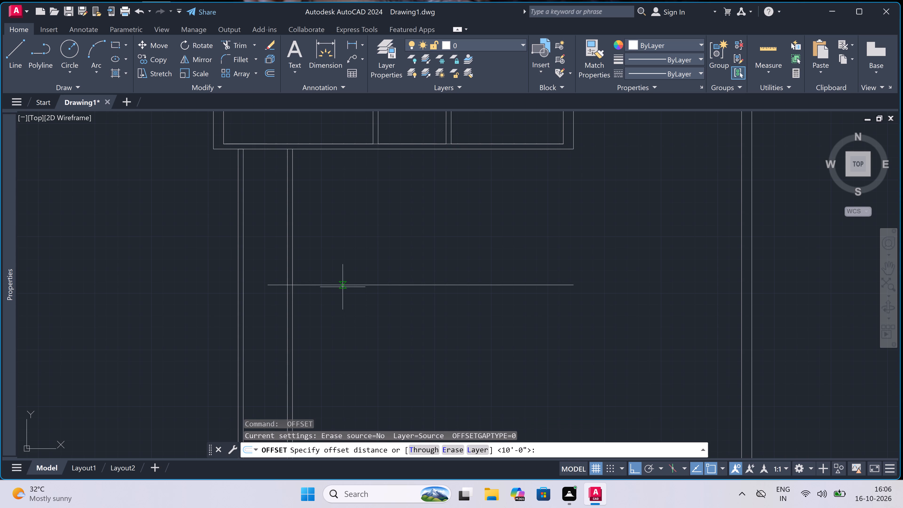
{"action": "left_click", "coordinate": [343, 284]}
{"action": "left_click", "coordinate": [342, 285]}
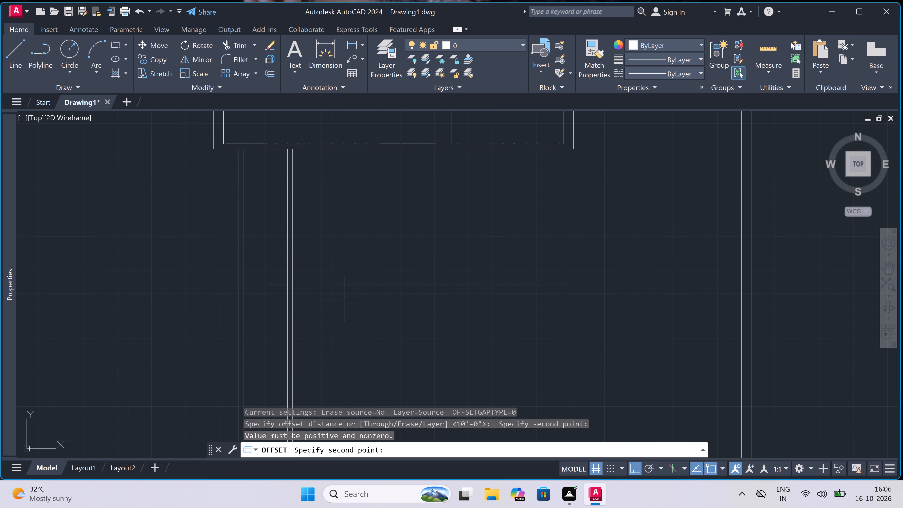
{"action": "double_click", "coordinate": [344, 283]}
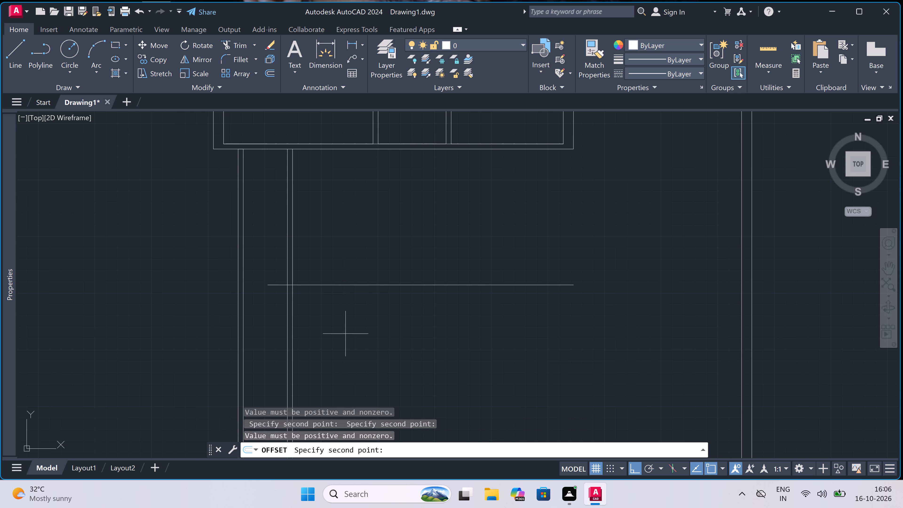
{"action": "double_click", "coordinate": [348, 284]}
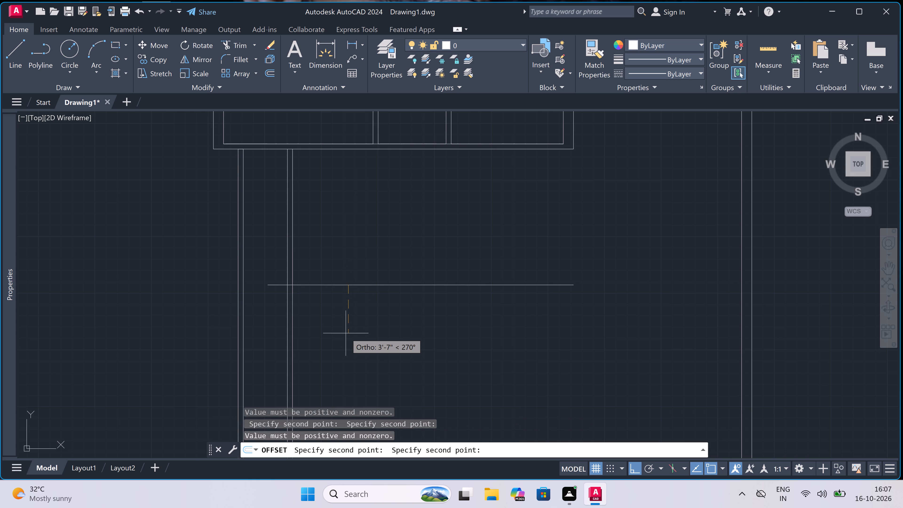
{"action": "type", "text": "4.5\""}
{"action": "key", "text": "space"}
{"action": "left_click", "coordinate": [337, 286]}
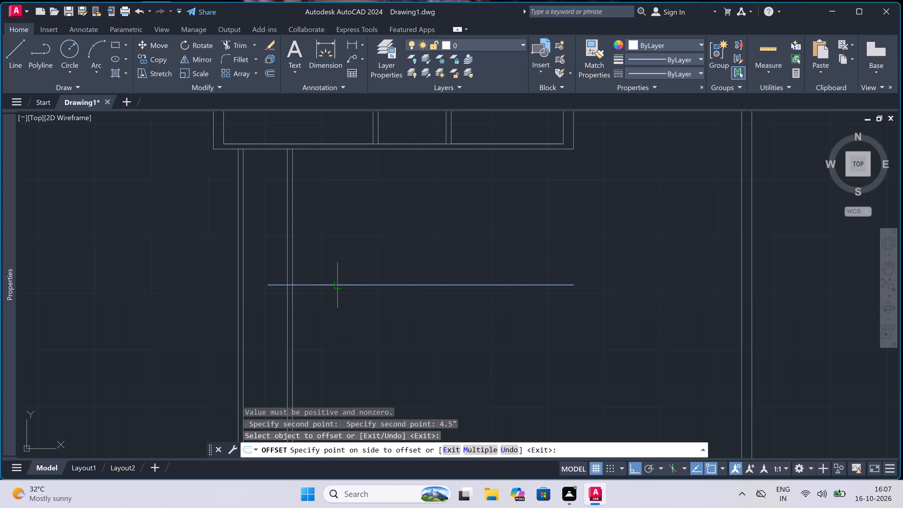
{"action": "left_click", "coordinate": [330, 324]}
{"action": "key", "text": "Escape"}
Extend the new horizontal lines left to the lower left wall and right to the right outer wall's inner line.
{"action": "type", "text": "ex"}
{"action": "key", "text": "space"}
{"action": "left_click", "coordinate": [345, 251]}
{"action": "double_click", "coordinate": [348, 376]}
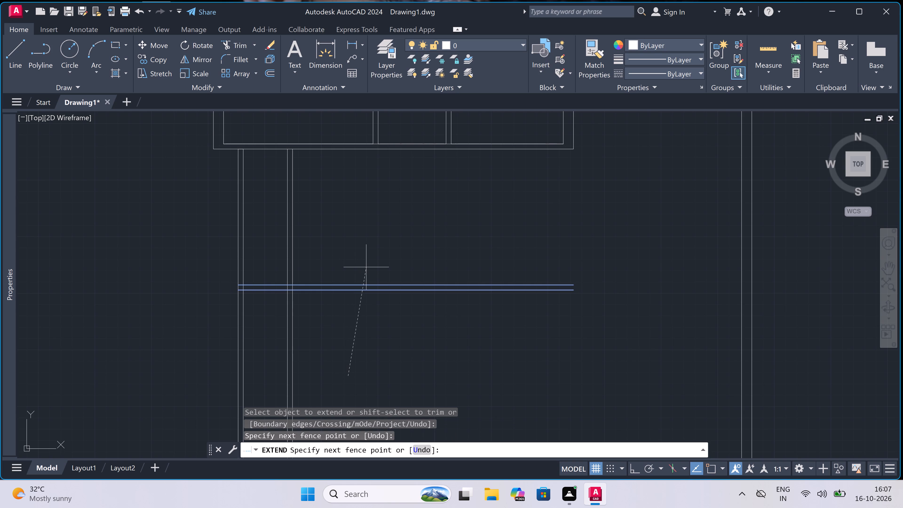
{"action": "scroll", "coordinate": [366, 267], "scroll_direction": "down", "scroll_amount": 3}
{"action": "triple_click", "coordinate": [417, 258]}
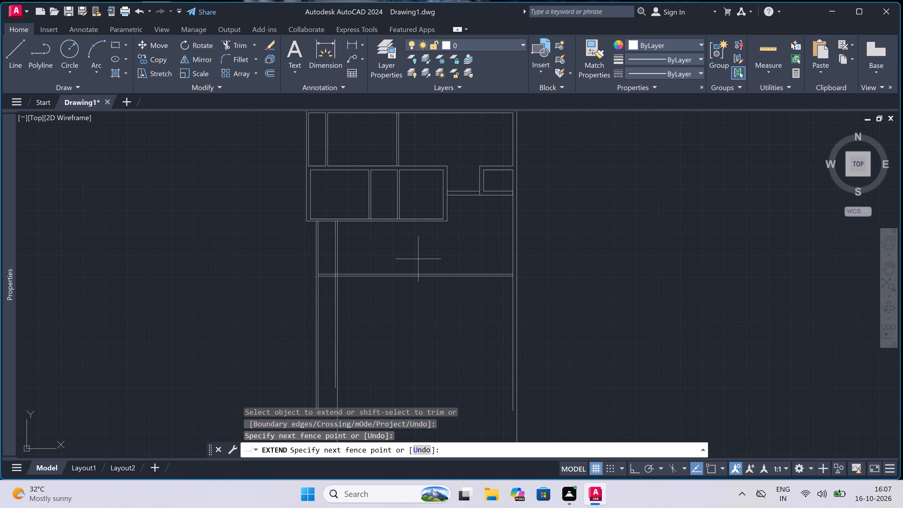
{"action": "key", "text": "Escape"}
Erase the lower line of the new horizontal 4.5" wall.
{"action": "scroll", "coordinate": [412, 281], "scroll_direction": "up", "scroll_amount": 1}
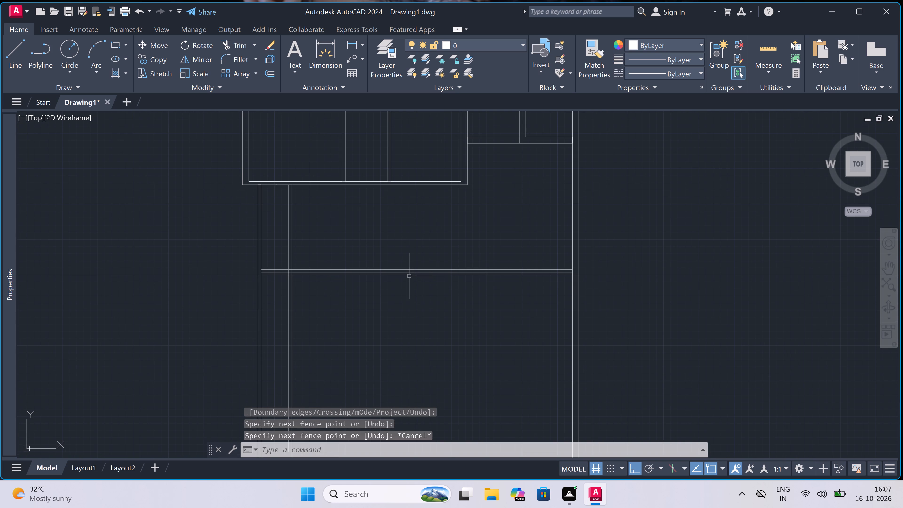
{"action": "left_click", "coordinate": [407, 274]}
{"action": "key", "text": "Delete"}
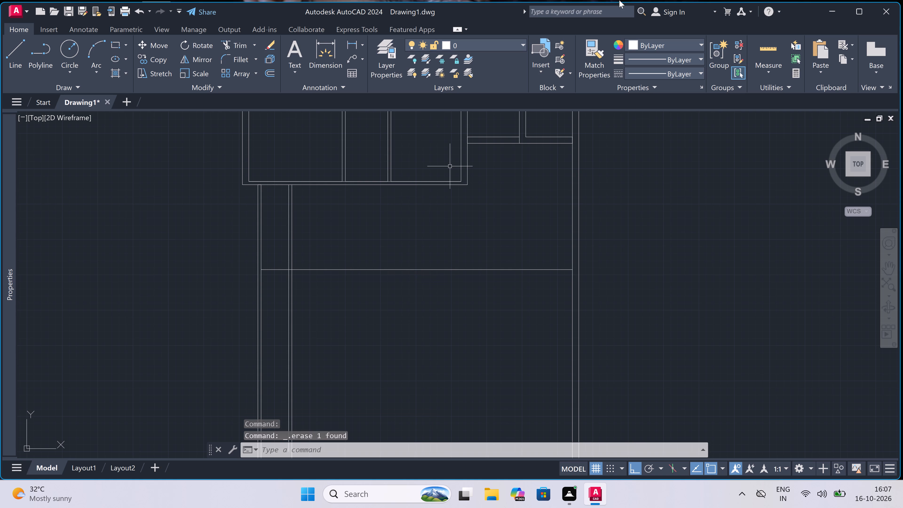
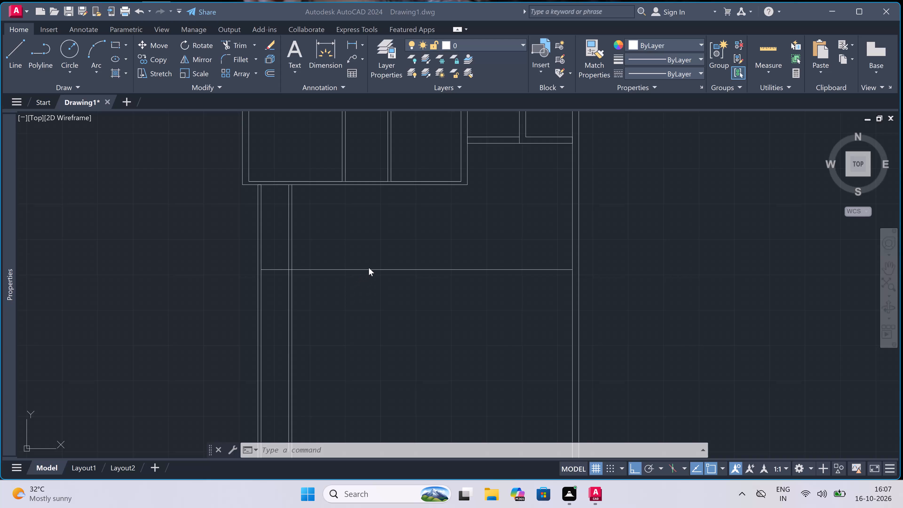
Offset the single horizontal line spanning the lower area 9" both upward and downward.
{"action": "key", "text": "Escape"}
{"action": "left_click", "coordinate": [367, 293]}
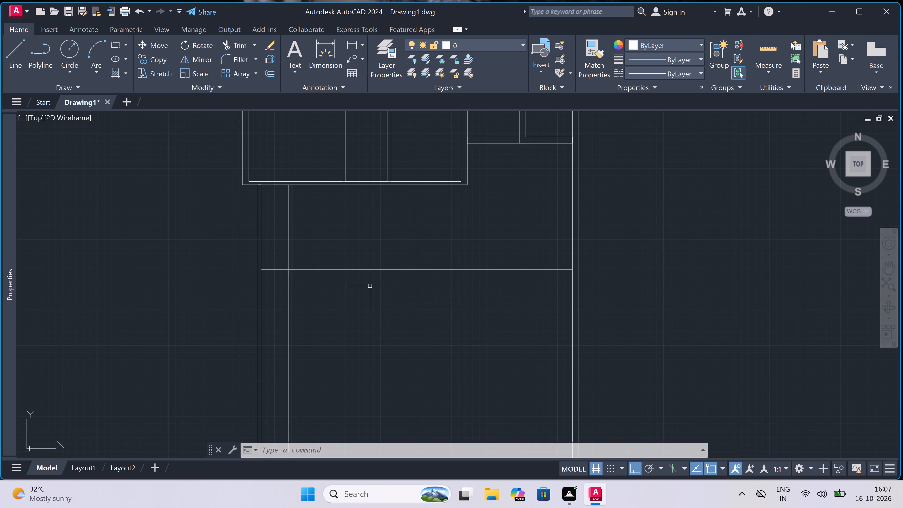
{"action": "key", "text": "o"}
{"action": "key", "text": "space"}
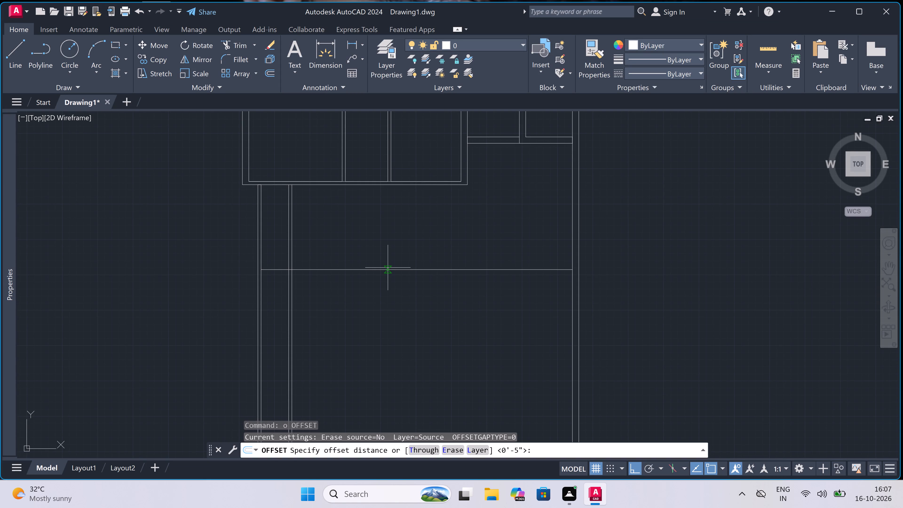
{"action": "left_click", "coordinate": [388, 268]}
{"action": "type", "text": "9\""}
{"action": "key", "text": "space"}
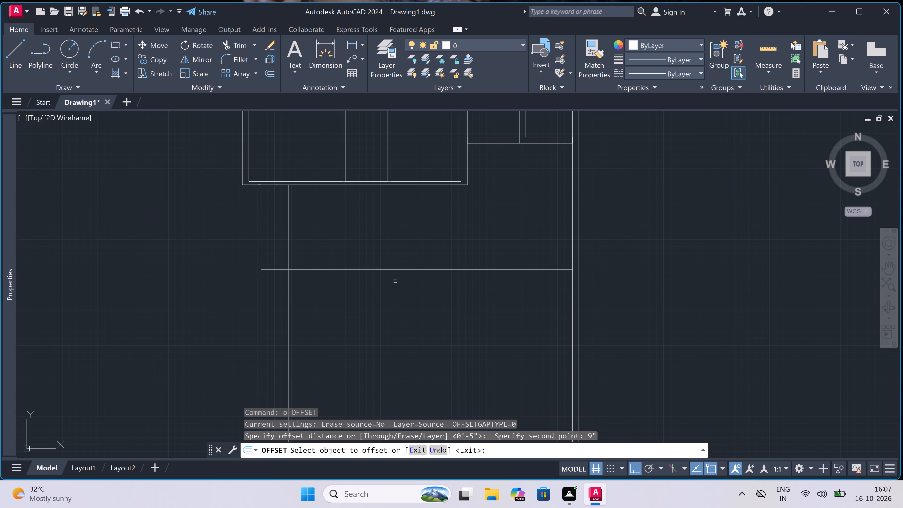
{"action": "double_click", "coordinate": [392, 269]}
{"action": "left_click_drag", "start_coordinate": [392, 269], "coordinate": [391, 271]}
{"action": "left_click", "coordinate": [386, 298]}
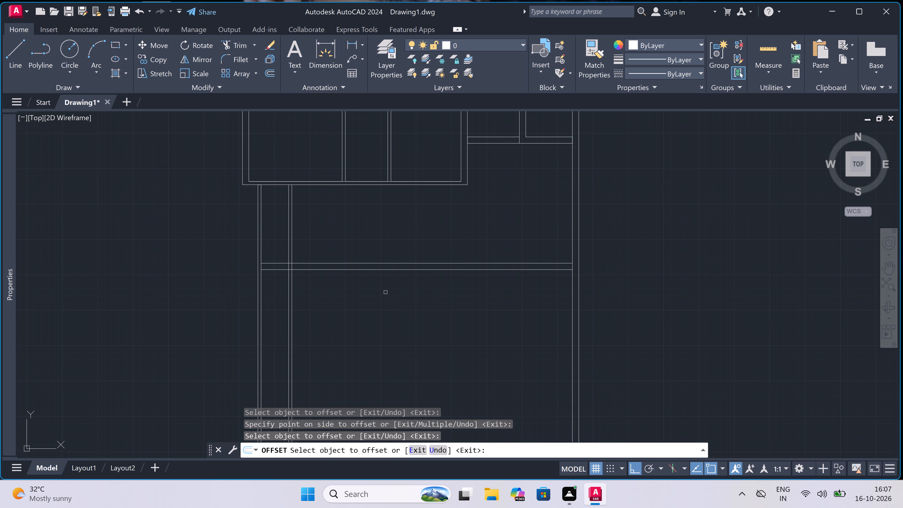
{"action": "double_click", "coordinate": [388, 272]}
{"action": "double_click", "coordinate": [386, 310]}
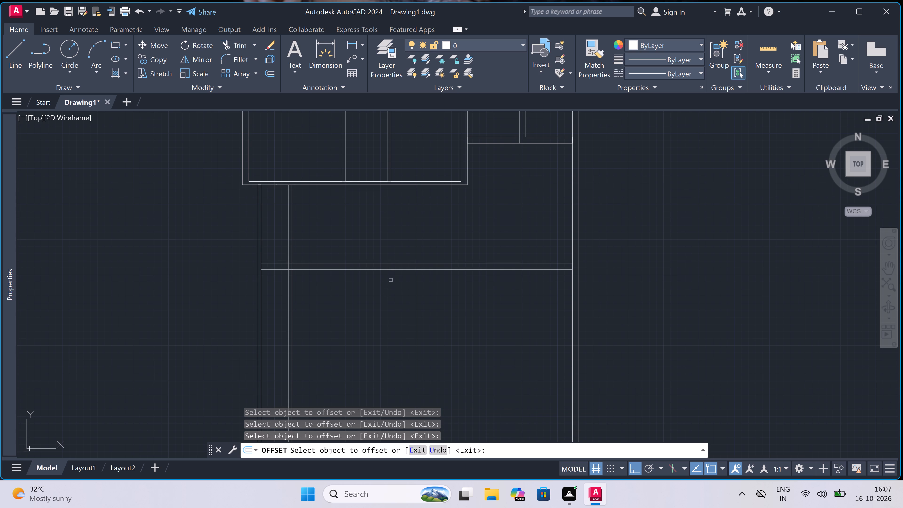
{"action": "scroll", "coordinate": [390, 276], "scroll_direction": "up", "scroll_amount": 3}
{"action": "double_click", "coordinate": [393, 250]}
{"action": "left_click_drag", "start_coordinate": [393, 251], "coordinate": [393, 255]}
{"action": "left_click", "coordinate": [393, 361]}
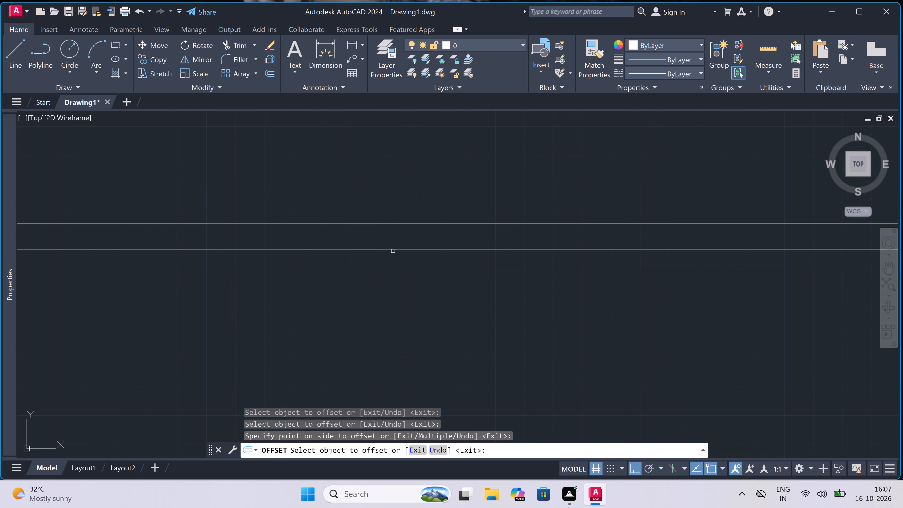
{"action": "double_click", "coordinate": [401, 249]}
{"action": "double_click", "coordinate": [360, 387]}
{"action": "scroll", "coordinate": [365, 307], "scroll_direction": "down", "scroll_amount": 4}
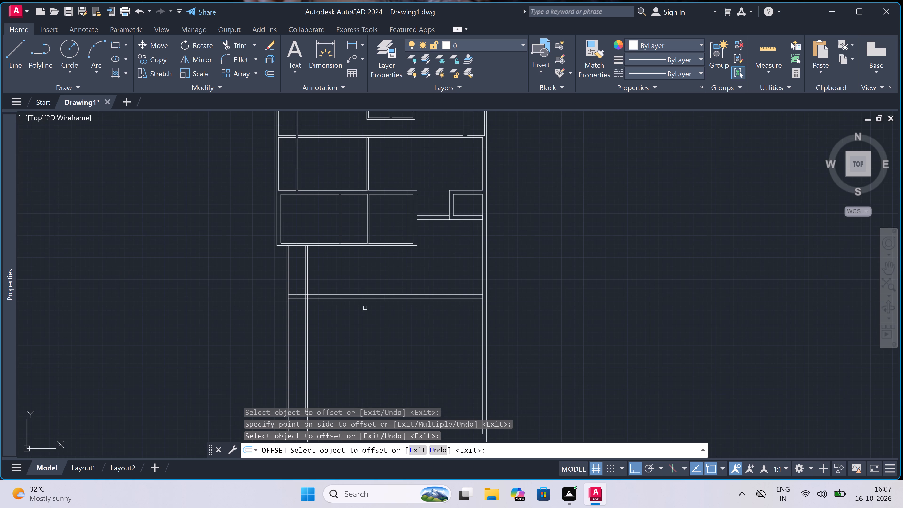
{"action": "scroll", "coordinate": [367, 306], "scroll_direction": "up", "scroll_amount": 2}
{"action": "left_click", "coordinate": [371, 287]}
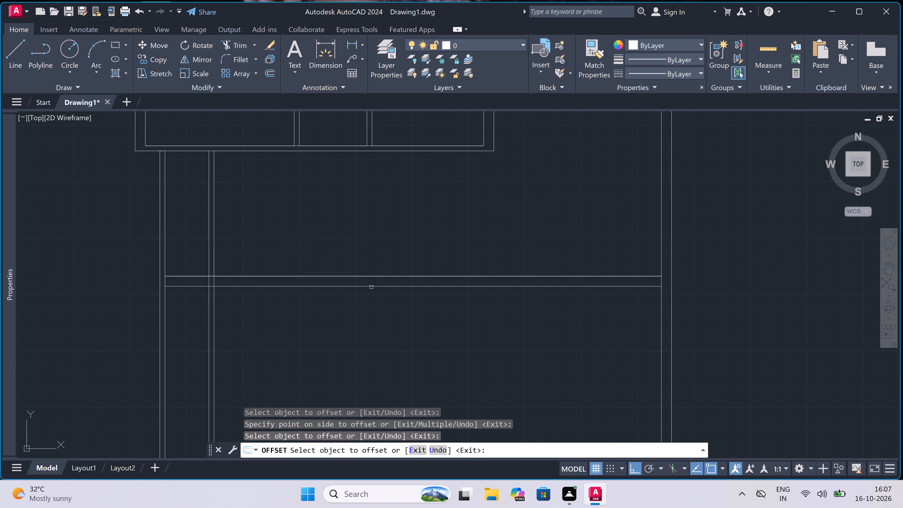
{"action": "double_click", "coordinate": [360, 348]}
{"action": "key", "text": "Escape"}
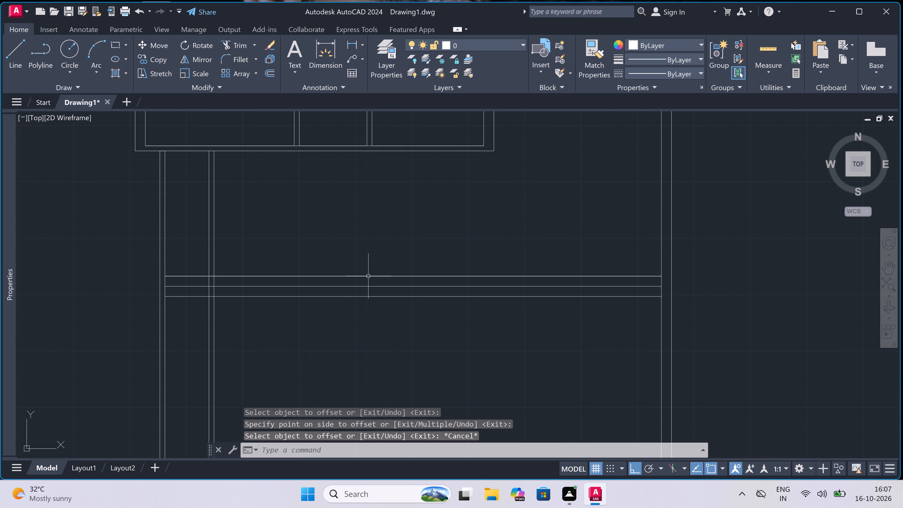
Erase the overlapping offset lines above the new 9" horizontal wall.
{"action": "scroll", "coordinate": [369, 271], "scroll_direction": "up", "scroll_amount": 1}
{"action": "left_click", "coordinate": [370, 269]}
{"action": "left_click", "coordinate": [347, 292]}
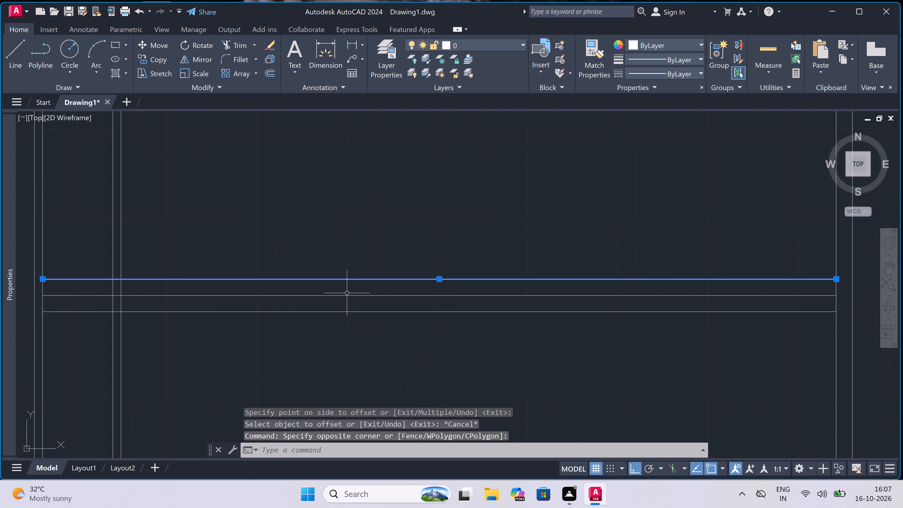
{"action": "key", "text": "Delete"}
Offset the lower line of the new 9" horizontal wall 10' downward.
{"action": "scroll", "coordinate": [362, 284], "scroll_direction": "down", "scroll_amount": 5}
{"action": "scroll", "coordinate": [365, 280], "scroll_direction": "up", "scroll_amount": 1}
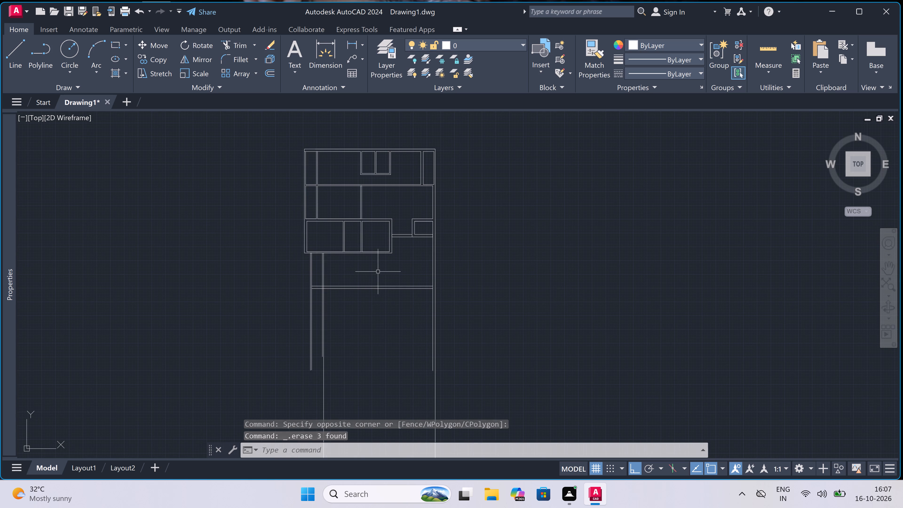
{"action": "scroll", "coordinate": [379, 272], "scroll_direction": "down", "scroll_amount": 2}
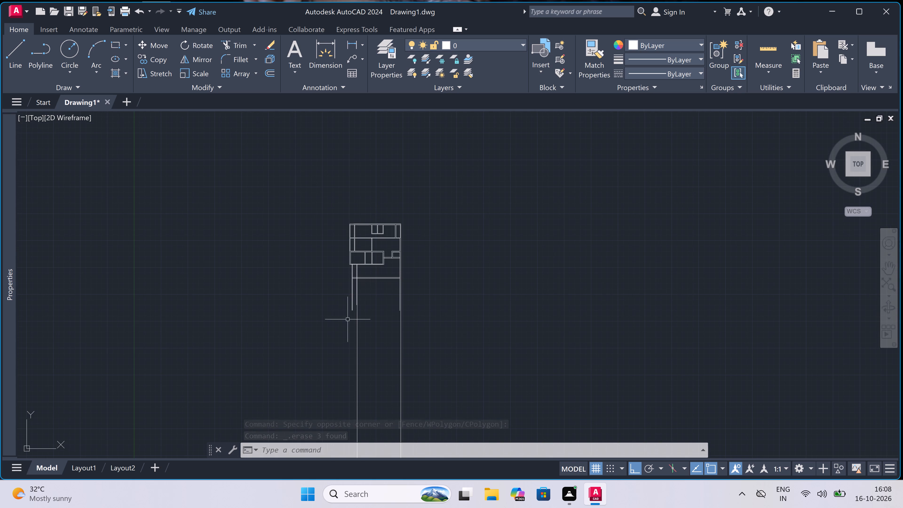
{"action": "scroll", "coordinate": [368, 288], "scroll_direction": "up", "scroll_amount": 3}
{"action": "scroll", "coordinate": [355, 237], "scroll_direction": "up", "scroll_amount": 2}
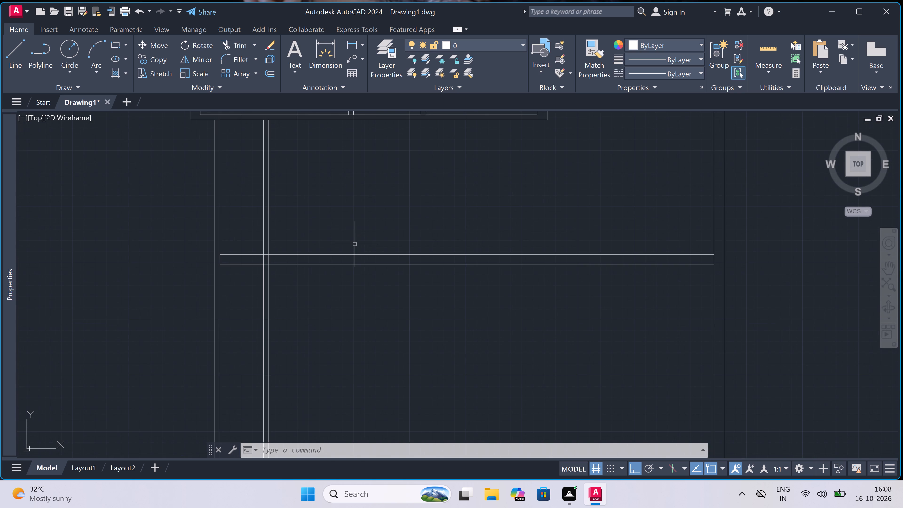
{"action": "key", "text": "o"}
{"action": "key", "text": "space"}
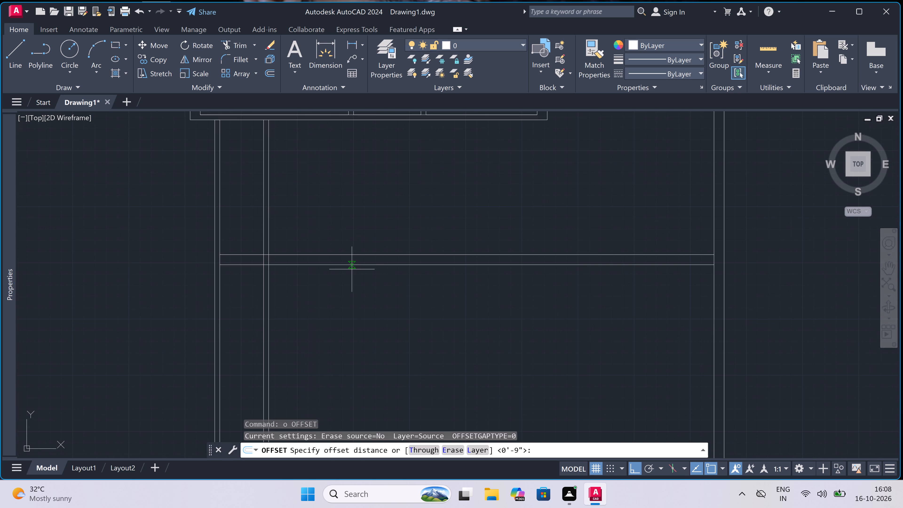
{"action": "left_click", "coordinate": [352, 269]}
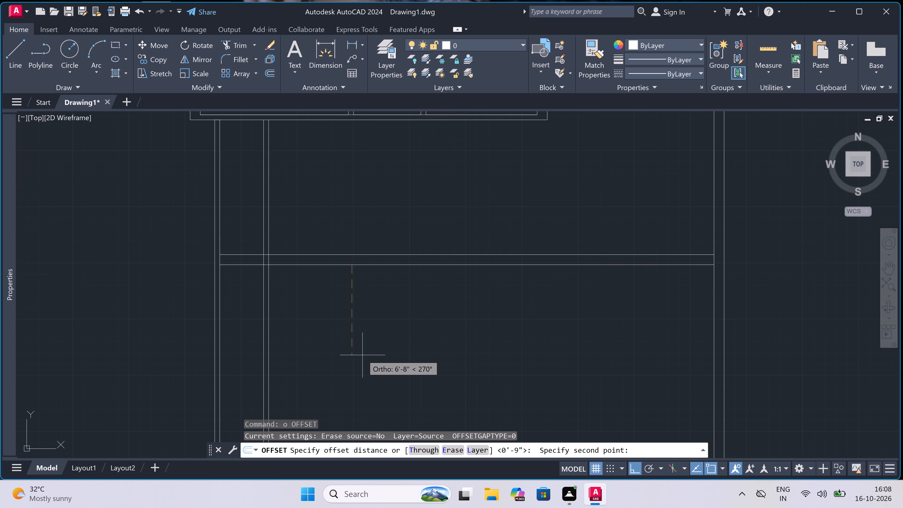
{"action": "type", "text": "10'"}
{"action": "key", "text": "space"}
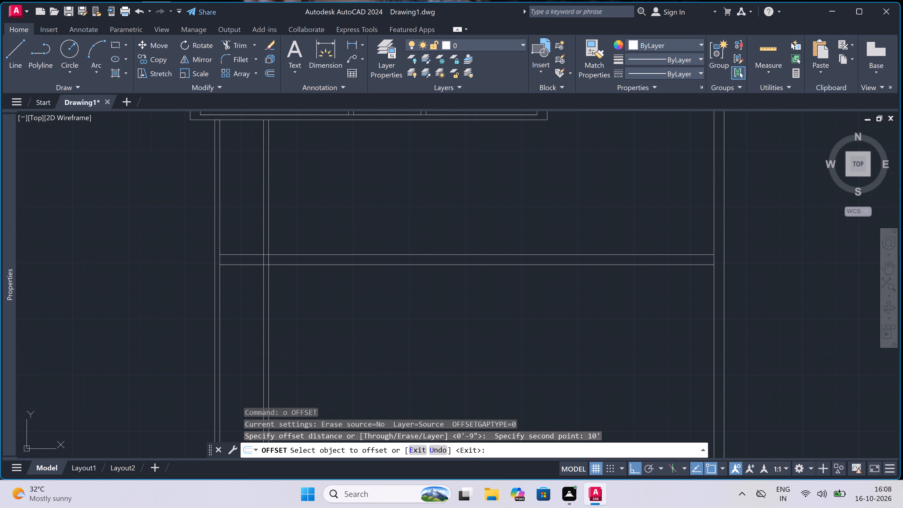
{"action": "left_click", "coordinate": [381, 264]}
{"action": "left_click", "coordinate": [374, 326]}
{"action": "scroll", "coordinate": [372, 318], "scroll_direction": "down", "scroll_amount": 3}
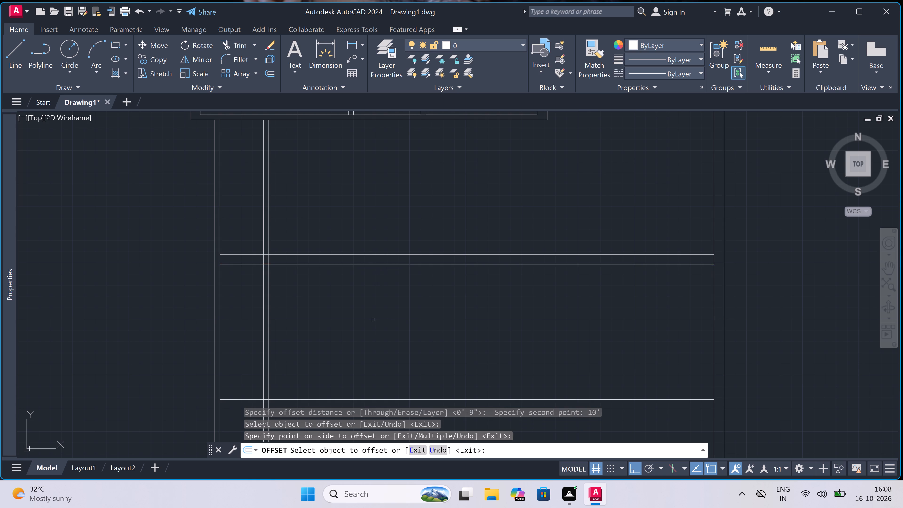
{"action": "scroll", "coordinate": [372, 318], "scroll_direction": "down", "scroll_amount": 2}
{"action": "scroll", "coordinate": [375, 336], "scroll_direction": "up", "scroll_amount": 4}
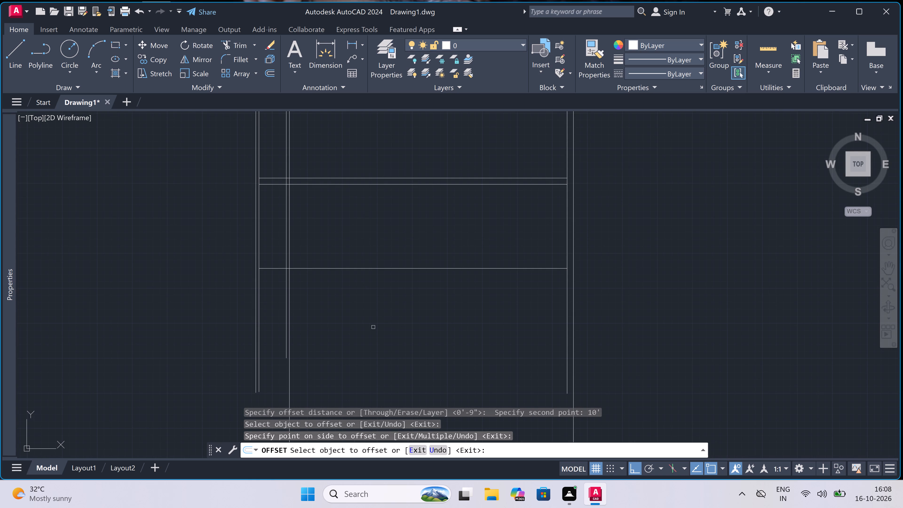
{"action": "key", "text": "Escape"}
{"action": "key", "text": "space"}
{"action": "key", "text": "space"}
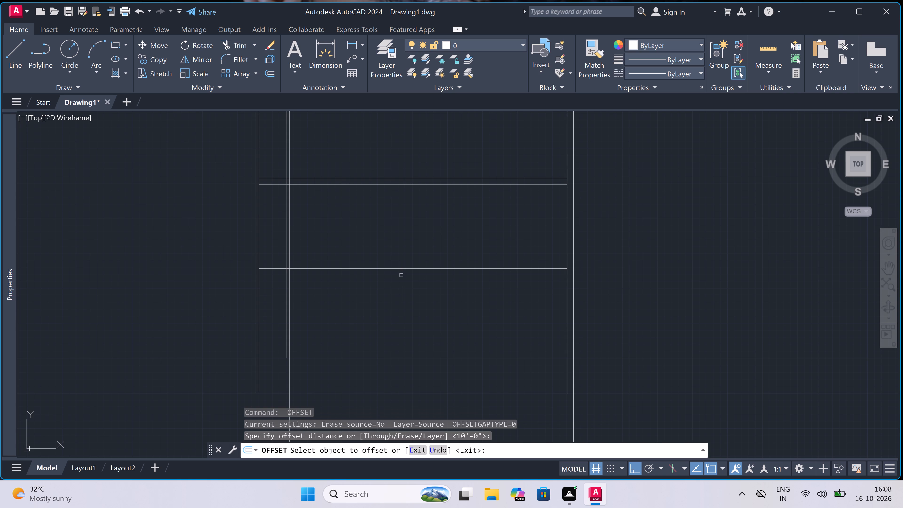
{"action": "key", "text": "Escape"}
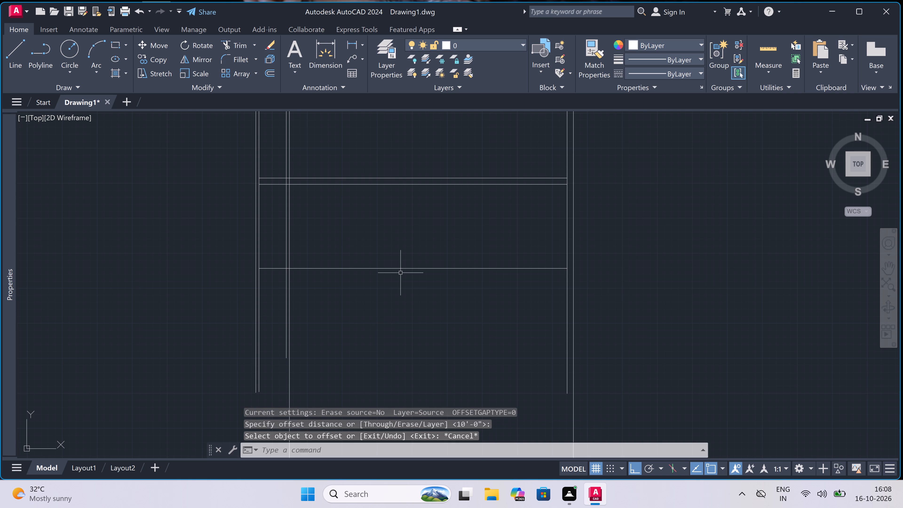
Offset the new lowest horizontal line 4.5" downward to form an inner wall.
{"action": "key", "text": "o"}
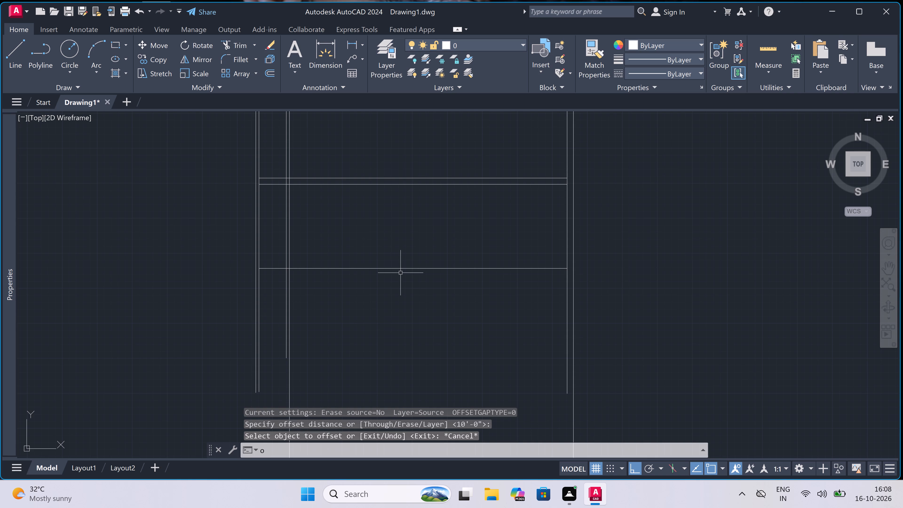
{"action": "key", "text": "space"}
{"action": "double_click", "coordinate": [400, 268]}
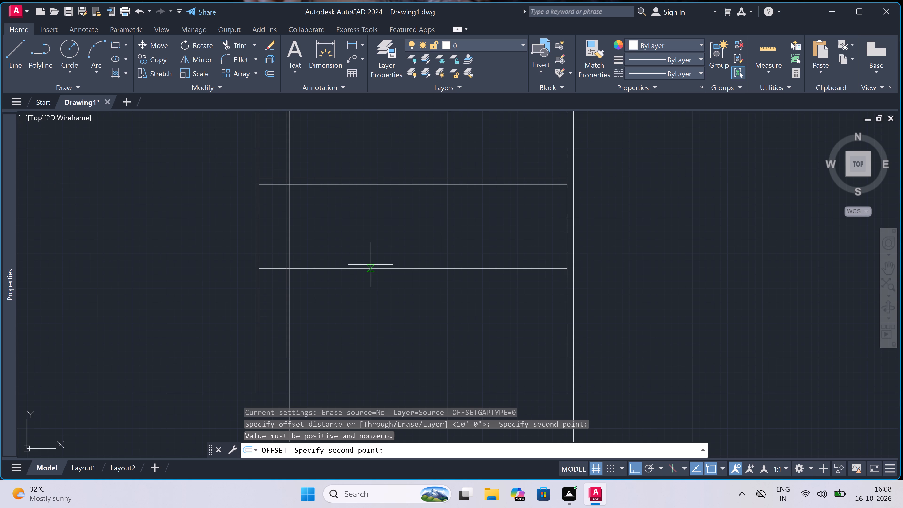
{"action": "left_click_drag", "start_coordinate": [372, 266], "coordinate": [373, 274]}
{"action": "type", "text": "4.5\""}
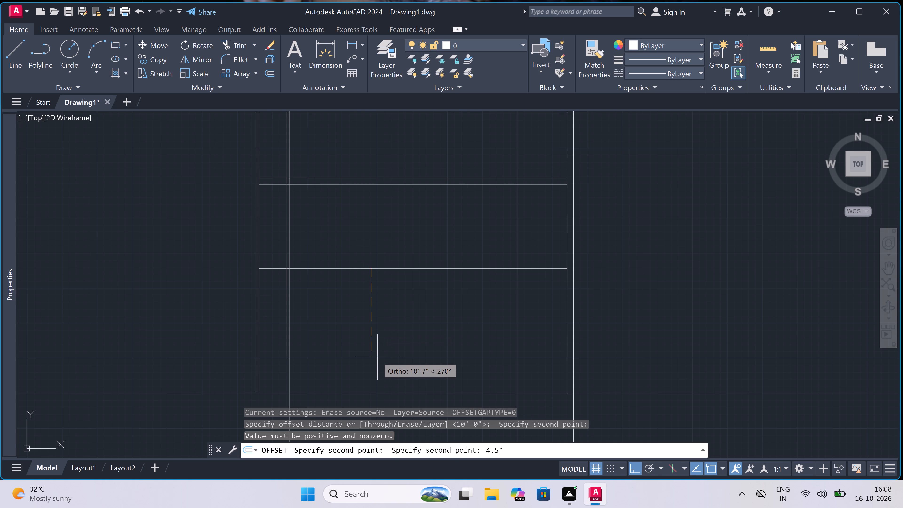
{"action": "key", "text": "space"}
{"action": "left_click_drag", "start_coordinate": [379, 269], "coordinate": [379, 272]}
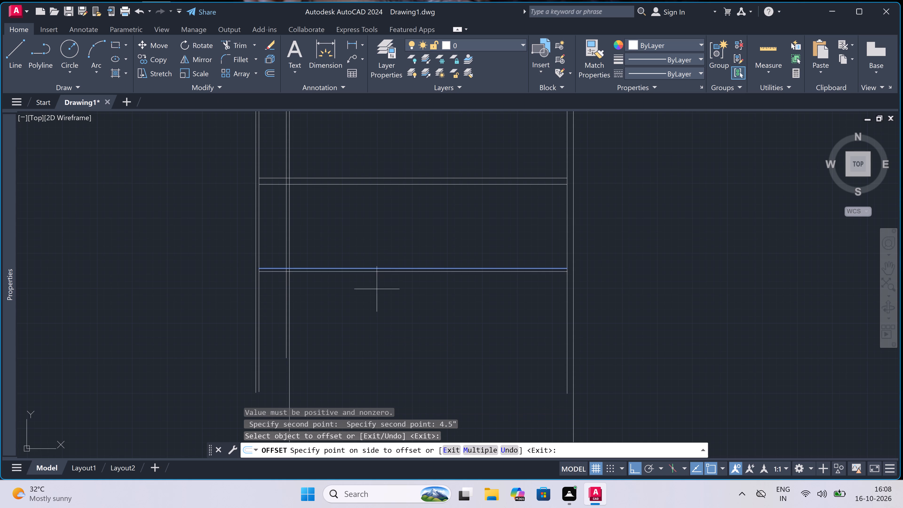
{"action": "left_click", "coordinate": [372, 313]}
{"action": "key", "text": "Escape"}
Offset the lower line of the new 4.5" horizontal wall 10'4.5" downward.
{"action": "key", "text": "space"}
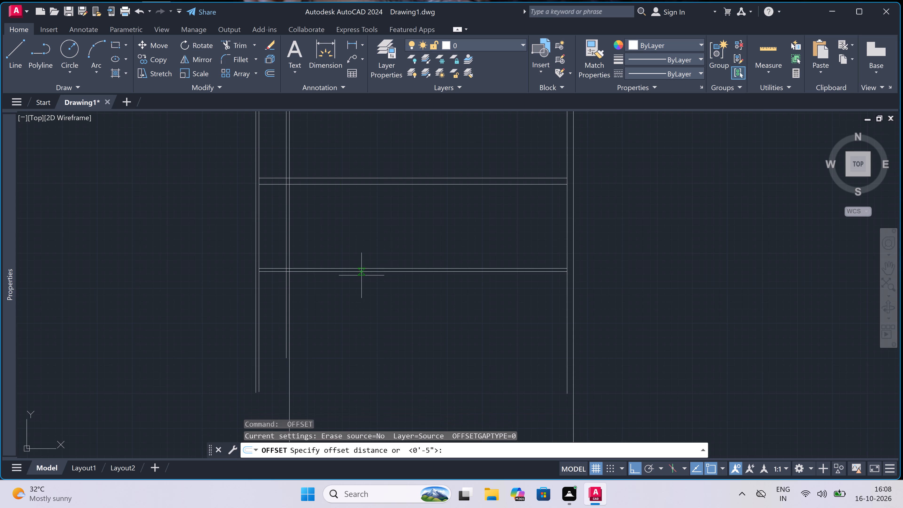
{"action": "left_click_drag", "start_coordinate": [361, 275], "coordinate": [363, 299]}
{"action": "scroll", "coordinate": [362, 299], "scroll_direction": "down", "scroll_amount": 3}
{"action": "scroll", "coordinate": [354, 337], "scroll_direction": "up", "scroll_amount": 2}
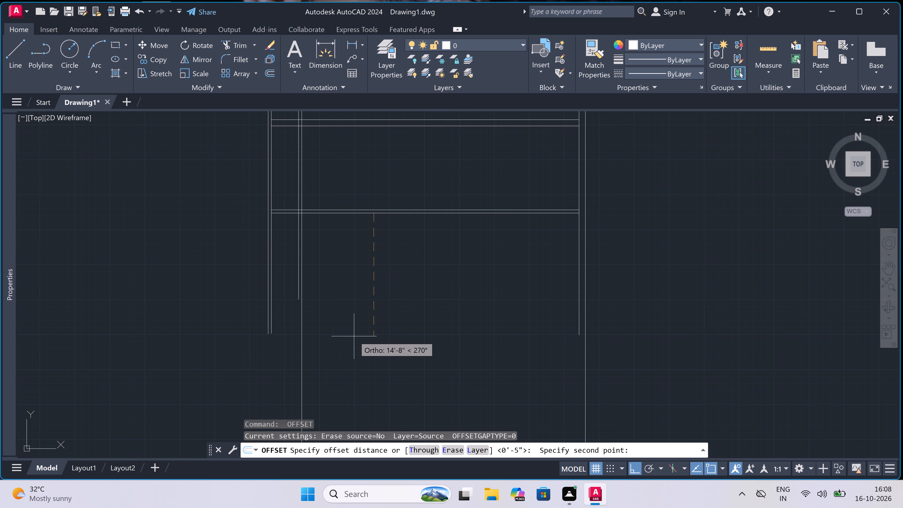
{"action": "type", "text": "10'4.5\""}
{"action": "key", "text": "space"}
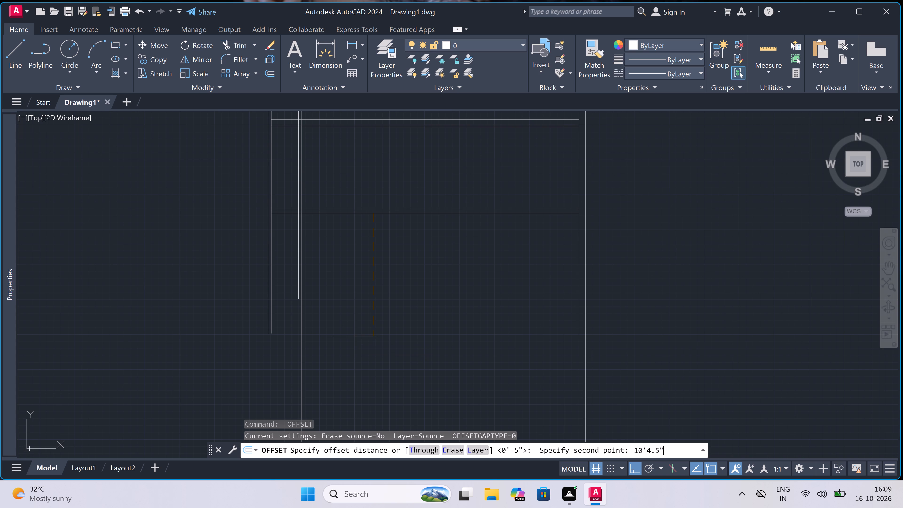
{"action": "left_click", "coordinate": [360, 215]}
{"action": "left_click", "coordinate": [363, 290]}
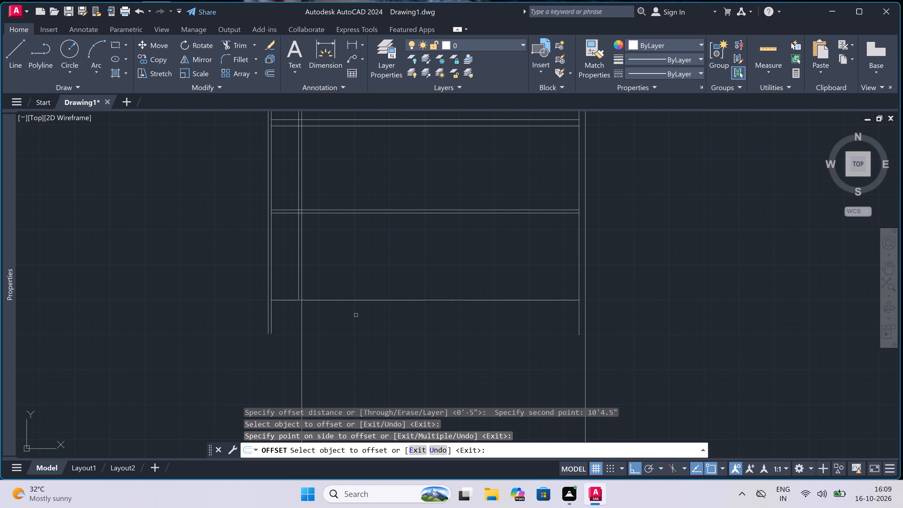
{"action": "key", "text": "Escape"}
Offset the new lowest horizontal line 9" downward to form the bottom wall.
{"action": "key", "text": "space"}
{"action": "left_click", "coordinate": [356, 302]}
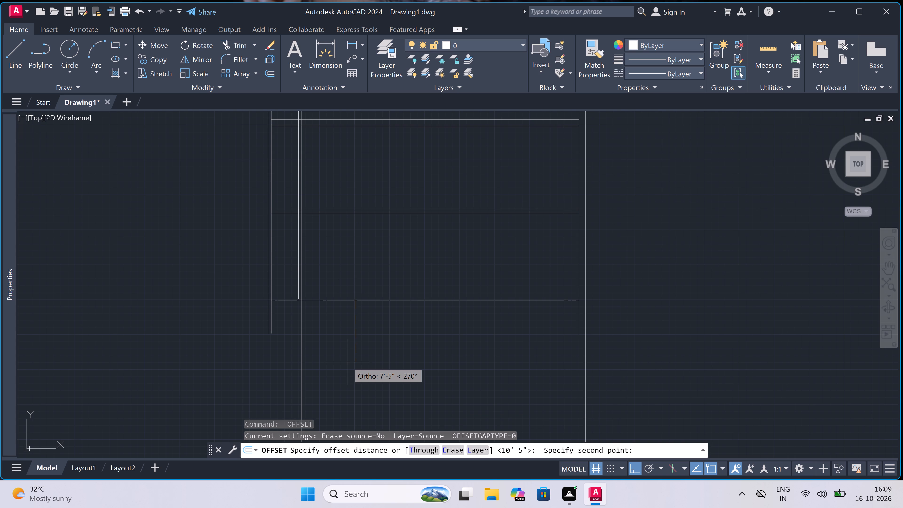
{"action": "type", "text": "9\""}
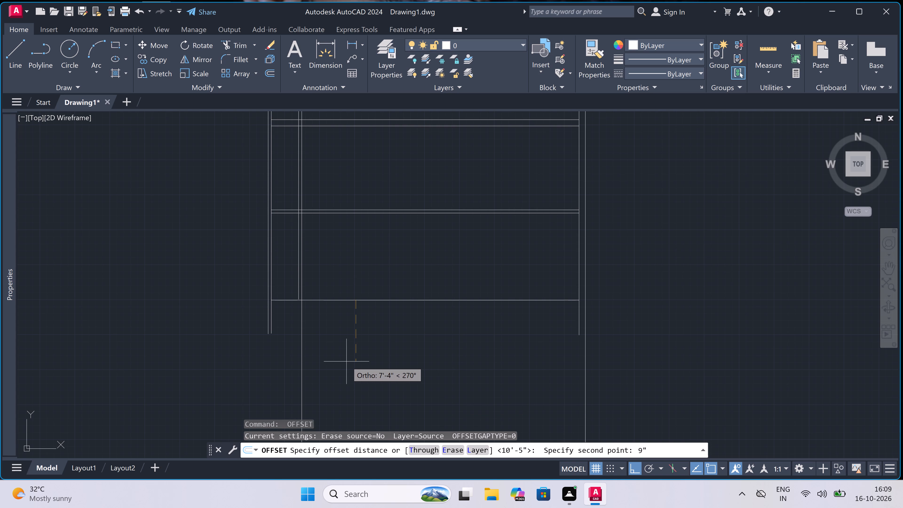
{"action": "key", "text": "space"}
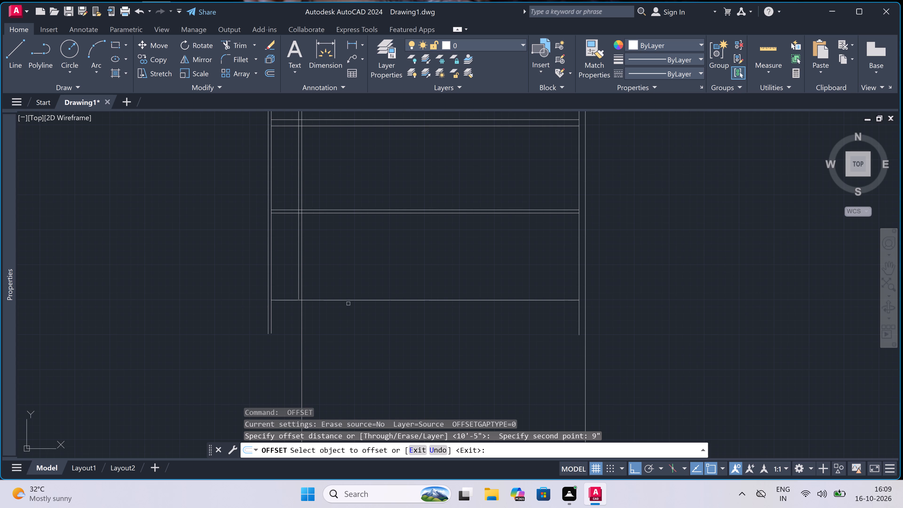
{"action": "double_click", "coordinate": [348, 302]}
{"action": "double_click", "coordinate": [336, 346]}
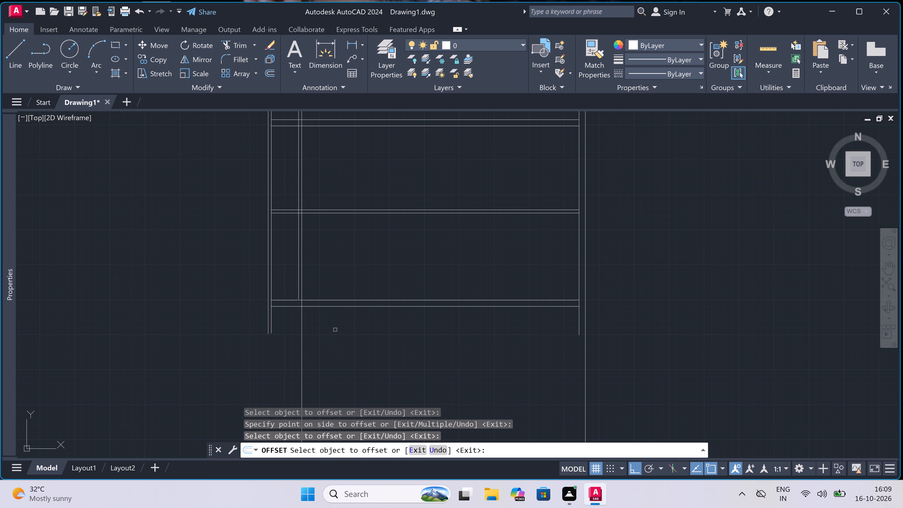
{"action": "key", "text": "Escape"}
Extend both lines of the bottom 9" wall to the outermost vertical wall lines at each end.
{"action": "type", "text": "es"}
{"action": "key", "text": "Escape"}
{"action": "type", "text": "ex"}
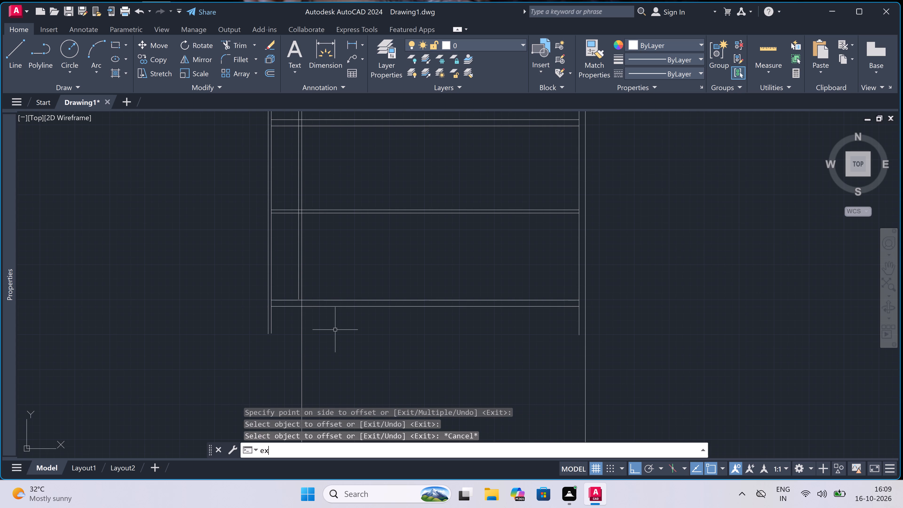
{"action": "key", "text": "space"}
{"action": "left_click", "coordinate": [320, 306]}
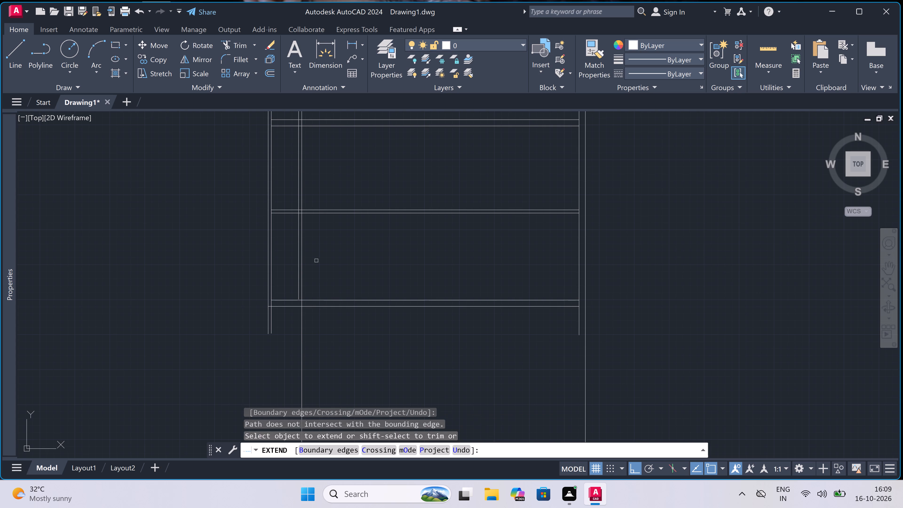
{"action": "left_click", "coordinate": [316, 261]}
{"action": "left_click", "coordinate": [312, 361]}
{"action": "left_click", "coordinate": [290, 282]}
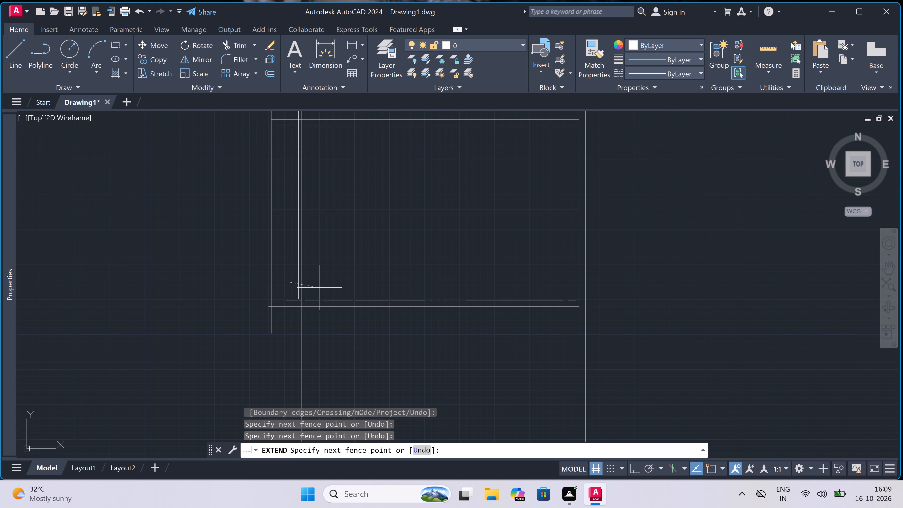
{"action": "left_click", "coordinate": [328, 290]}
{"action": "double_click", "coordinate": [565, 285]}
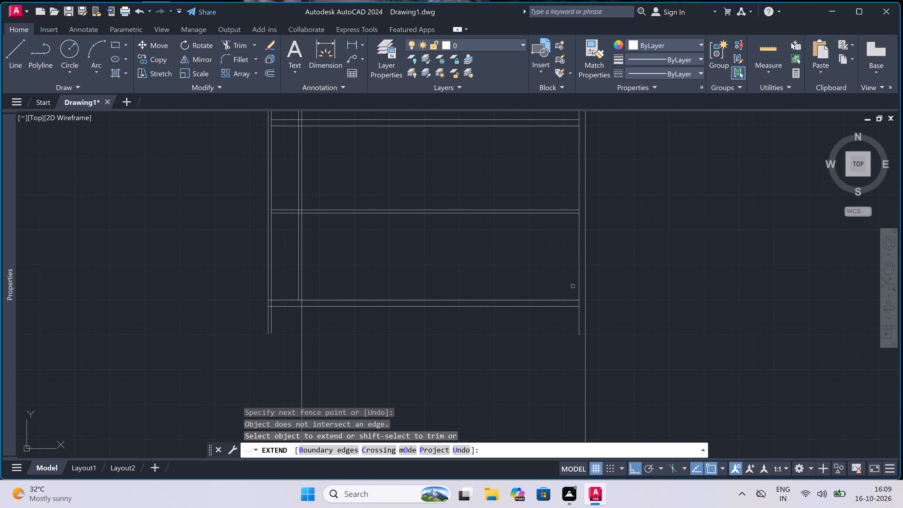
{"action": "left_click", "coordinate": [563, 353]}
{"action": "key", "text": "Escape"}
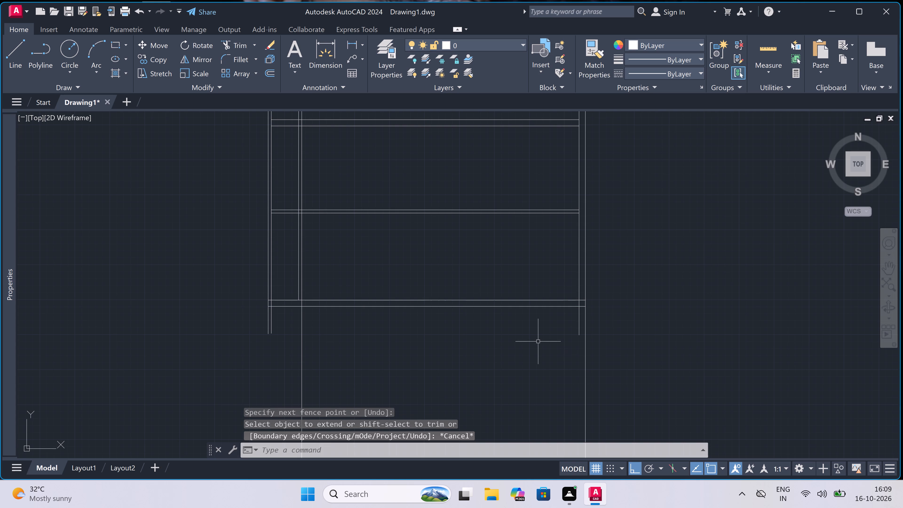
Trim the vertical line ends below the bottom wall and the partition line running through that wall.
{"action": "type", "text": "tr"}
{"action": "key", "text": "space"}
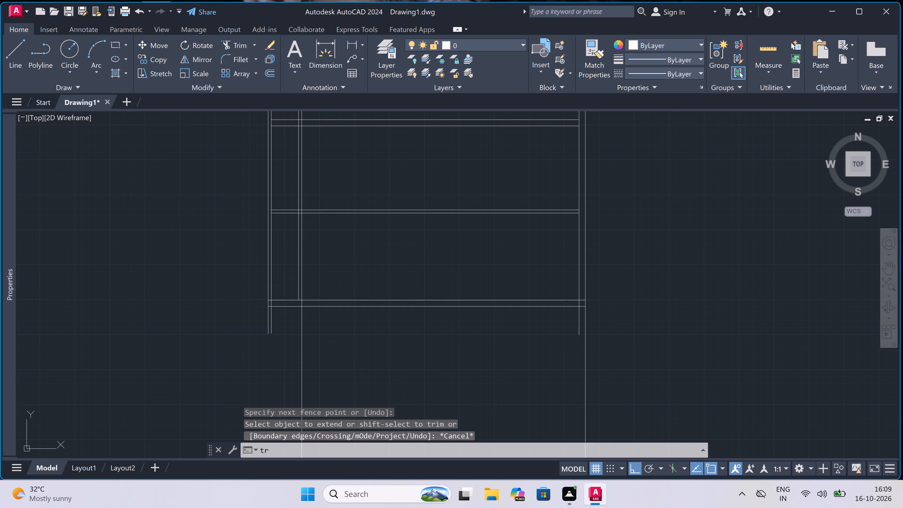
{"action": "left_click", "coordinate": [631, 324]}
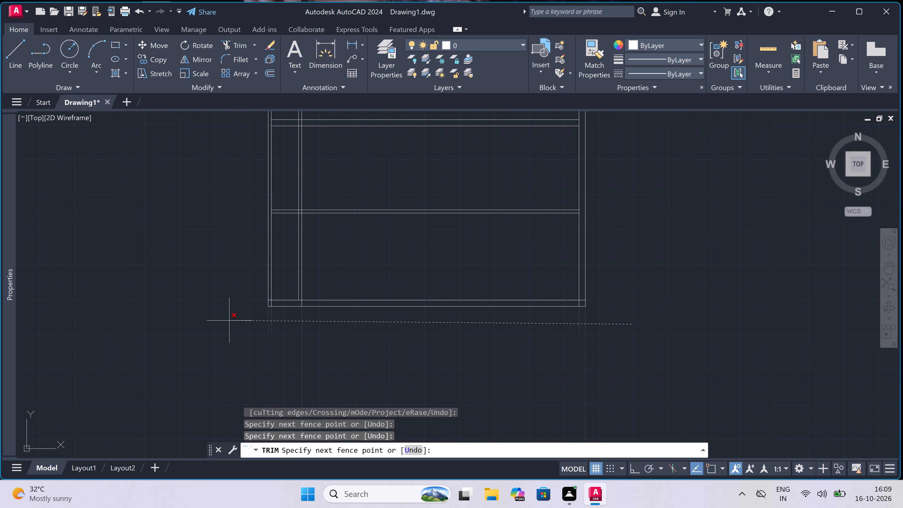
{"action": "left_click", "coordinate": [229, 321]}
{"action": "scroll", "coordinate": [309, 302], "scroll_direction": "up", "scroll_amount": 4}
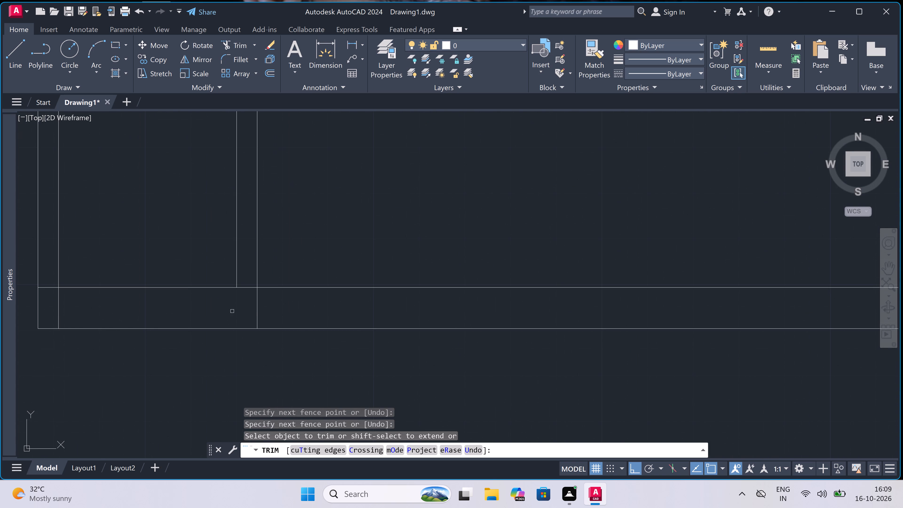
{"action": "left_click", "coordinate": [232, 312]}
{"action": "left_click", "coordinate": [255, 311]}
{"action": "left_click", "coordinate": [255, 311]}
{"action": "left_click", "coordinate": [295, 307]}
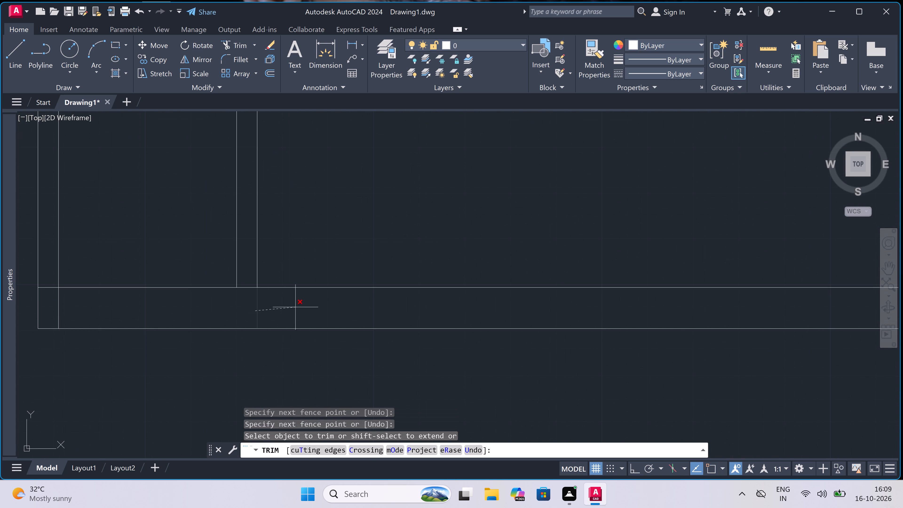
Trim the overlapping inner horizontal and vertical wall lines at the bottom-left corner of the plan.
{"action": "scroll", "coordinate": [297, 306], "scroll_direction": "down", "scroll_amount": 4}
{"action": "scroll", "coordinate": [250, 305], "scroll_direction": "up", "scroll_amount": 3}
{"action": "scroll", "coordinate": [280, 307], "scroll_direction": "up", "scroll_amount": 3}
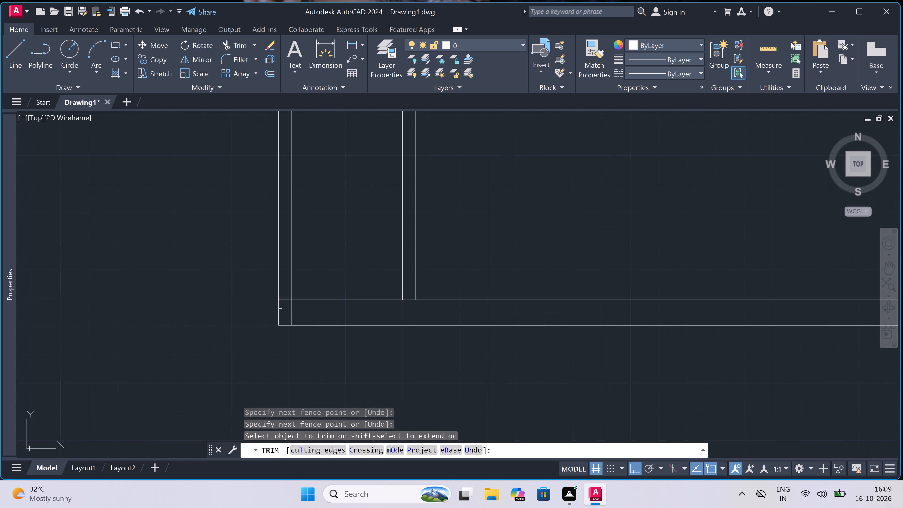
{"action": "left_click", "coordinate": [302, 266]}
{"action": "left_click", "coordinate": [280, 357]}
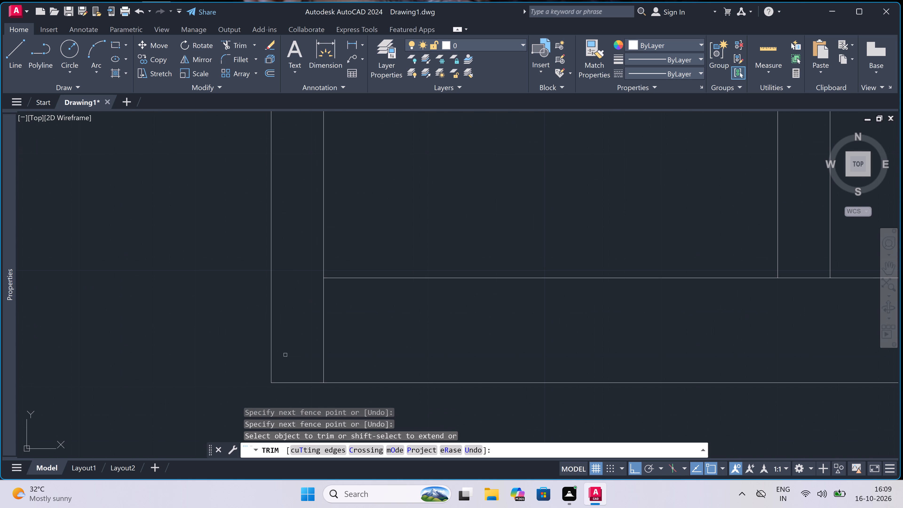
{"action": "left_click", "coordinate": [285, 355]}
{"action": "left_click", "coordinate": [401, 344]}
{"action": "scroll", "coordinate": [295, 337], "scroll_direction": "down", "scroll_amount": 5}
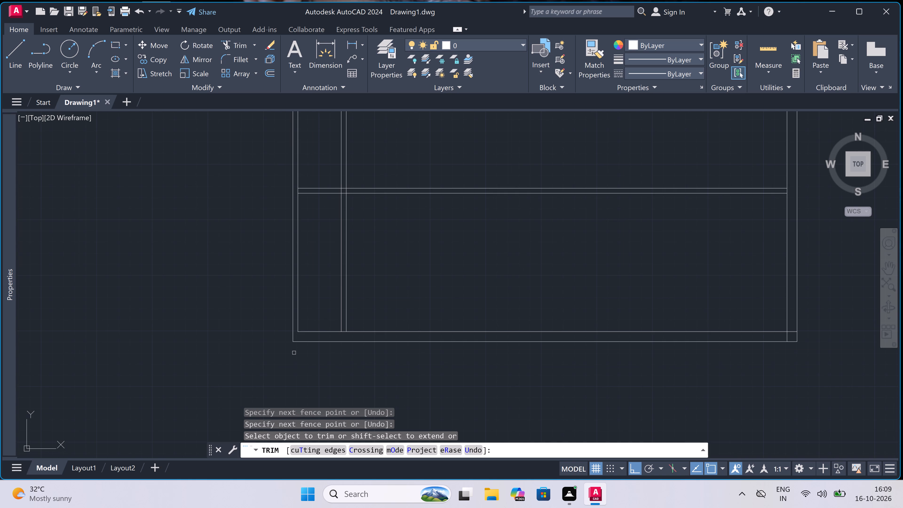
{"action": "scroll", "coordinate": [308, 321], "scroll_direction": "up", "scroll_amount": 1}
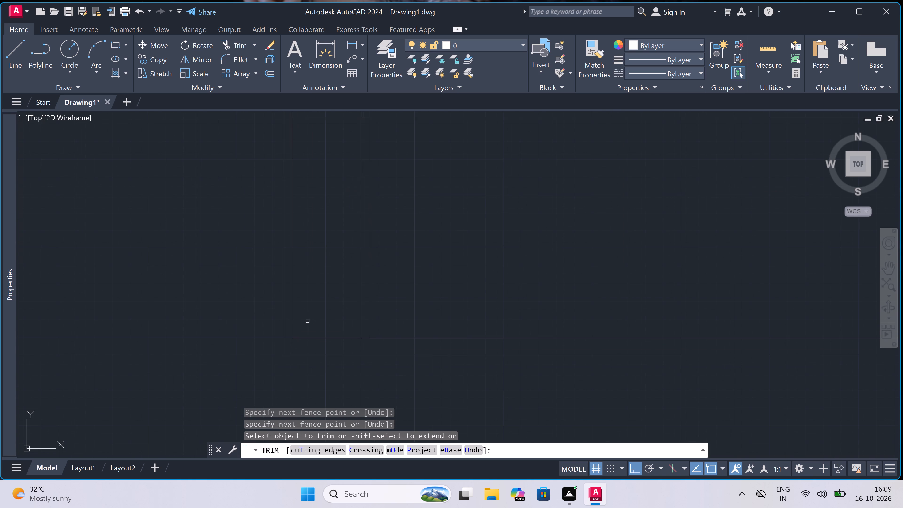
{"action": "key", "text": "Escape"}
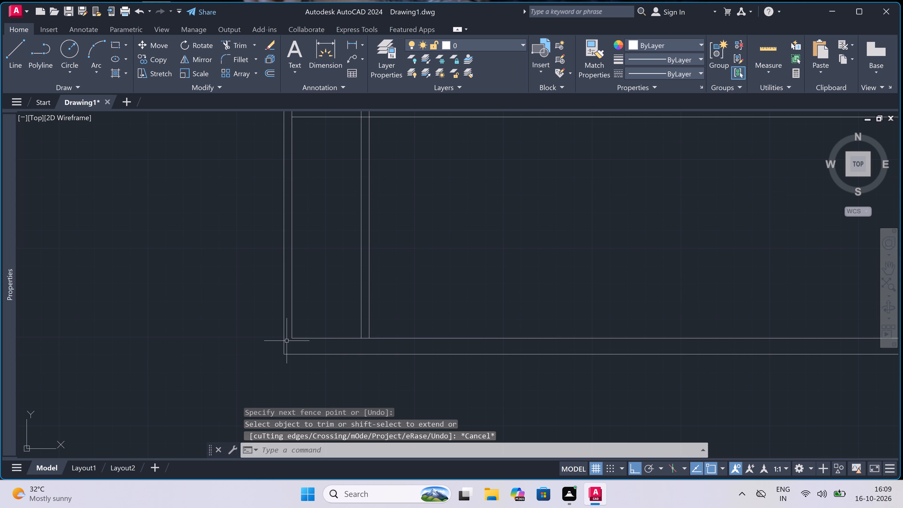
Draw a short horizontal line from the bottom-left inner corner to the outer line of the left wall.
{"action": "key", "text": "l"}
{"action": "key", "text": "space"}
{"action": "scroll", "coordinate": [293, 344], "scroll_direction": "up", "scroll_amount": 2}
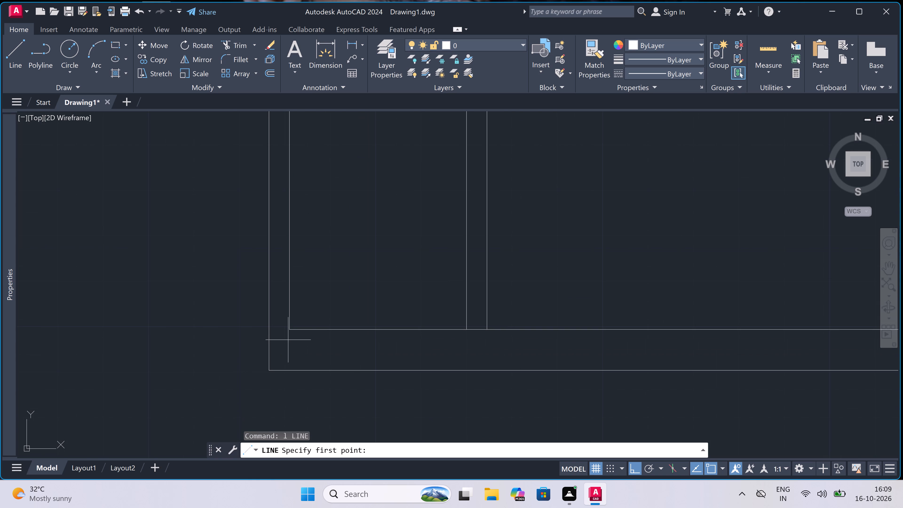
{"action": "double_click", "coordinate": [289, 329]}
{"action": "left_click", "coordinate": [268, 329]}
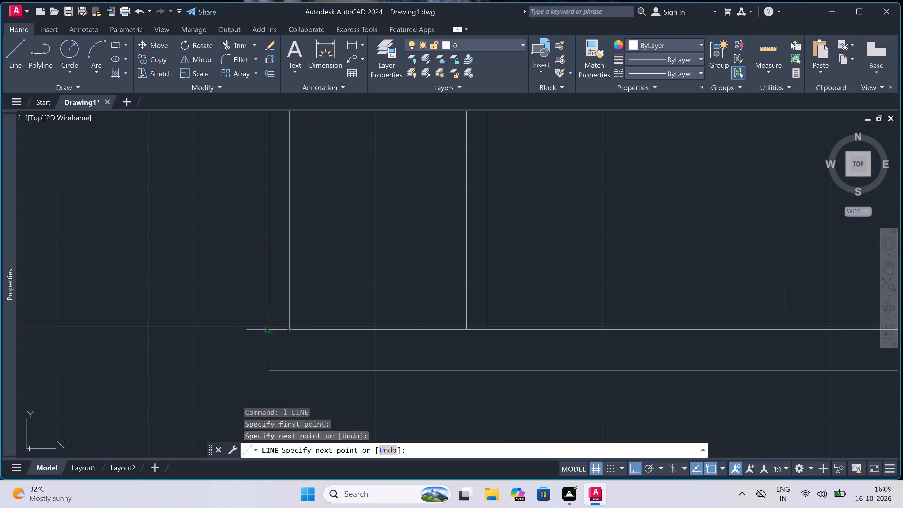
{"action": "key", "text": "Escape"}
Trim the crossing lines where the vertical partition meets the lower 4.5" horizontal wall, leaving an open junction.
{"action": "scroll", "coordinate": [268, 330], "scroll_direction": "down", "scroll_amount": 4}
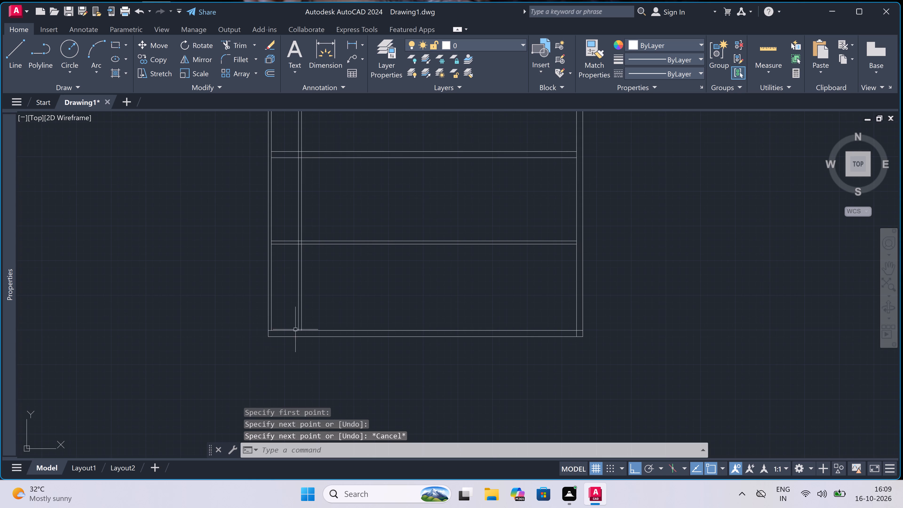
{"action": "scroll", "coordinate": [295, 329], "scroll_direction": "down", "scroll_amount": 2}
{"action": "scroll", "coordinate": [297, 300], "scroll_direction": "up", "scroll_amount": 4}
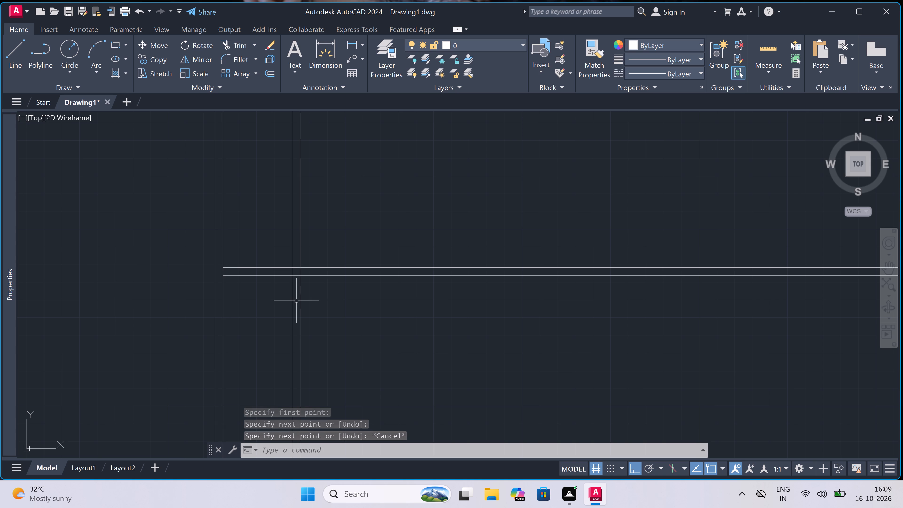
{"action": "type", "text": "tr"}
{"action": "key", "text": "space"}
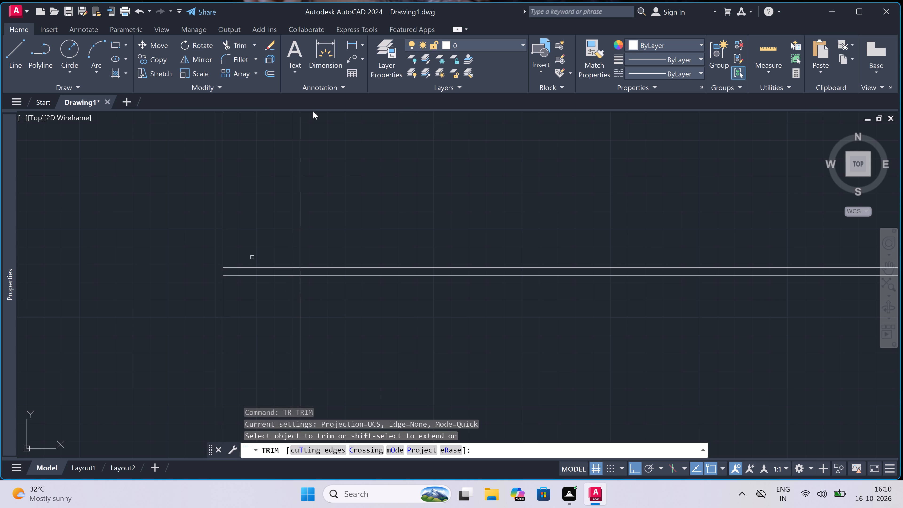
{"action": "scroll", "coordinate": [176, 390], "scroll_direction": "down", "scroll_amount": 2}
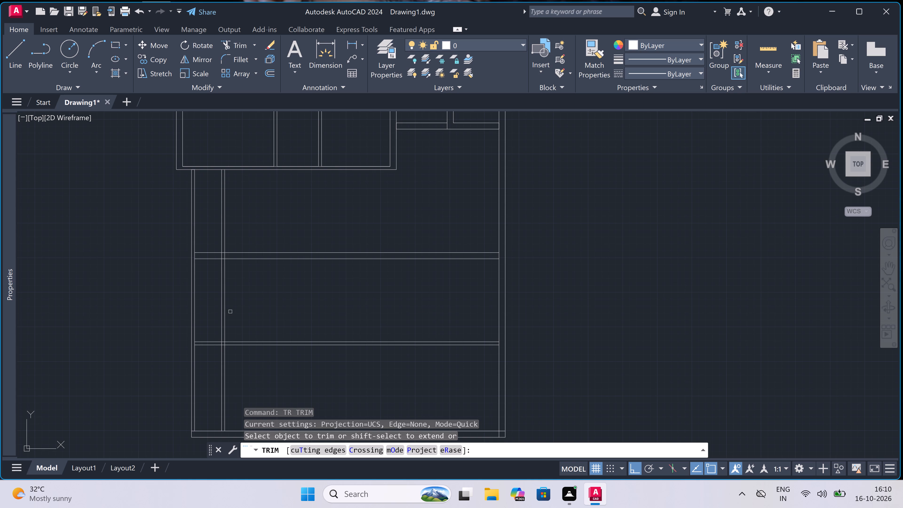
{"action": "scroll", "coordinate": [230, 311], "scroll_direction": "up", "scroll_amount": 2}
{"action": "scroll", "coordinate": [217, 329], "scroll_direction": "down", "scroll_amount": 2}
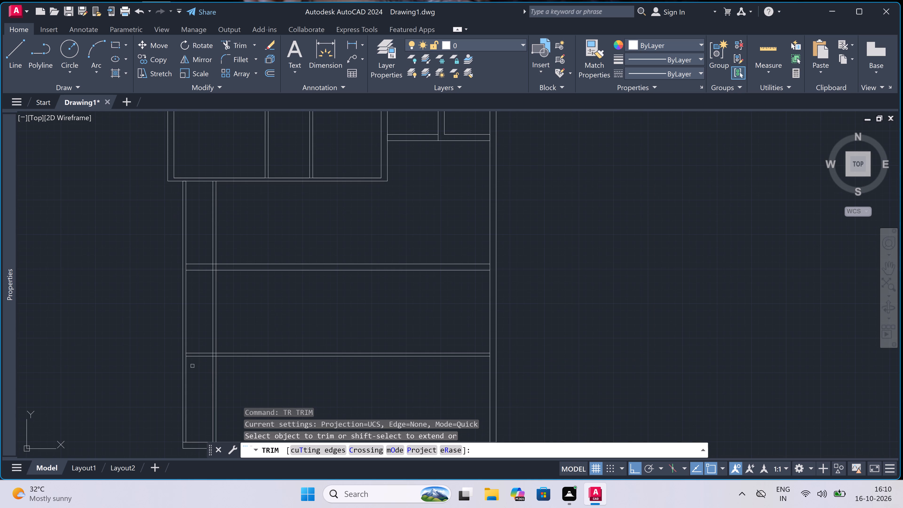
{"action": "scroll", "coordinate": [210, 353], "scroll_direction": "up", "scroll_amount": 3}
{"action": "scroll", "coordinate": [211, 378], "scroll_direction": "up", "scroll_amount": 2}
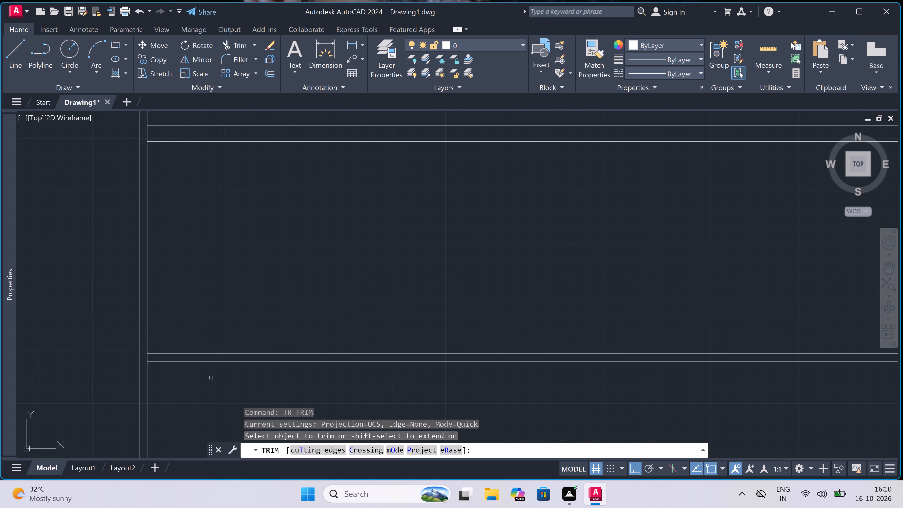
{"action": "left_click", "coordinate": [235, 348]}
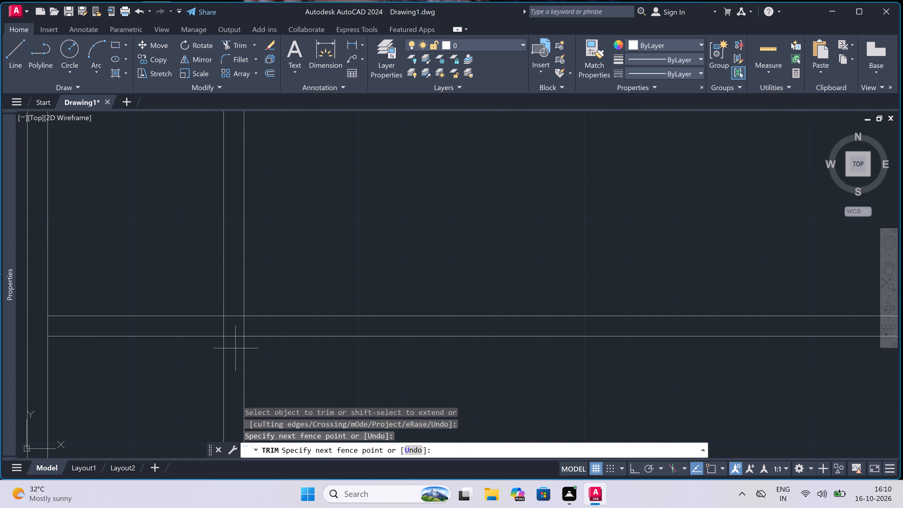
{"action": "left_click", "coordinate": [237, 298]}
{"action": "scroll", "coordinate": [221, 335], "scroll_direction": "up", "scroll_amount": 1}
{"action": "double_click", "coordinate": [206, 323]}
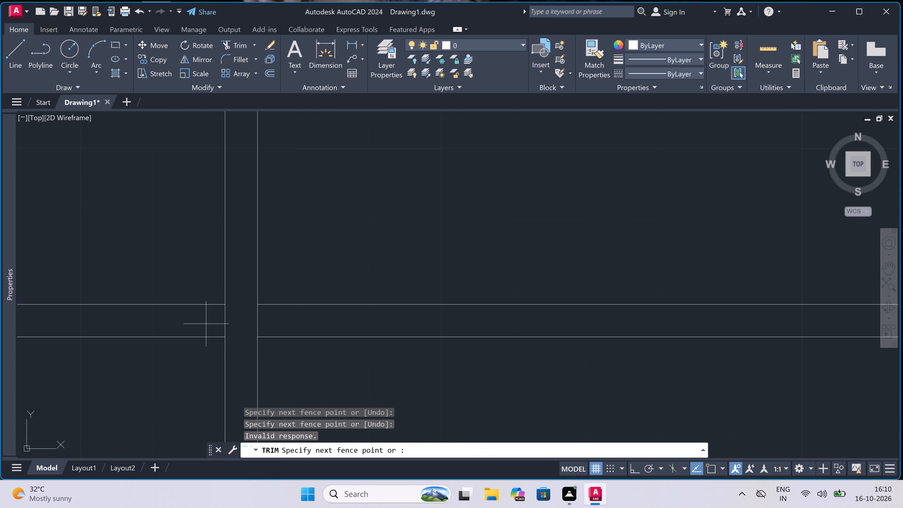
{"action": "left_click", "coordinate": [290, 321]}
{"action": "scroll", "coordinate": [259, 322], "scroll_direction": "down", "scroll_amount": 4}
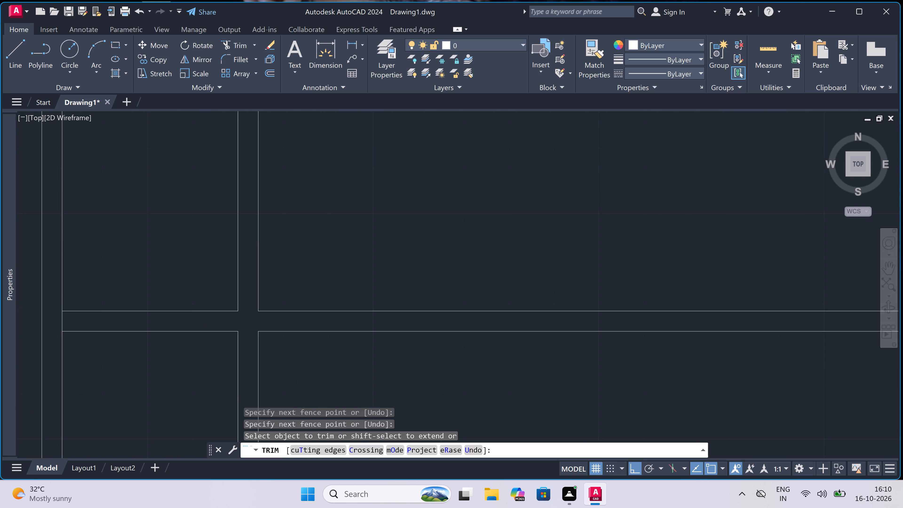
Trim the crossing lines where the vertical partition meets the 9" horizontal wall above, leaving an open junction.
{"action": "scroll", "coordinate": [257, 320], "scroll_direction": "down", "scroll_amount": 3}
{"action": "scroll", "coordinate": [256, 251], "scroll_direction": "up", "scroll_amount": 4}
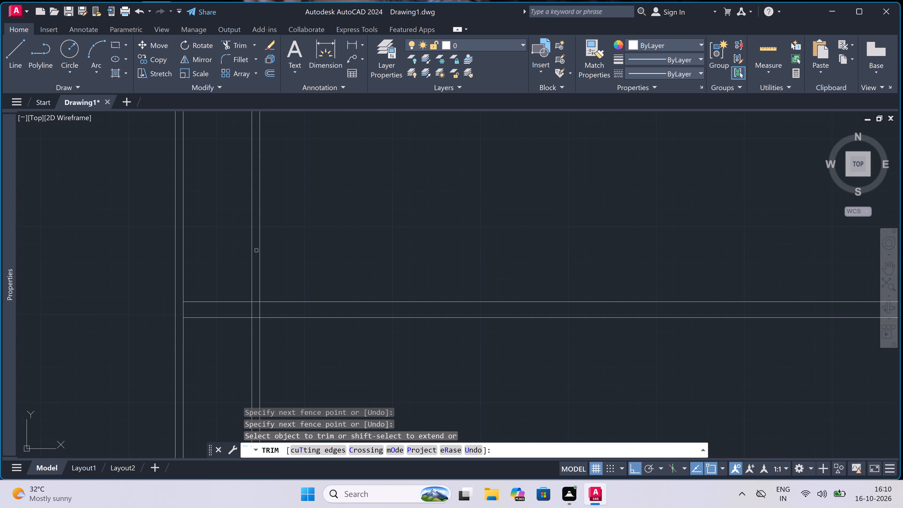
{"action": "scroll", "coordinate": [243, 310], "scroll_direction": "up", "scroll_amount": 2}
{"action": "left_click", "coordinate": [245, 319]}
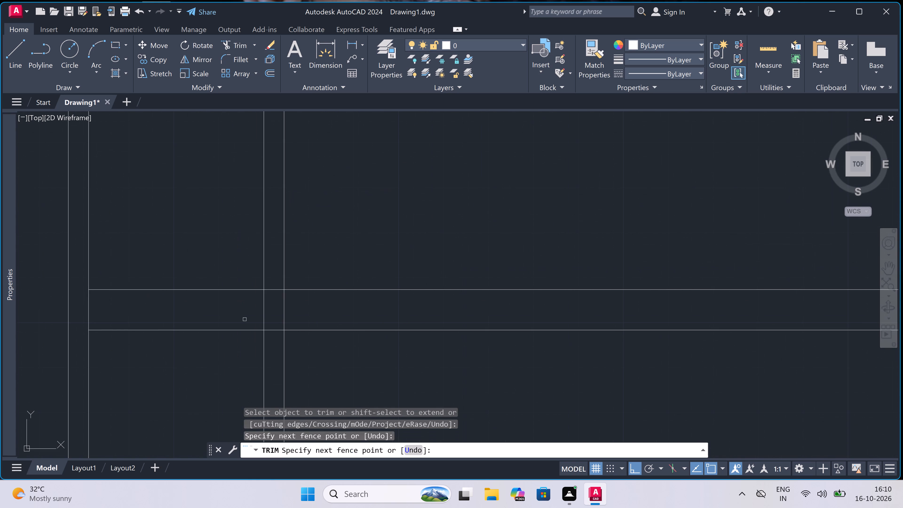
{"action": "double_click", "coordinate": [339, 320]}
{"action": "left_click", "coordinate": [278, 338]}
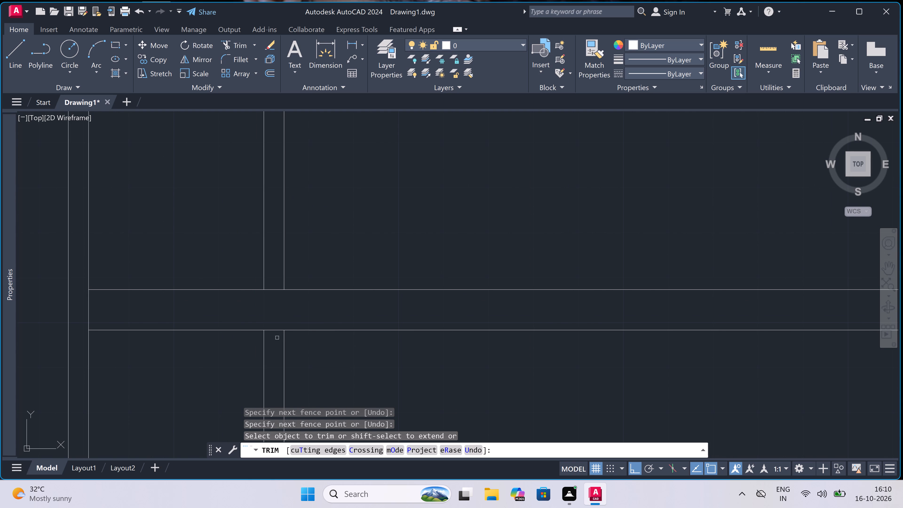
{"action": "double_click", "coordinate": [280, 266]}
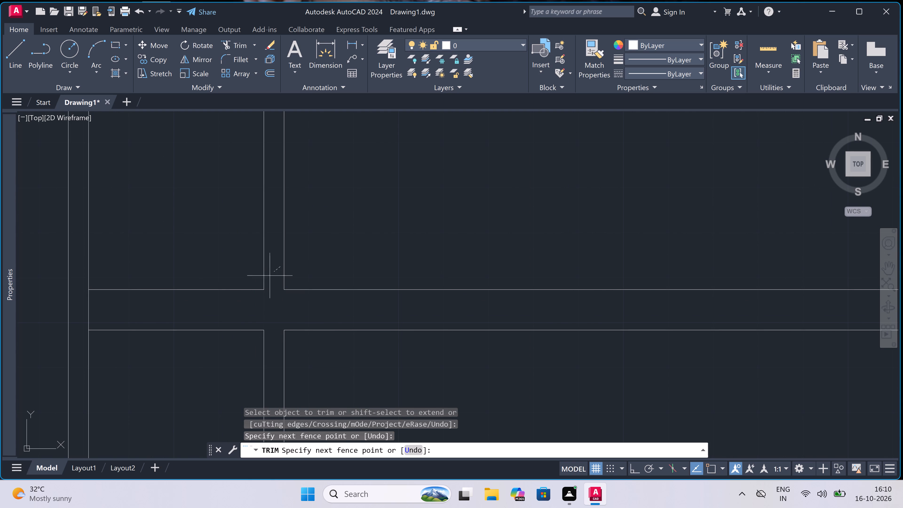
{"action": "scroll", "coordinate": [249, 291], "scroll_direction": "down", "scroll_amount": 1}
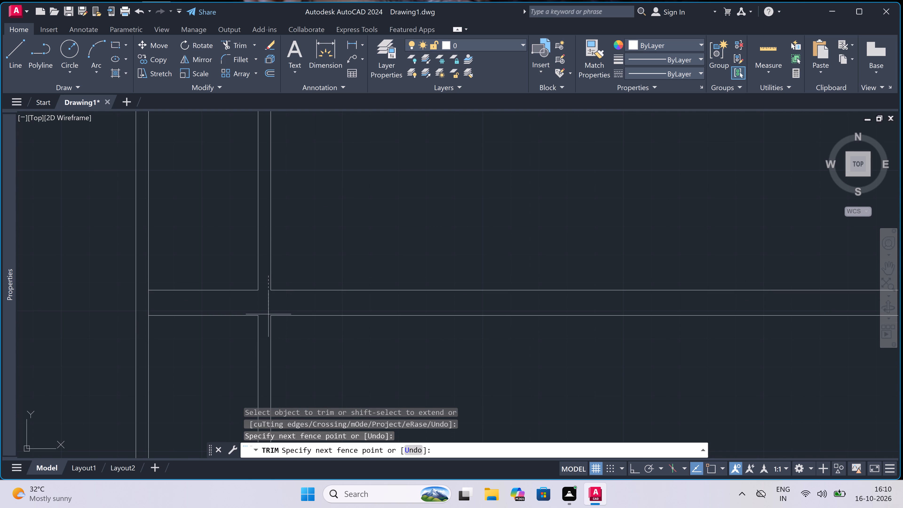
{"action": "left_click", "coordinate": [266, 312]}
{"action": "scroll", "coordinate": [256, 300], "scroll_direction": "down", "scroll_amount": 4}
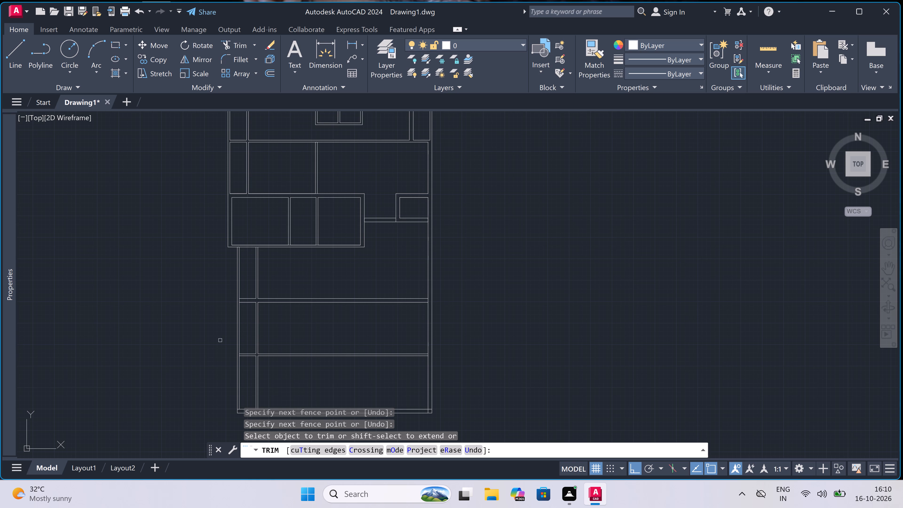
{"action": "key", "text": "Escape"}
Extend the lines of the 9" and 4.5" horizontal walls to the outer line of the left wall.
{"action": "scroll", "coordinate": [235, 336], "scroll_direction": "up", "scroll_amount": 1}
{"action": "key", "text": "e"}
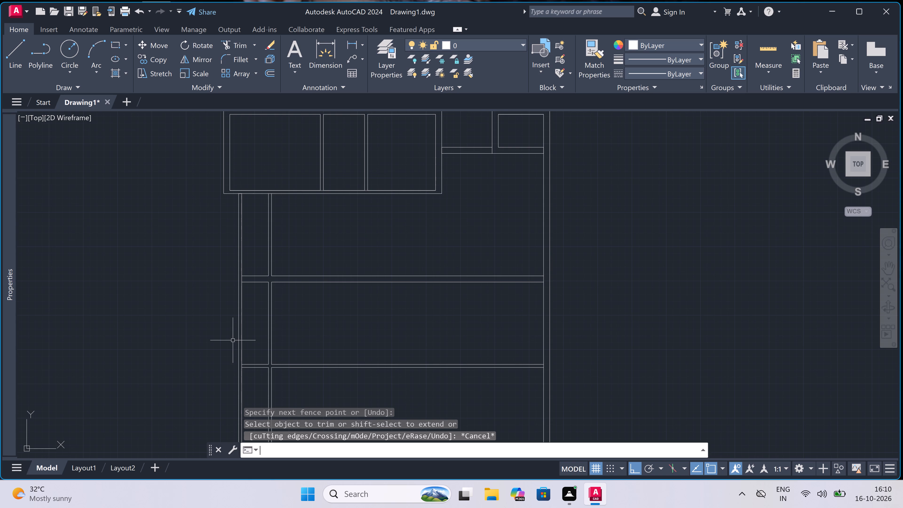
{"action": "key", "text": "x"}
{"action": "key", "text": "space"}
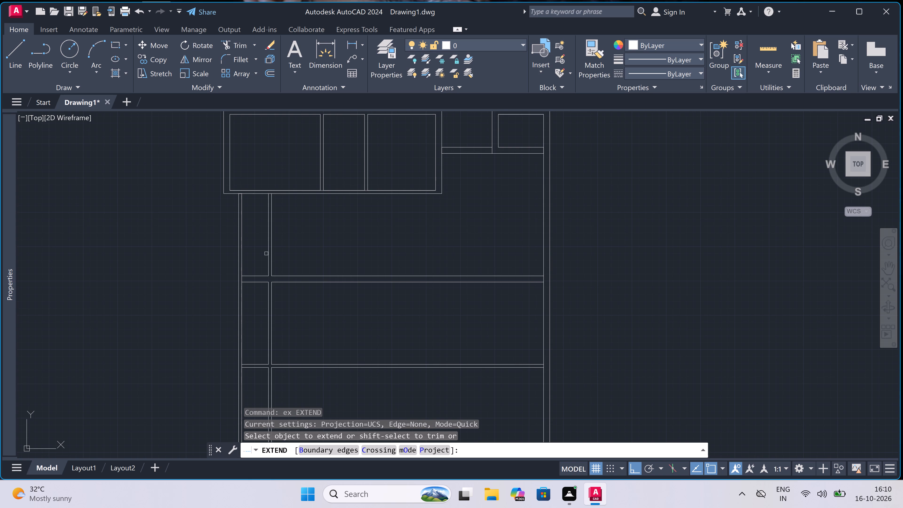
{"action": "left_click", "coordinate": [248, 263]}
{"action": "double_click", "coordinate": [249, 377]}
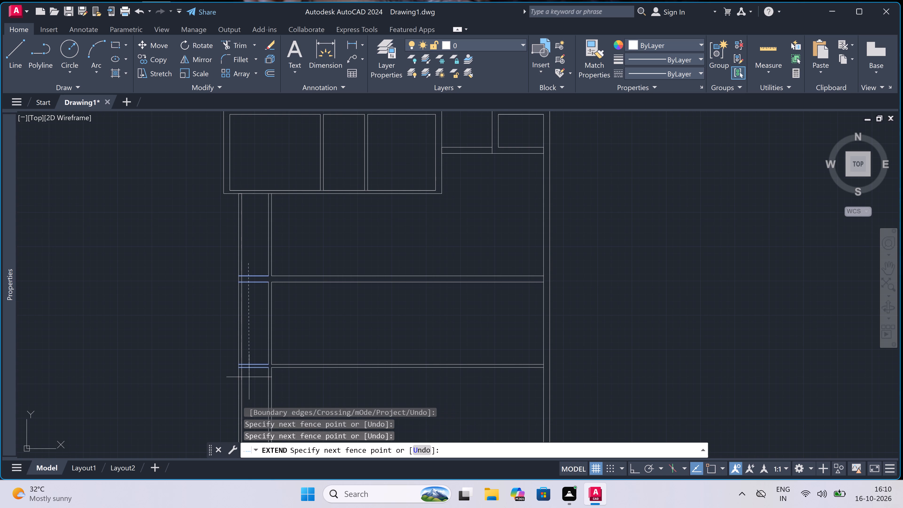
{"action": "key", "text": "Escape"}
Trim the left wall's inner line where the 4.5" and 9" horizontal walls meet it, opening both junctions.
{"action": "key", "text": "t"}
{"action": "key", "text": "r"}
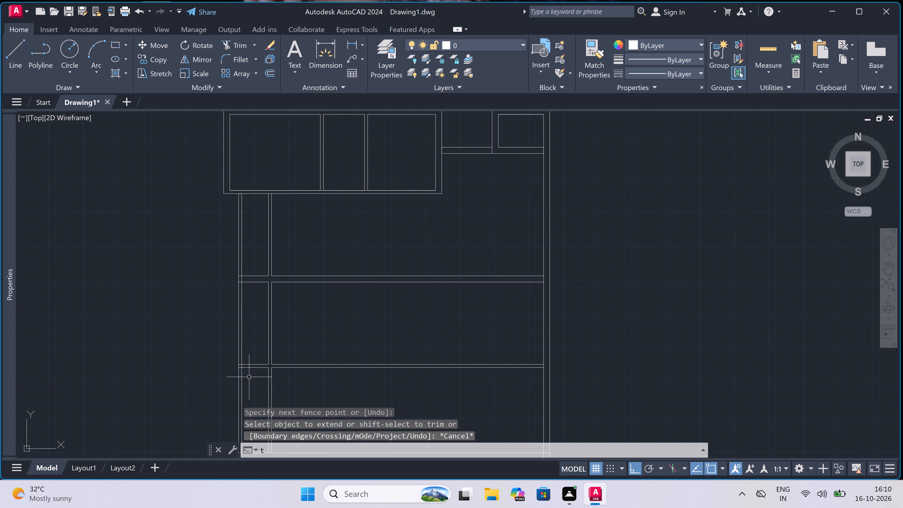
{"action": "key", "text": "space"}
{"action": "scroll", "coordinate": [231, 381], "scroll_direction": "up", "scroll_amount": 3}
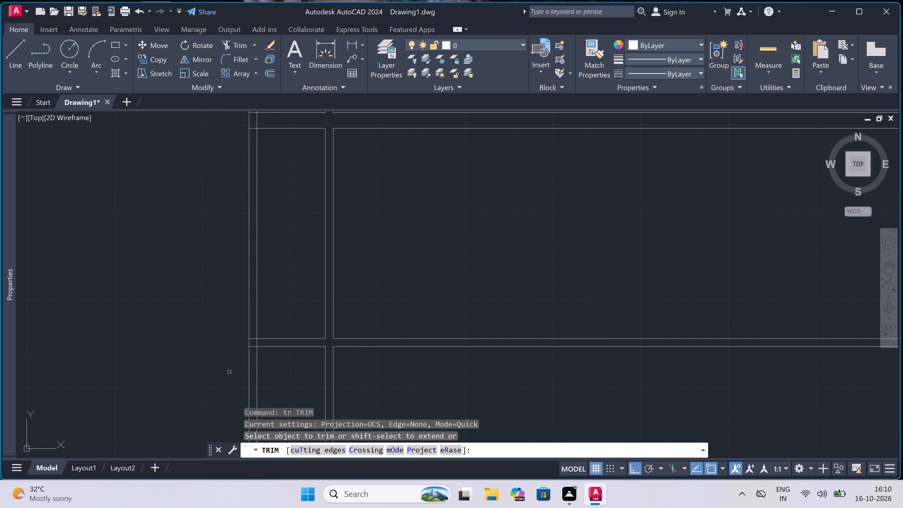
{"action": "scroll", "coordinate": [257, 344], "scroll_direction": "up", "scroll_amount": 3}
{"action": "left_click", "coordinate": [256, 342]}
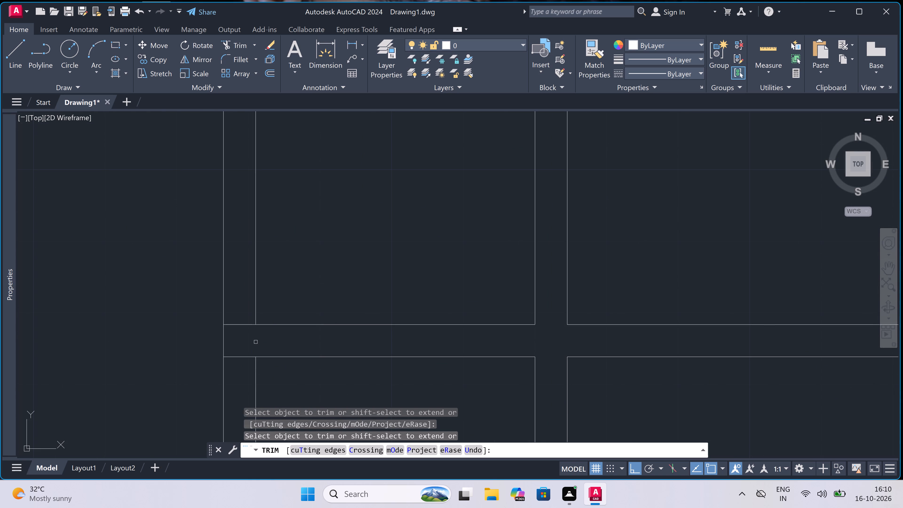
{"action": "scroll", "coordinate": [256, 342], "scroll_direction": "down", "scroll_amount": 6}
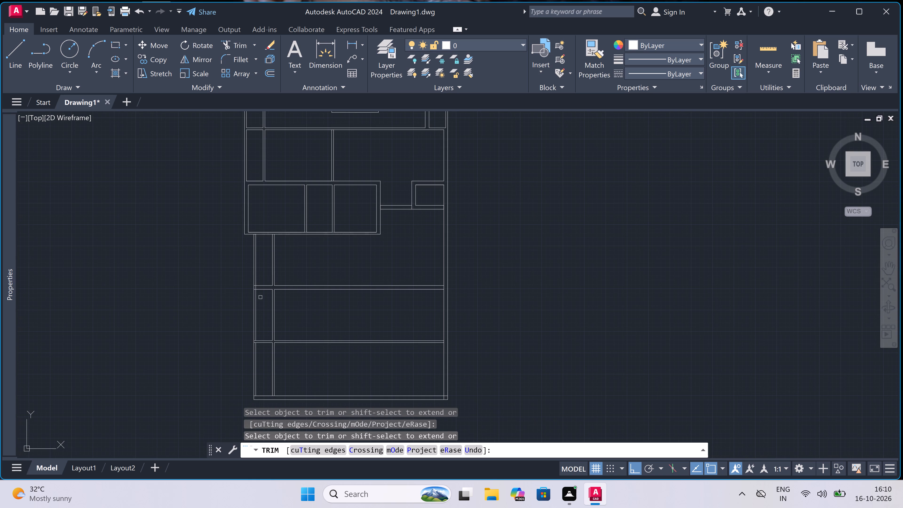
{"action": "scroll", "coordinate": [260, 289], "scroll_direction": "up", "scroll_amount": 4}
{"action": "left_click", "coordinate": [233, 281]}
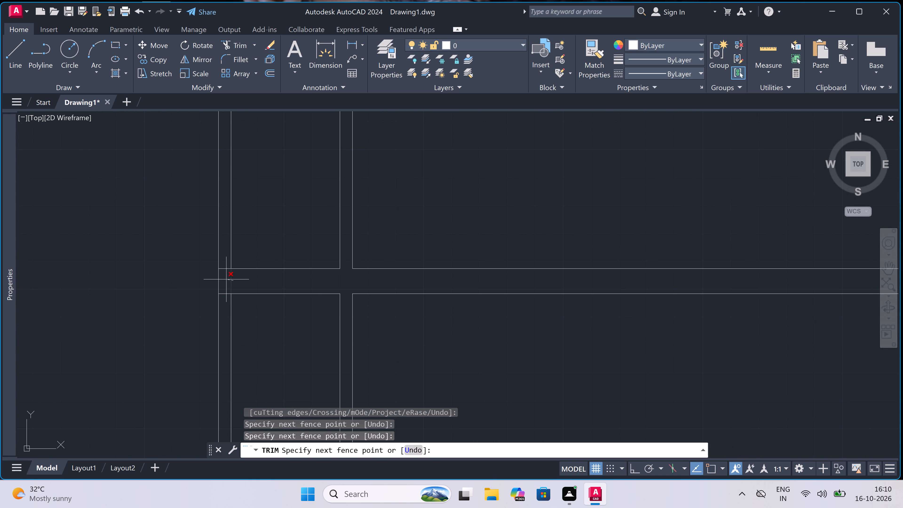
{"action": "left_click", "coordinate": [226, 279]}
{"action": "key", "text": "Escape"}
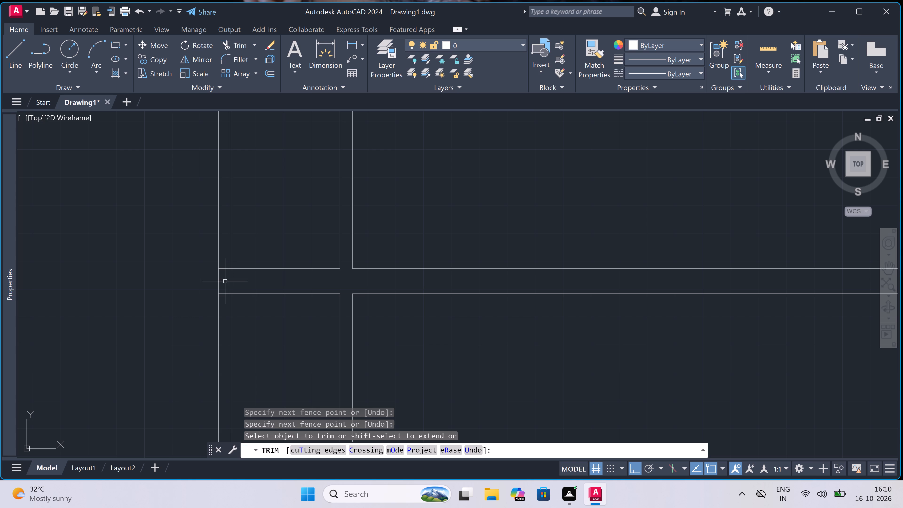
Offset the vertical partition's right-hand line 11' to the right in the bottom room and in the room above it.
{"action": "scroll", "coordinate": [223, 287], "scroll_direction": "down", "scroll_amount": 4}
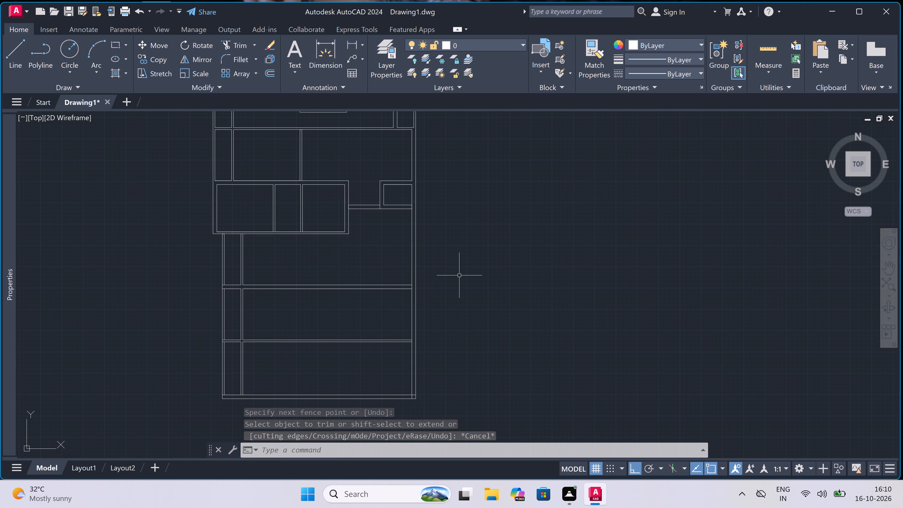
{"action": "scroll", "coordinate": [362, 282], "scroll_direction": "down", "scroll_amount": 2}
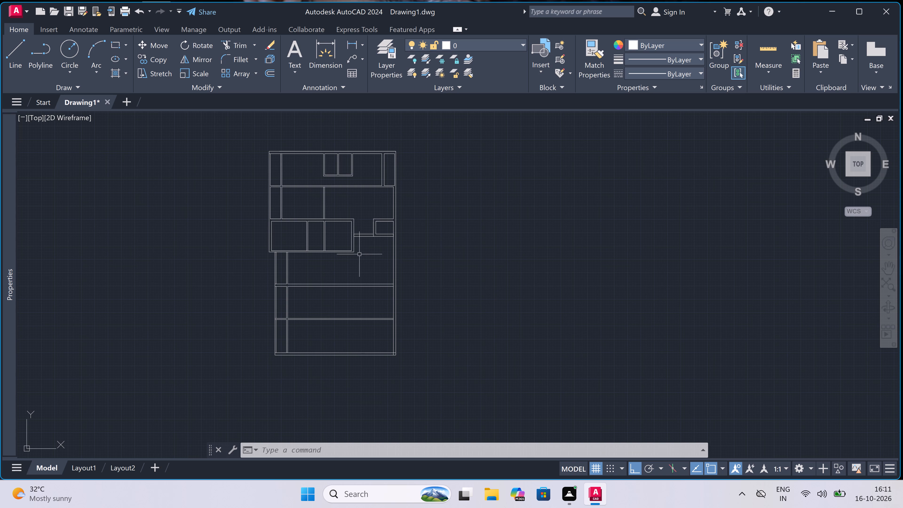
{"action": "scroll", "coordinate": [345, 261], "scroll_direction": "down", "scroll_amount": 1}
{"action": "scroll", "coordinate": [317, 289], "scroll_direction": "up", "scroll_amount": 2}
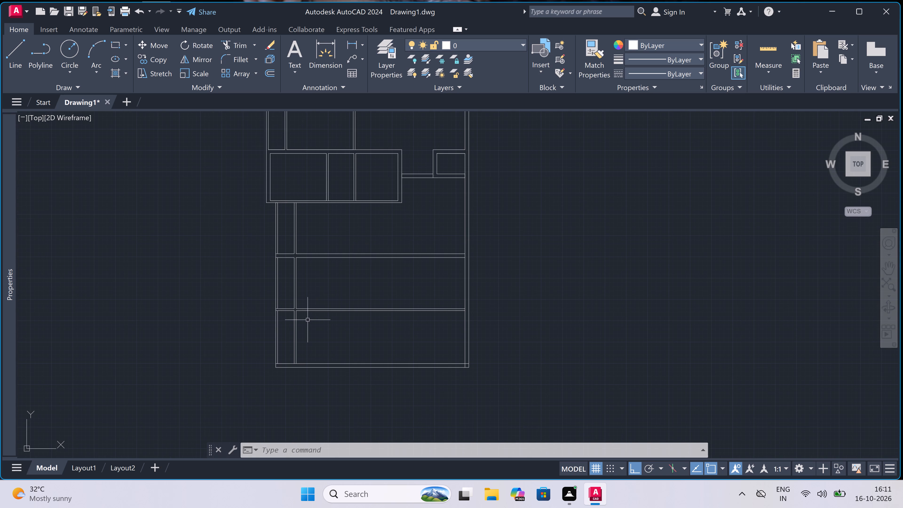
{"action": "scroll", "coordinate": [308, 322], "scroll_direction": "down", "scroll_amount": 1}
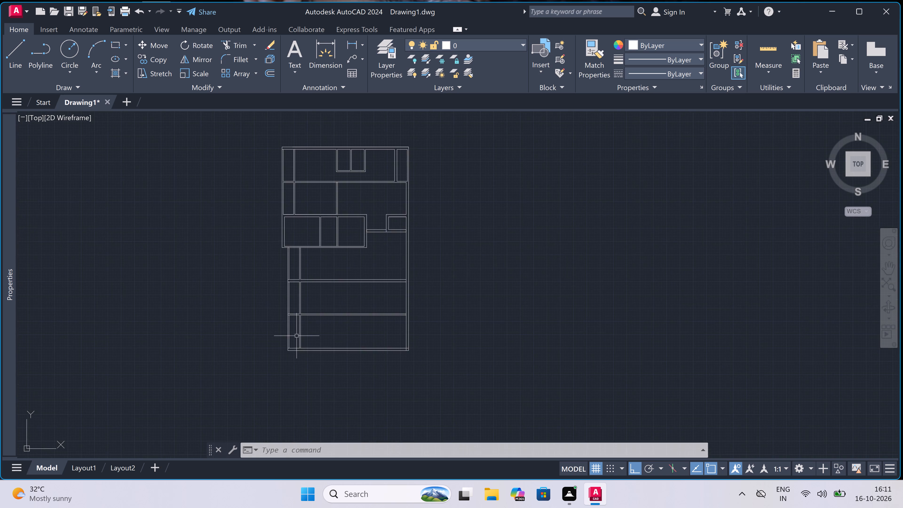
{"action": "scroll", "coordinate": [297, 336], "scroll_direction": "up", "scroll_amount": 3}
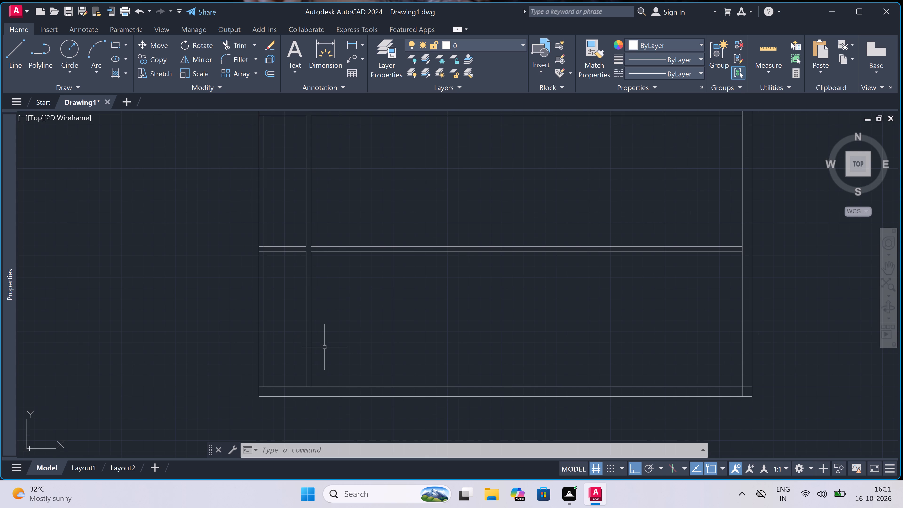
{"action": "type", "text": "o"}
{"action": "key", "text": "space"}
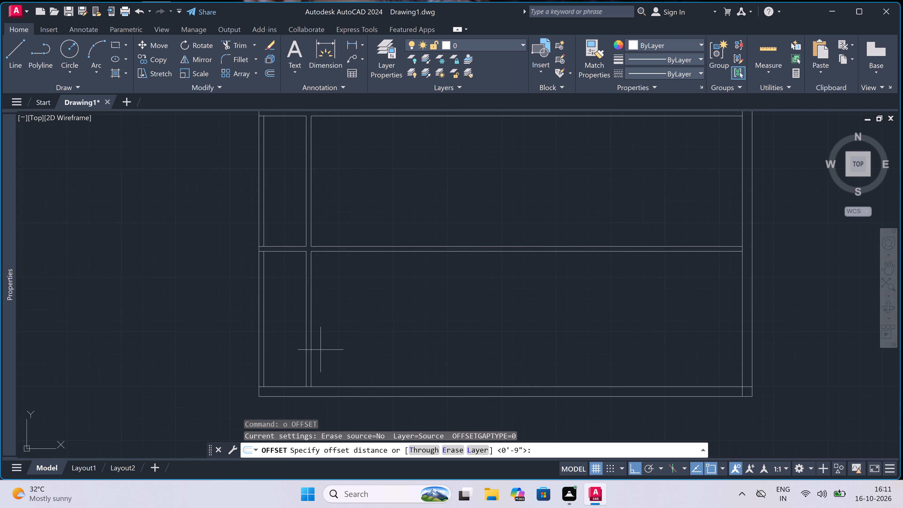
{"action": "left_click", "coordinate": [313, 332]}
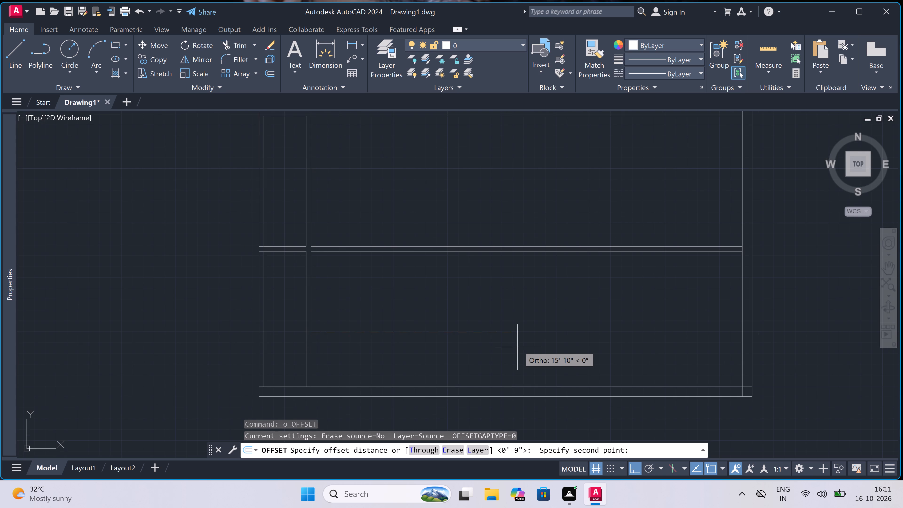
{"action": "type", "text": "11'"}
{"action": "key", "text": "space"}
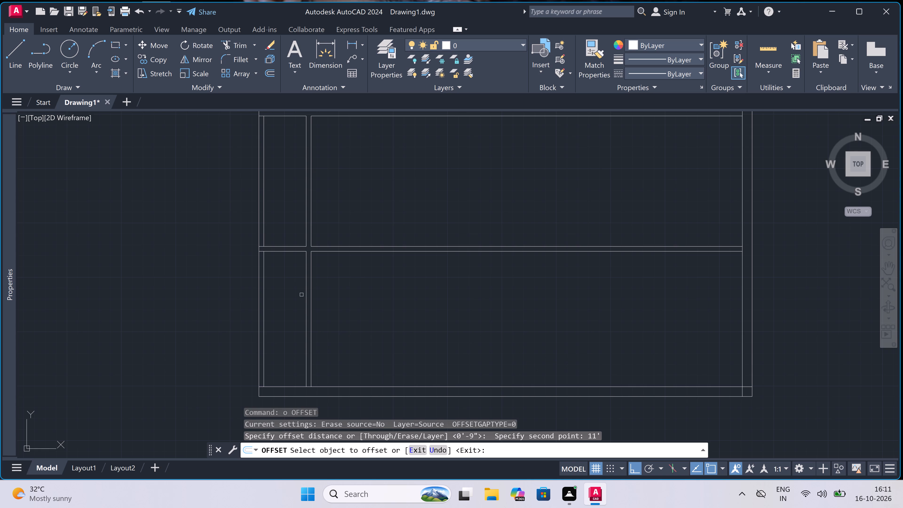
{"action": "left_click", "coordinate": [311, 284]}
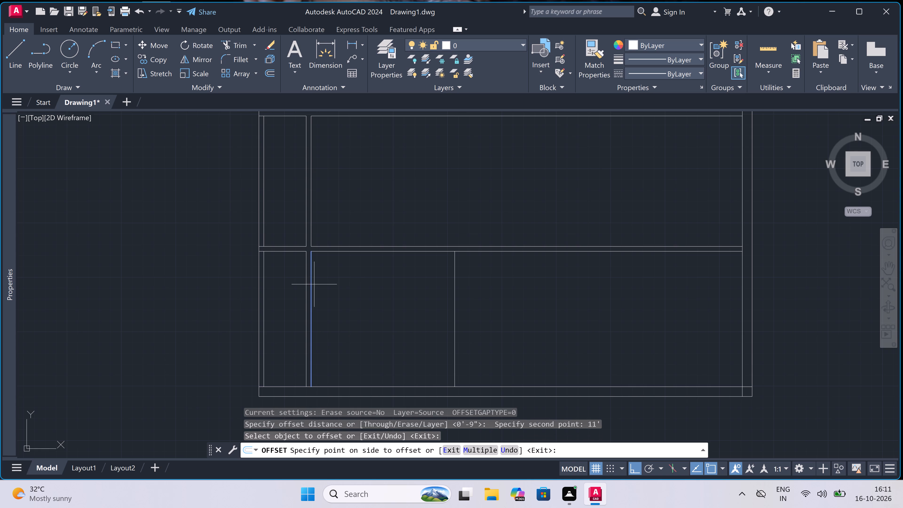
{"action": "left_click", "coordinate": [465, 290]}
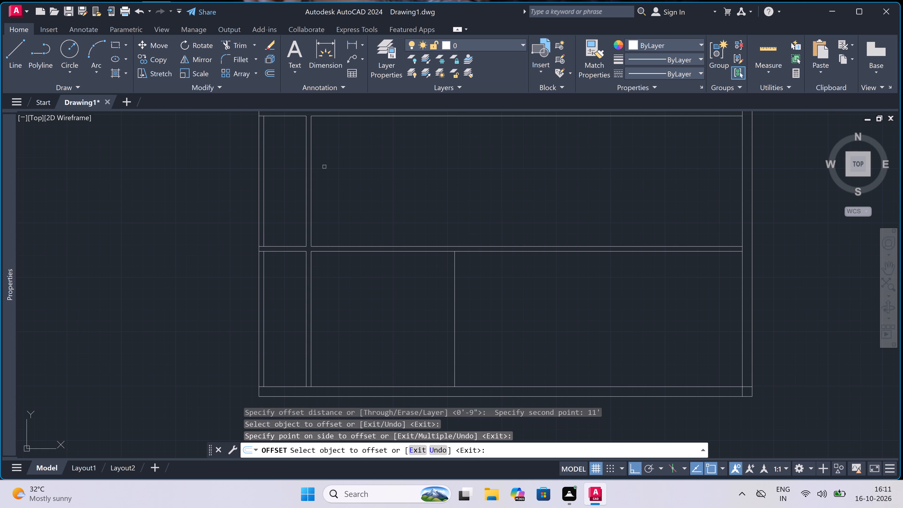
{"action": "left_click", "coordinate": [311, 165]}
{"action": "left_click_drag", "start_coordinate": [311, 166], "coordinate": [320, 176]}
{"action": "left_click", "coordinate": [457, 186]}
{"action": "key", "text": "Escape"}
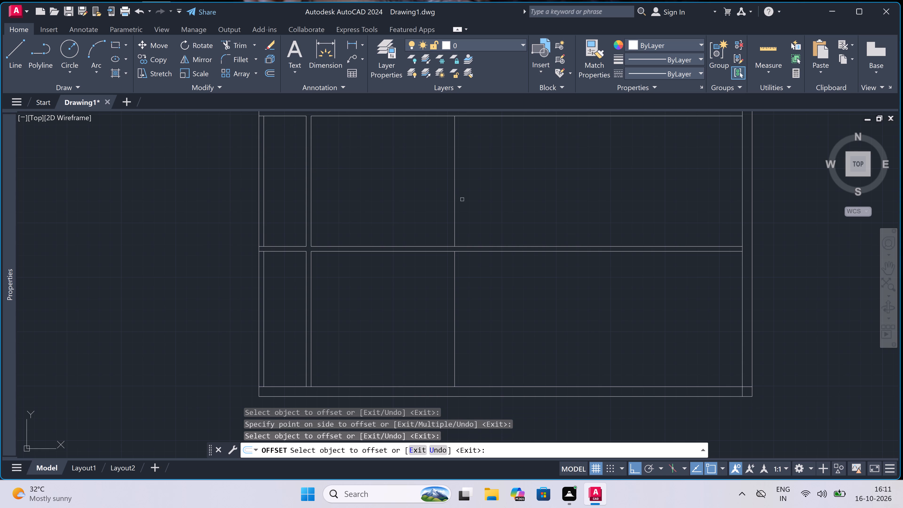
Offset both new vertical lines 4.5" to the right to form partition walls in the two lower rooms.
{"action": "key", "text": "space"}
{"action": "left_click", "coordinate": [455, 197]}
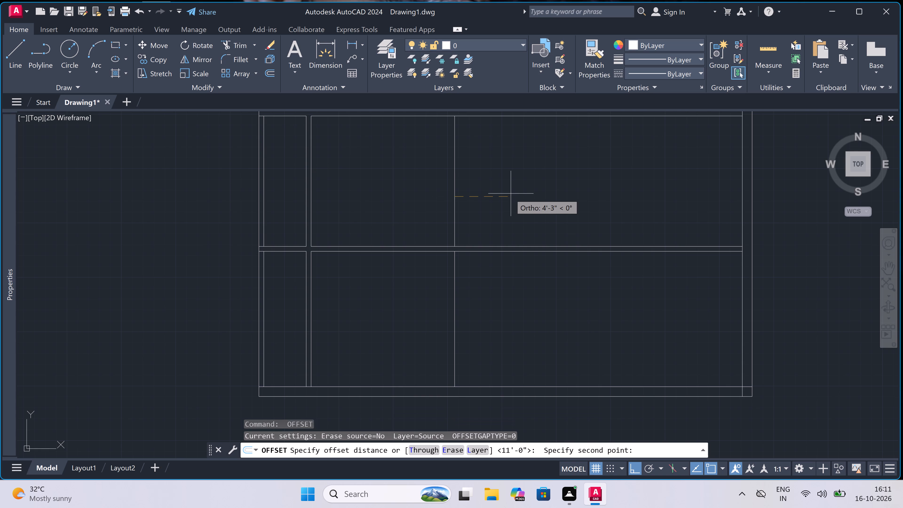
{"action": "type", "text": "4.5\""}
{"action": "key", "text": "space"}
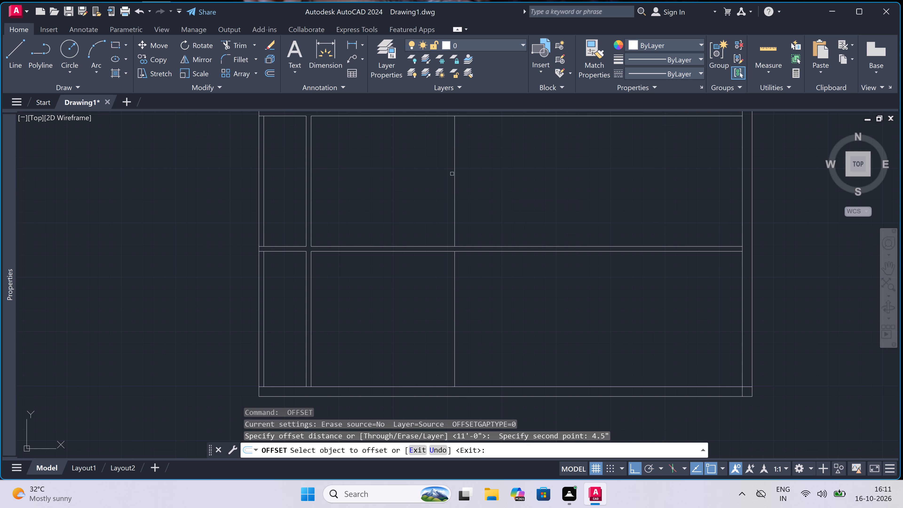
{"action": "left_click_drag", "start_coordinate": [453, 173], "coordinate": [460, 172]}
{"action": "left_click", "coordinate": [477, 173]}
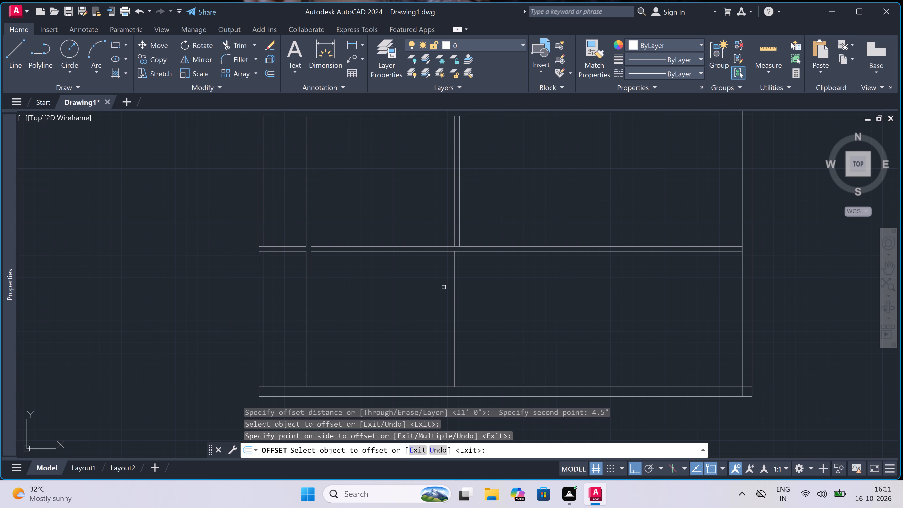
{"action": "left_click", "coordinate": [453, 271]}
{"action": "left_click", "coordinate": [472, 269]}
{"action": "scroll", "coordinate": [329, 260], "scroll_direction": "down", "scroll_amount": 5}
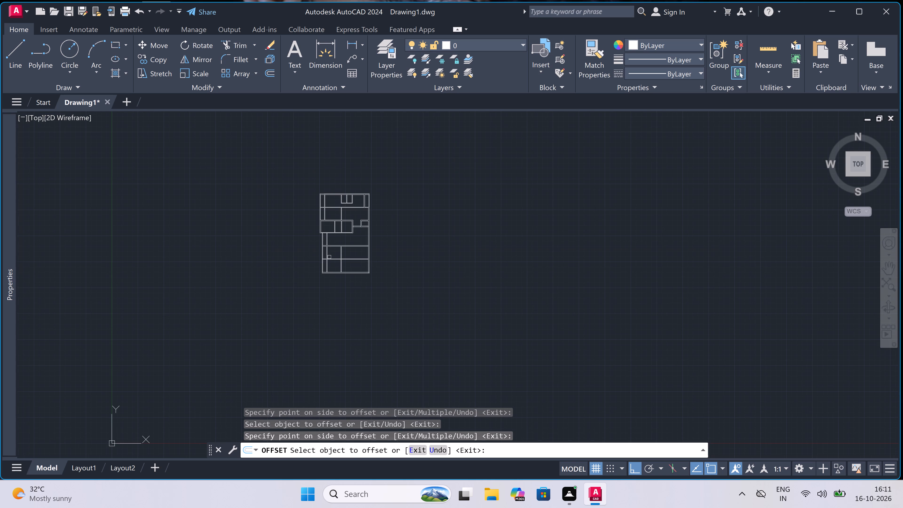
{"action": "scroll", "coordinate": [337, 247], "scroll_direction": "up", "scroll_amount": 3}
{"action": "scroll", "coordinate": [354, 274], "scroll_direction": "down", "scroll_amount": 1}
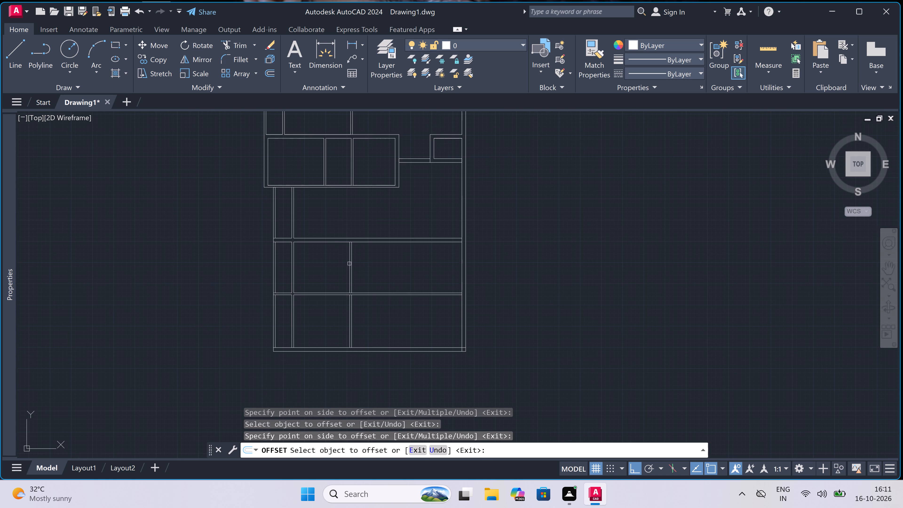
{"action": "scroll", "coordinate": [373, 289], "scroll_direction": "up", "scroll_amount": 4}
{"action": "scroll", "coordinate": [348, 279], "scroll_direction": "down", "scroll_amount": 2}
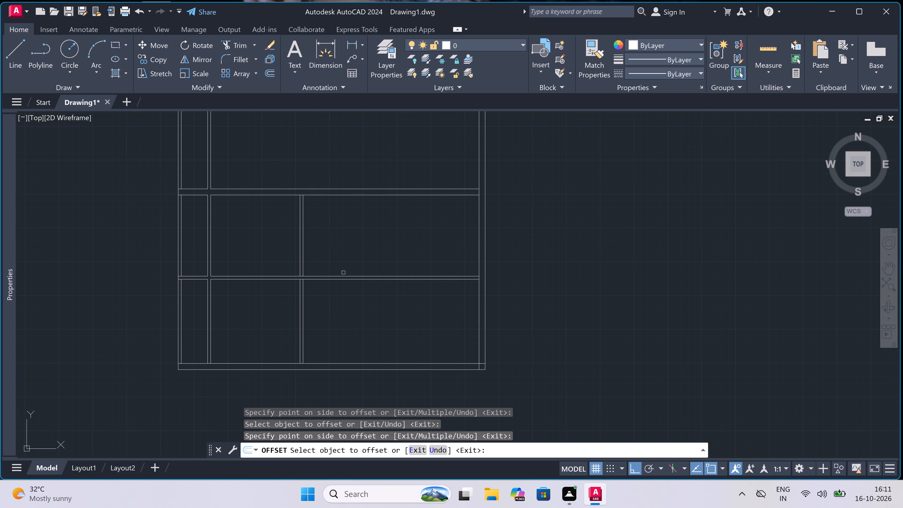
{"action": "scroll", "coordinate": [333, 261], "scroll_direction": "up", "scroll_amount": 1}
{"action": "key", "text": "Escape"}
Offset the right-hand line of the bottom room's new partition 4' to the right.
{"action": "key", "text": "space"}
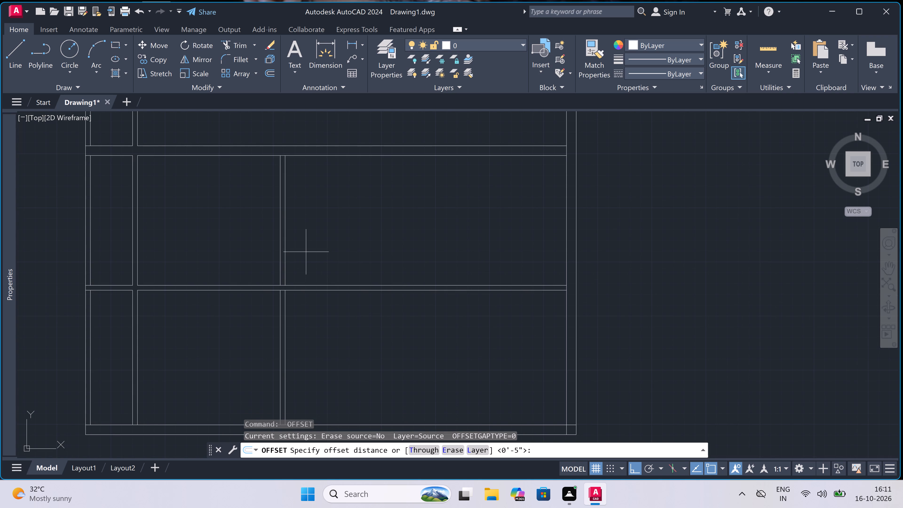
{"action": "scroll", "coordinate": [306, 252], "scroll_direction": "down", "scroll_amount": 1}
{"action": "scroll", "coordinate": [288, 303], "scroll_direction": "up", "scroll_amount": 1}
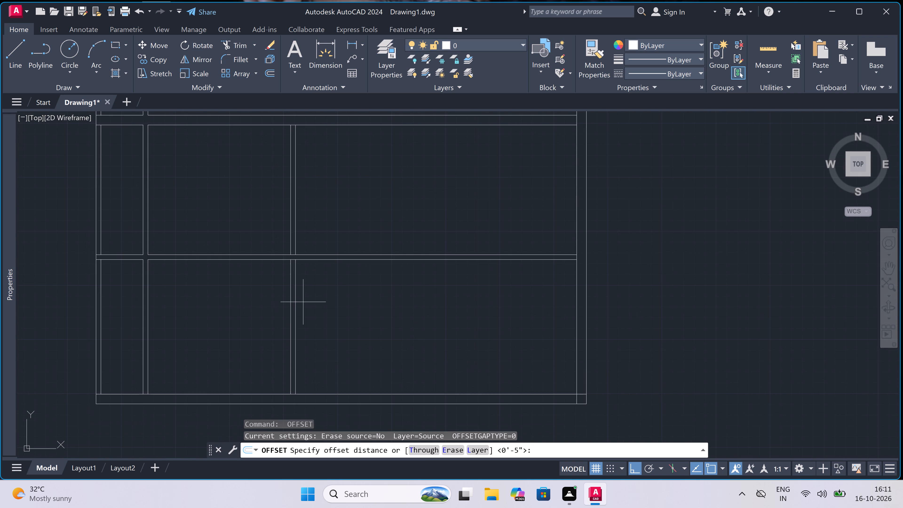
{"action": "left_click", "coordinate": [296, 302]}
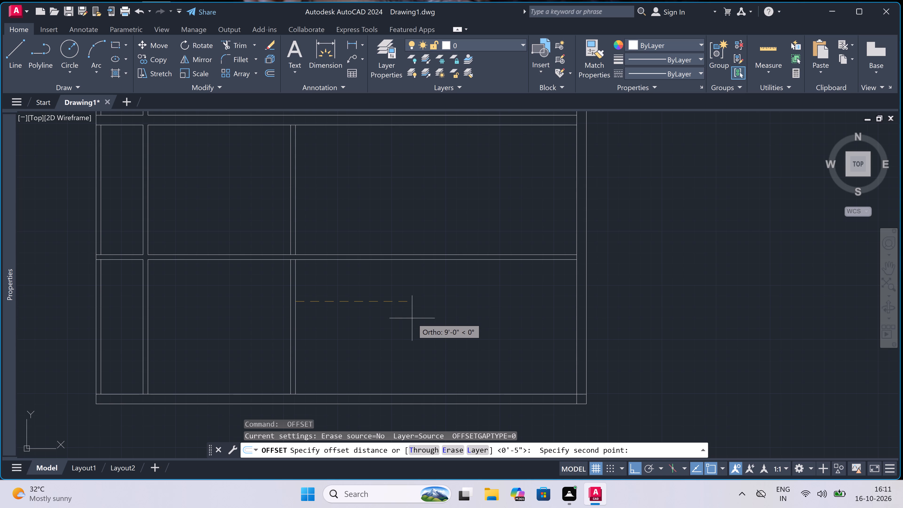
{"action": "key", "text": "4"}
{"action": "type", "text": "'"}
{"action": "key", "text": "space"}
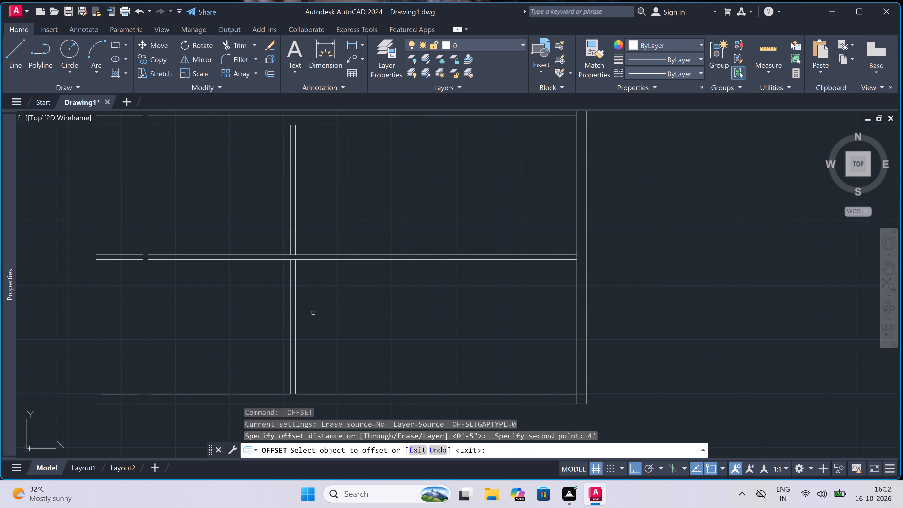
{"action": "left_click", "coordinate": [294, 303]}
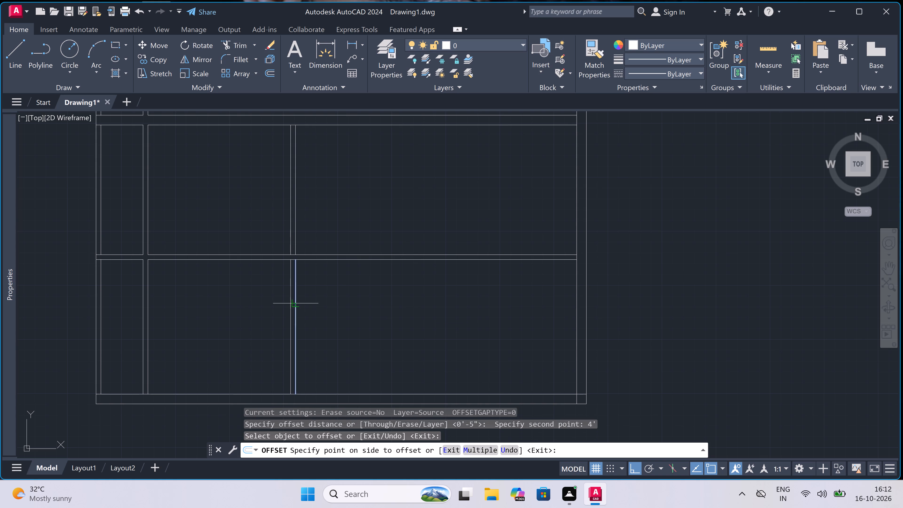
{"action": "left_click", "coordinate": [320, 299]}
{"action": "key", "text": "Escape"}
Offset the newest vertical line in the bottom room 4.5" to the right to form another partition wall.
{"action": "key", "text": "space"}
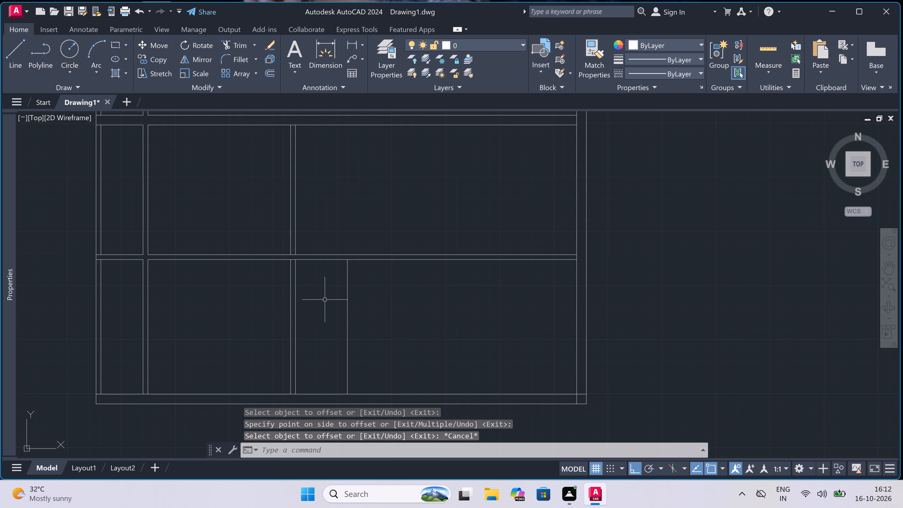
{"action": "left_click", "coordinate": [347, 309]}
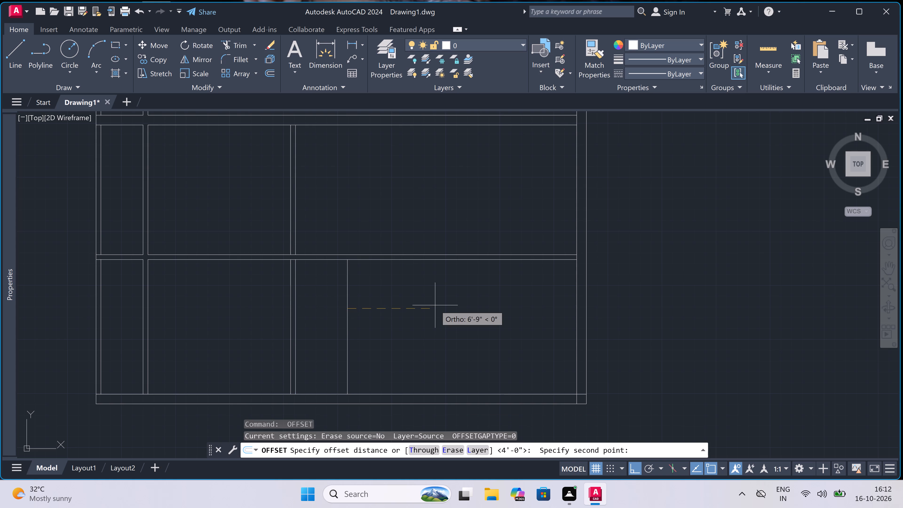
{"action": "type", "text": "4.5\""}
{"action": "key", "text": "space"}
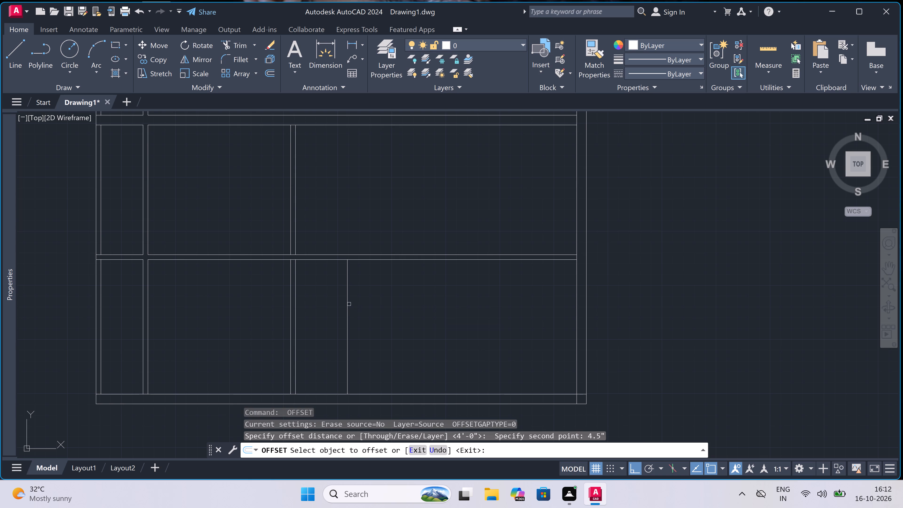
{"action": "left_click", "coordinate": [348, 303]}
{"action": "left_click", "coordinate": [368, 304]}
{"action": "key", "text": "Escape"}
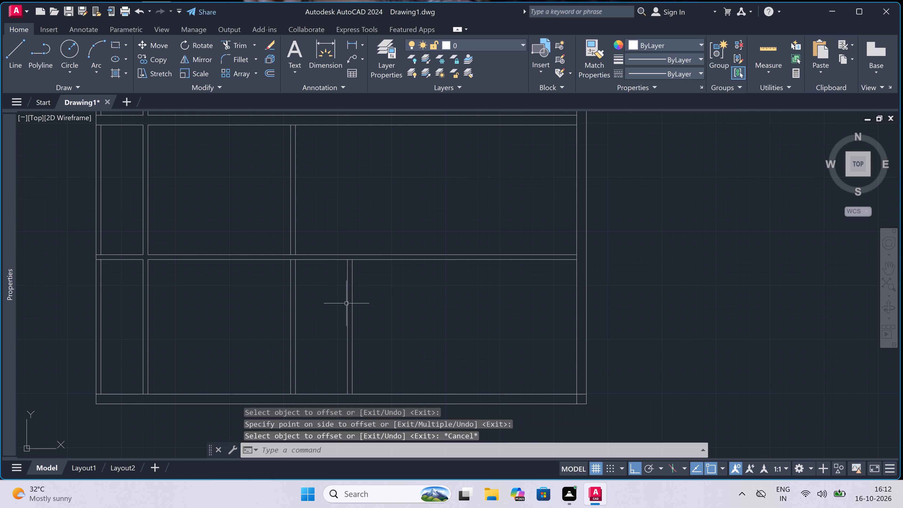
Offset the right-hand line of the bottom room's newest partition 4' to the right.
{"action": "key", "text": "space"}
{"action": "left_click", "coordinate": [353, 303]}
{"action": "left_click_drag", "start_coordinate": [353, 303], "coordinate": [355, 303]}
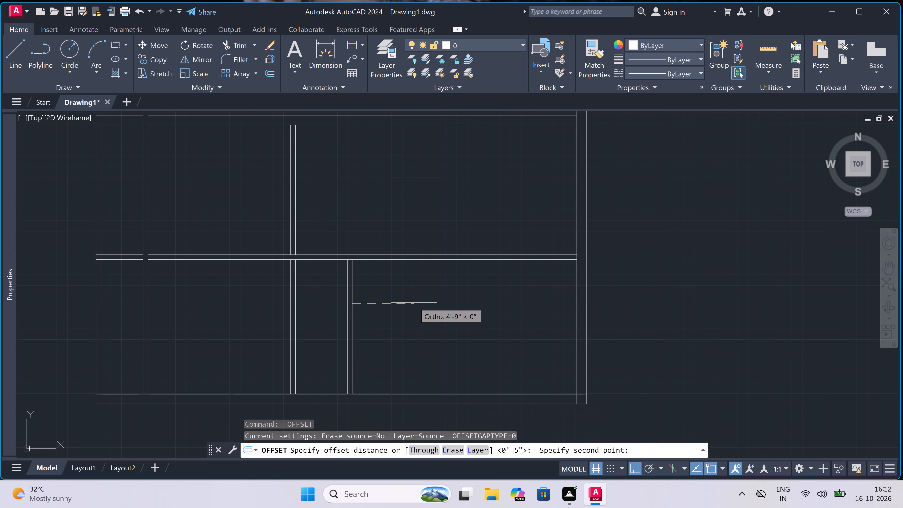
{"action": "type", "text": "4'"}
{"action": "key", "text": "space"}
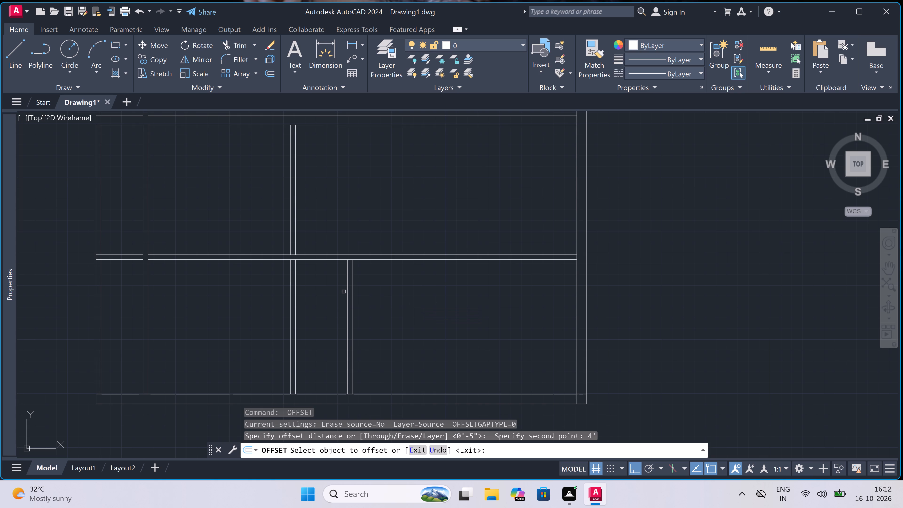
{"action": "left_click_drag", "start_coordinate": [352, 288], "coordinate": [355, 289]}
{"action": "left_click", "coordinate": [397, 292]}
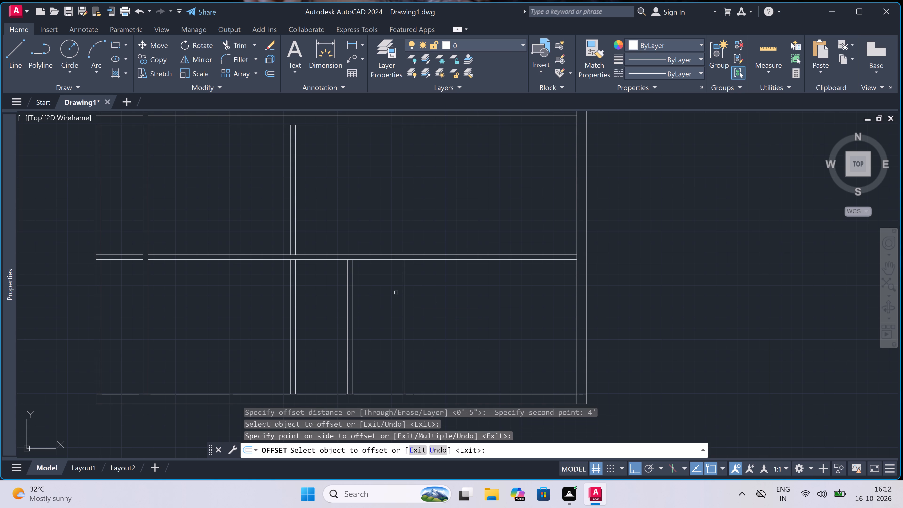
{"action": "key", "text": "Escape"}
Offset the new vertical line in the bottom room 4.5" to the right to form another partition wall.
{"action": "key", "text": "space"}
{"action": "left_click", "coordinate": [403, 296]}
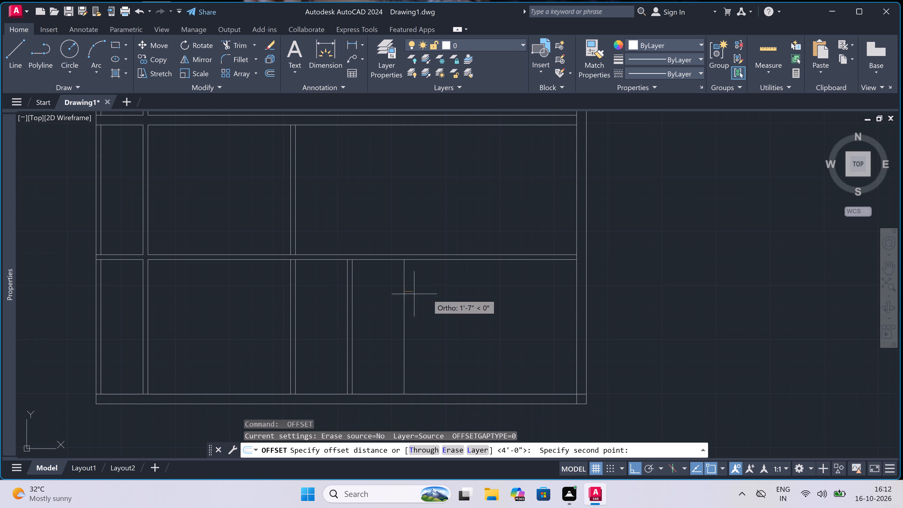
{"action": "type", "text": "4.5\""}
{"action": "key", "text": "space"}
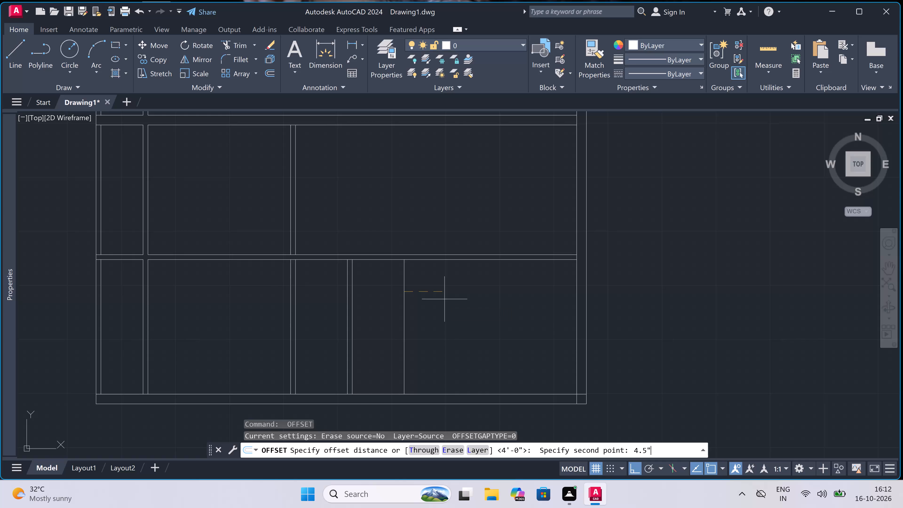
{"action": "left_click", "coordinate": [406, 287]}
{"action": "left_click", "coordinate": [416, 287]}
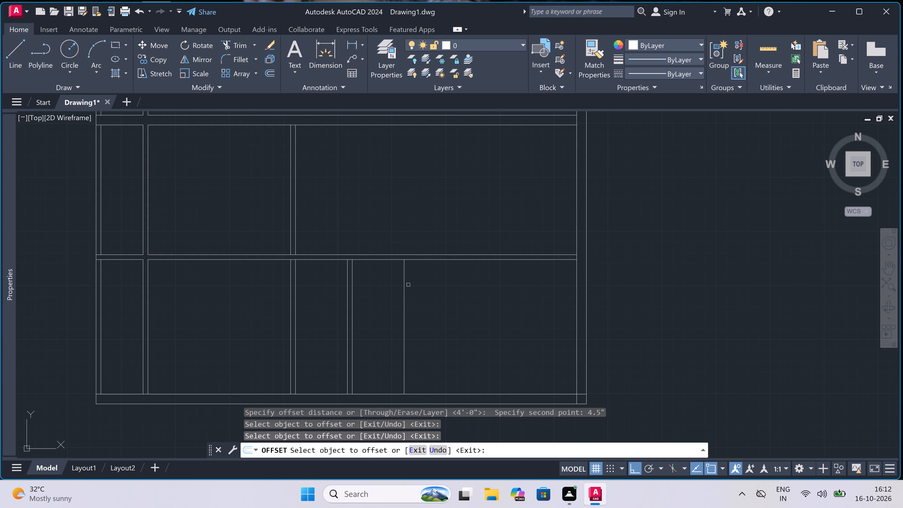
{"action": "left_click", "coordinate": [405, 279]}
{"action": "left_click", "coordinate": [426, 279]}
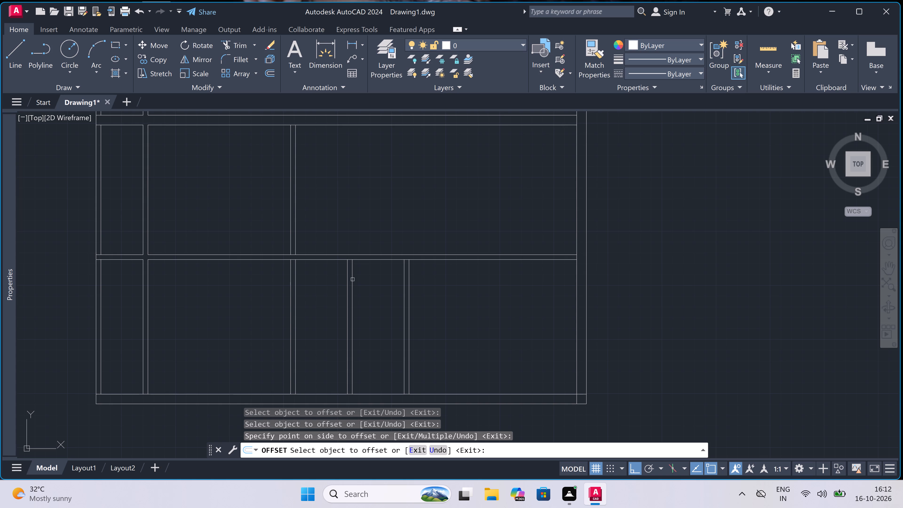
{"action": "scroll", "coordinate": [352, 279], "scroll_direction": "down", "scroll_amount": 3}
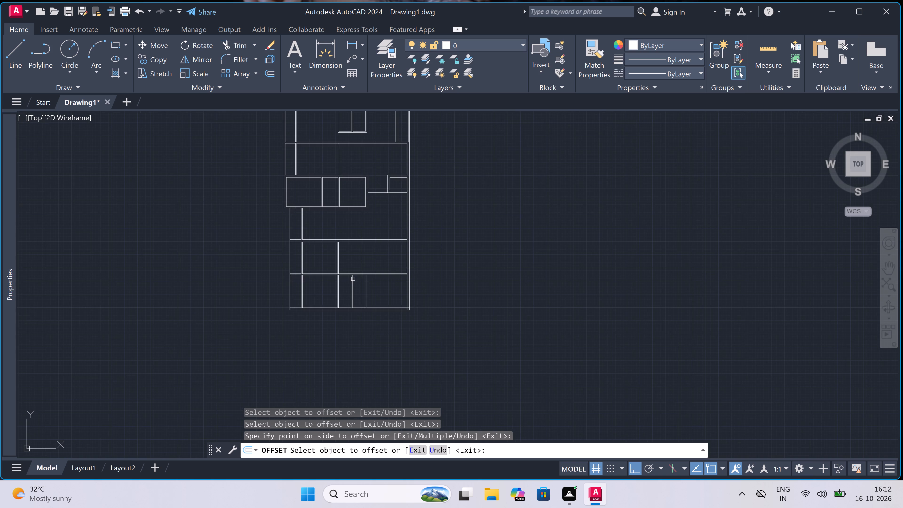
{"action": "scroll", "coordinate": [358, 278], "scroll_direction": "up", "scroll_amount": 4}
{"action": "scroll", "coordinate": [359, 278], "scroll_direction": "down", "scroll_amount": 2}
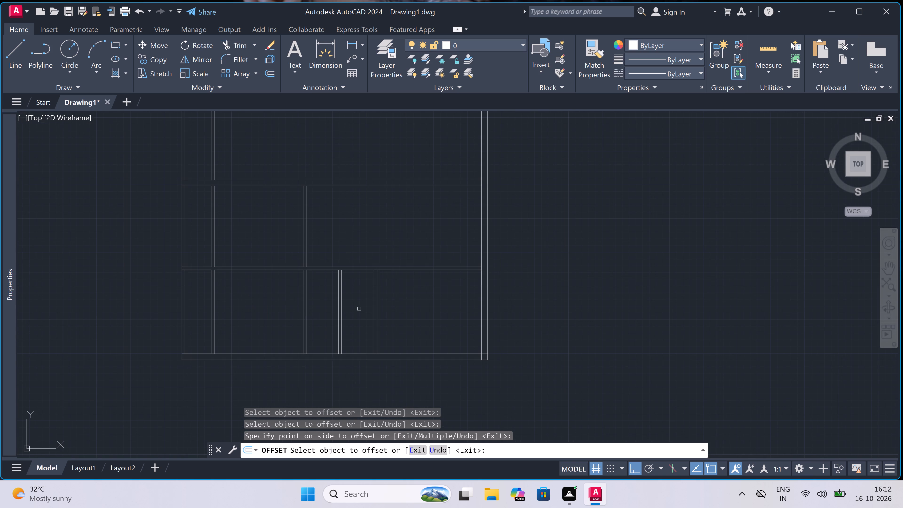
{"action": "key", "text": "Escape"}
Draw a 4.5" thick cross wall between the two newest partitions, starting 7' up the rightmost partition's outer line from the bottom wall.
{"action": "type", "text": "l"}
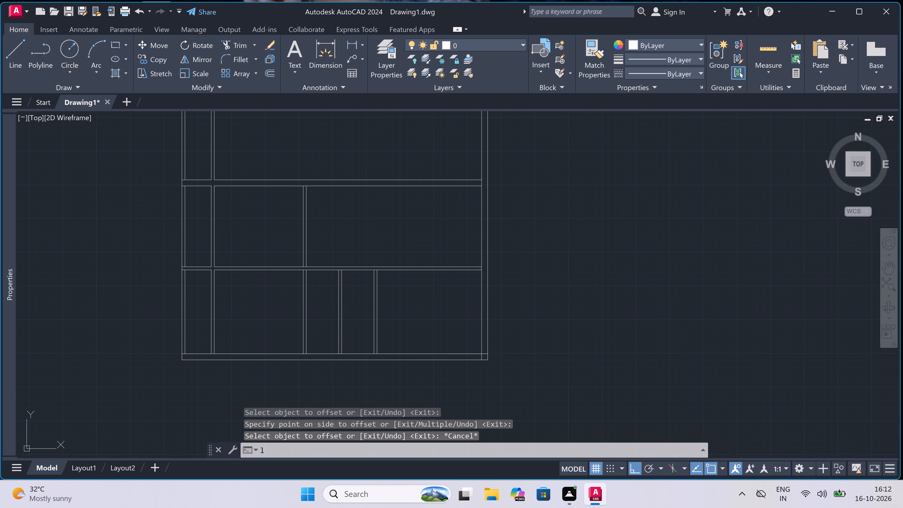
{"action": "key", "text": "space"}
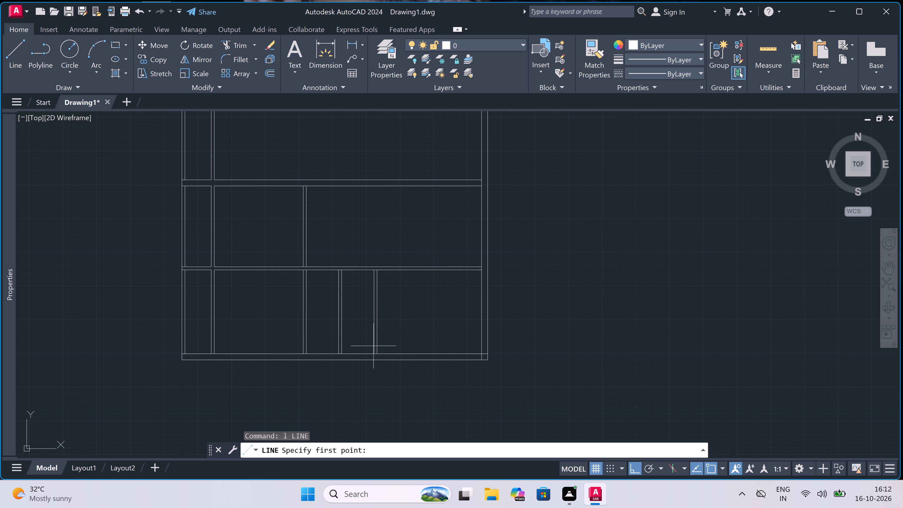
{"action": "scroll", "coordinate": [377, 353], "scroll_direction": "up", "scroll_amount": 2}
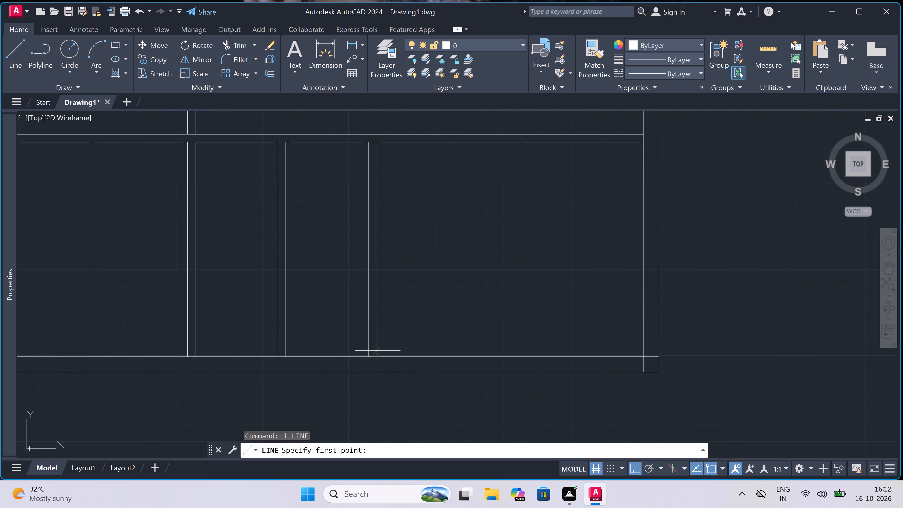
{"action": "left_click", "coordinate": [375, 360]}
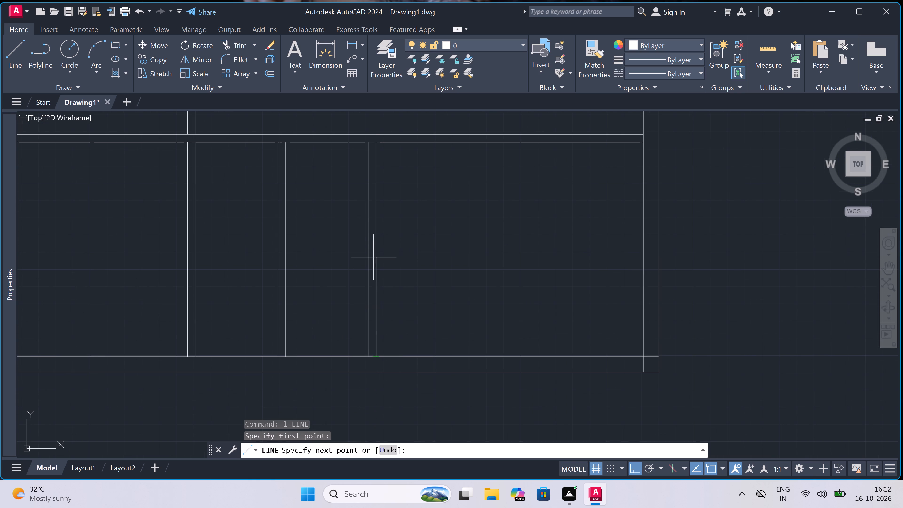
{"action": "type", "text": "7'"}
{"action": "key", "text": "space"}
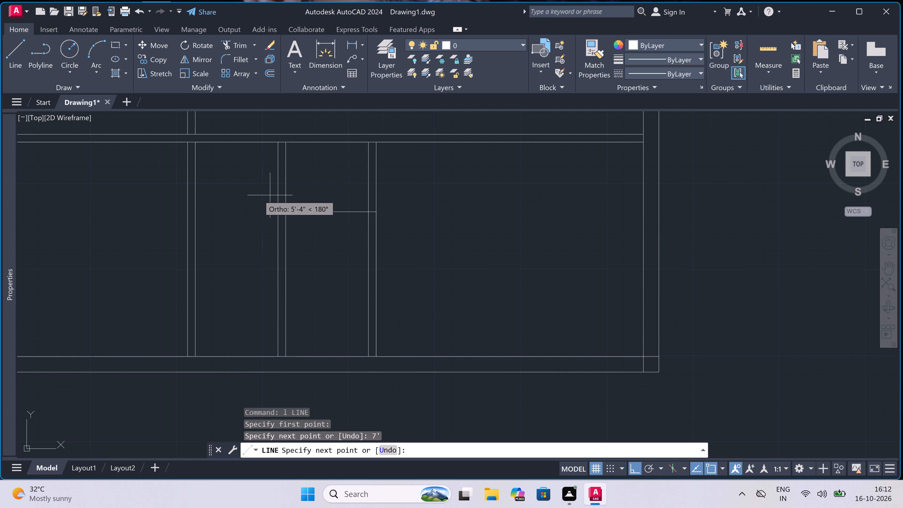
{"action": "left_click", "coordinate": [281, 210]}
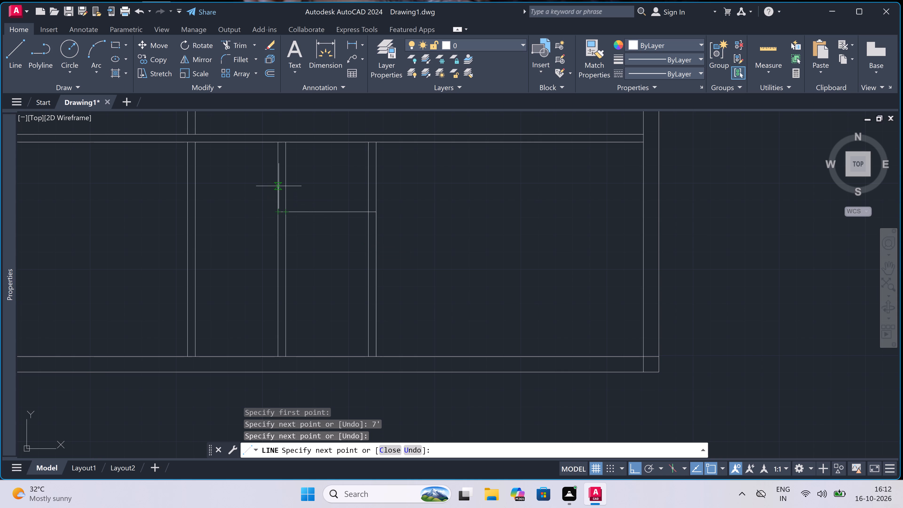
{"action": "type", "text": "4.5\""}
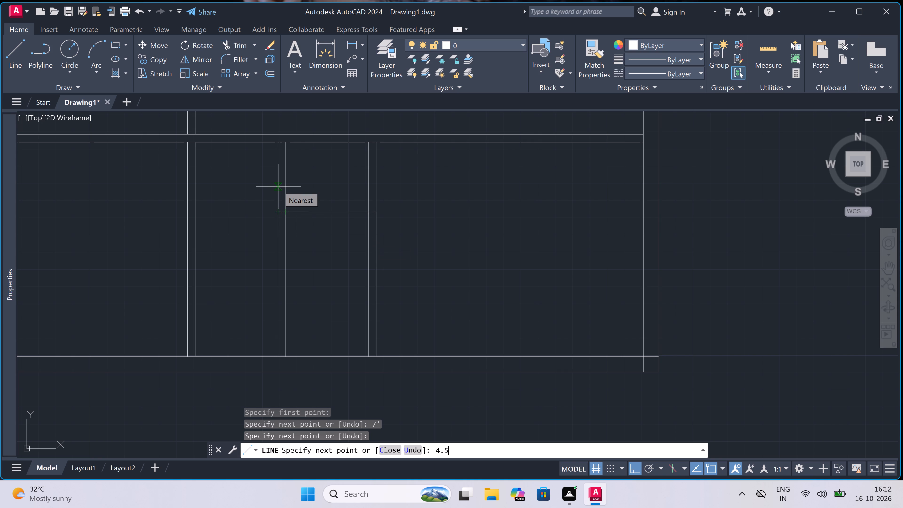
{"action": "key", "text": "space"}
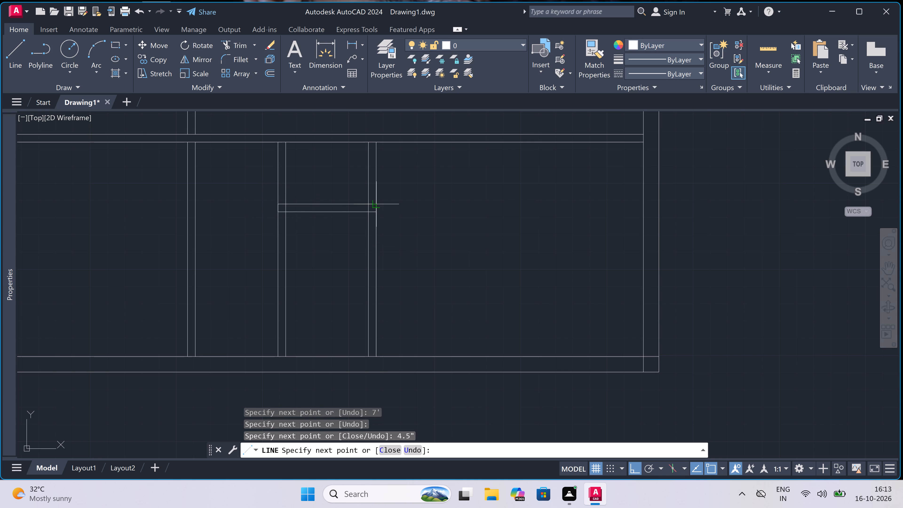
{"action": "left_click", "coordinate": [379, 205]}
{"action": "key", "text": "Escape"}
Draw a short line continuing the left-hand line of the cross wall's left partition up through the horizontal wall above.
{"action": "key", "text": "space"}
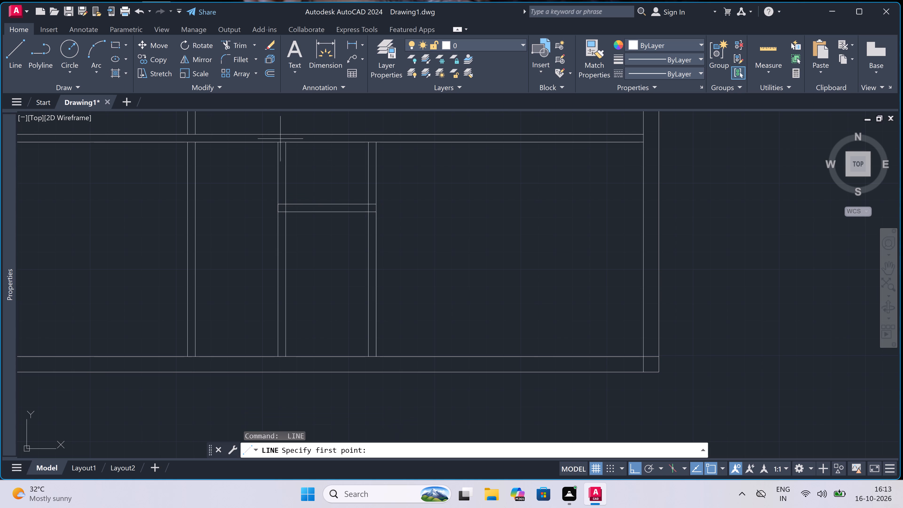
{"action": "scroll", "coordinate": [269, 137], "scroll_direction": "up", "scroll_amount": 2}
{"action": "double_click", "coordinate": [290, 152]}
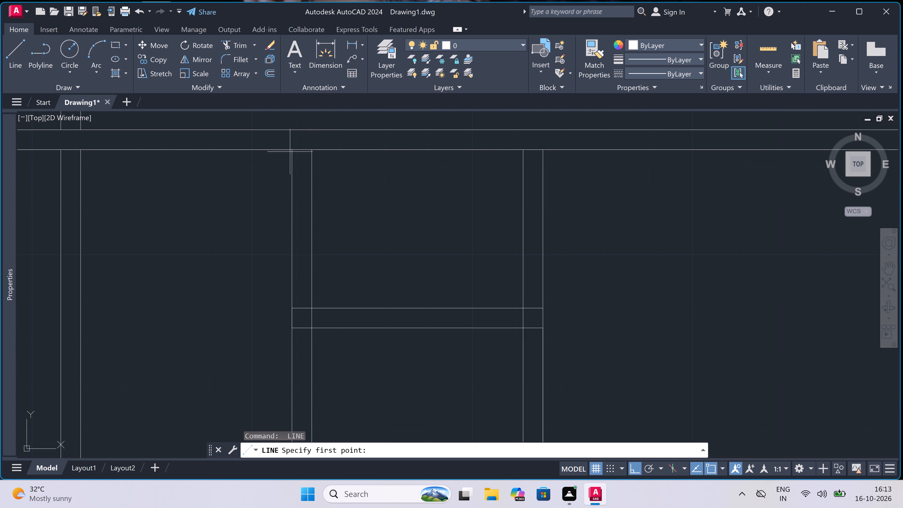
{"action": "left_click", "coordinate": [291, 133]}
{"action": "key", "text": "Escape"}
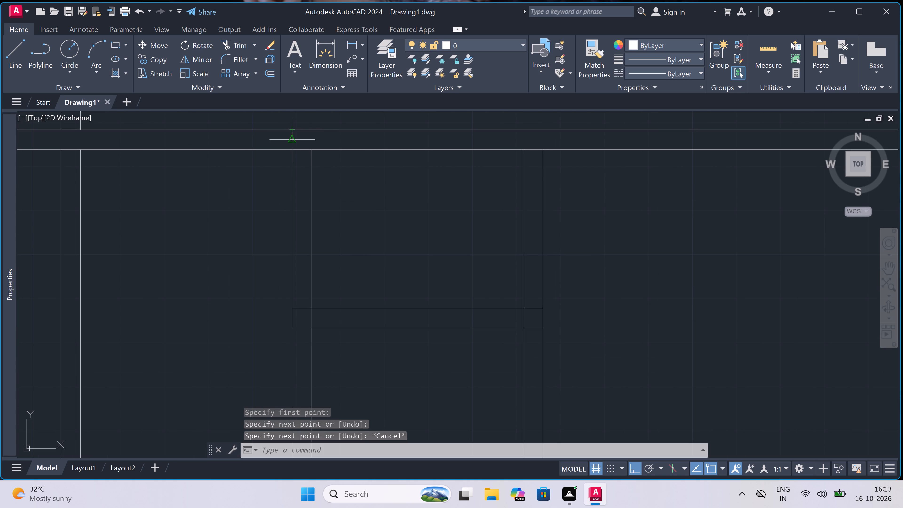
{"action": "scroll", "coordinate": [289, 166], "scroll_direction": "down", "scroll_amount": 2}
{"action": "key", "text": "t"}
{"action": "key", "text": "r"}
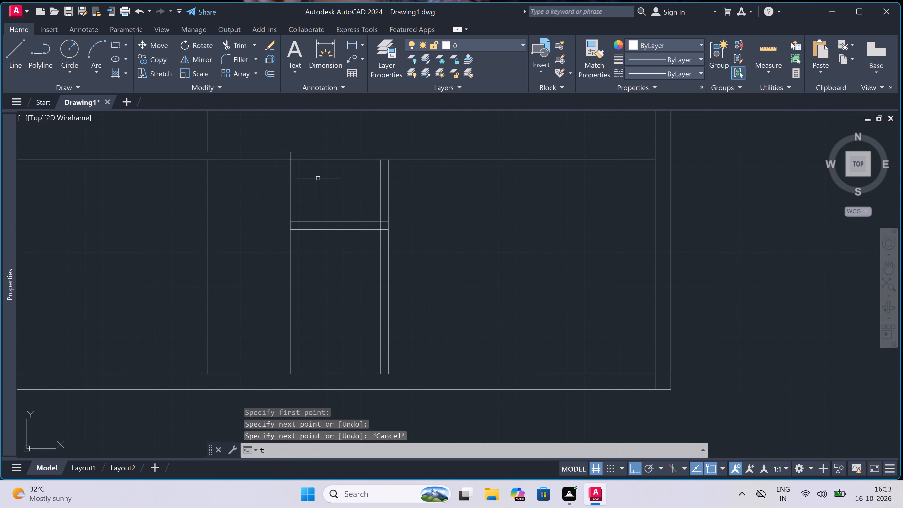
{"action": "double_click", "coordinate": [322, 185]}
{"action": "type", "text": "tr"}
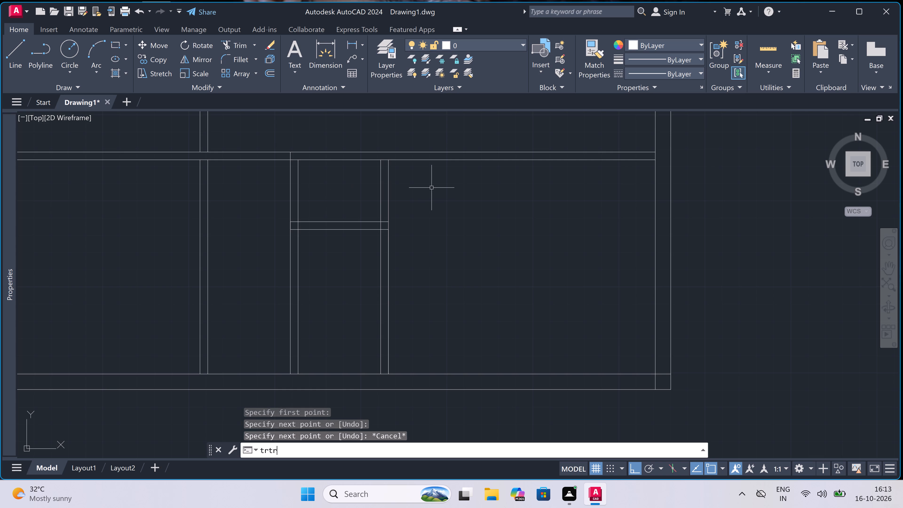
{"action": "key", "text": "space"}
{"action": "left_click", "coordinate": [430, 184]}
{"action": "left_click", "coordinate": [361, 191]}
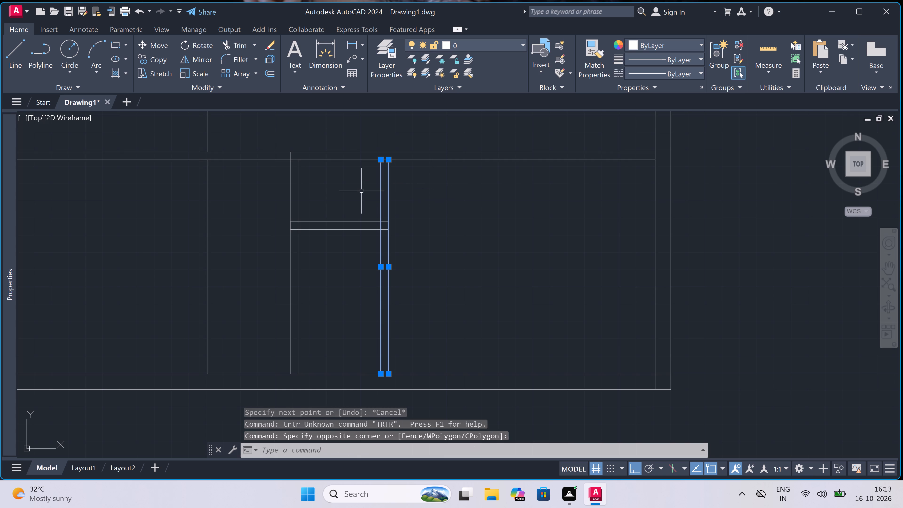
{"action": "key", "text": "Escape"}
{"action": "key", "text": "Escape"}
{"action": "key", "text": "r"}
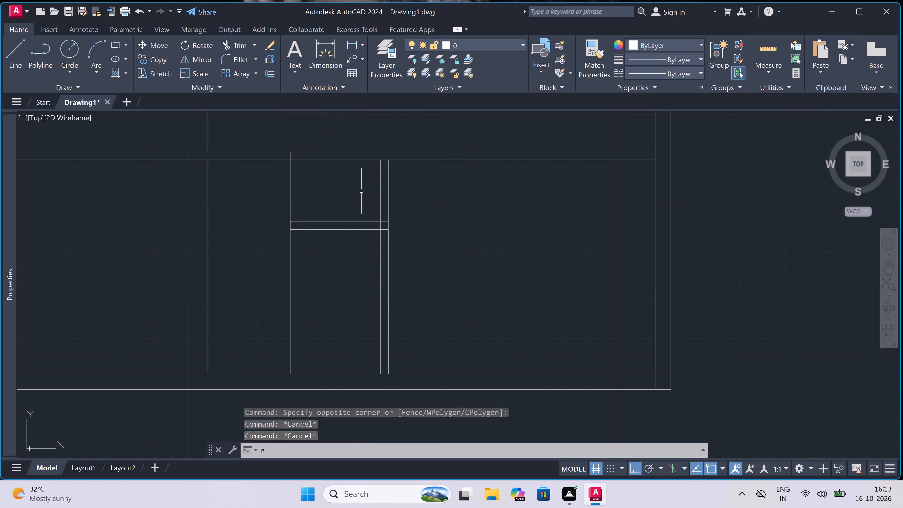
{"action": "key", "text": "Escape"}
Trim both lines of the rightmost partition above the cross wall and clear the overlapping lines at their corner.
{"action": "type", "text": "tr"}
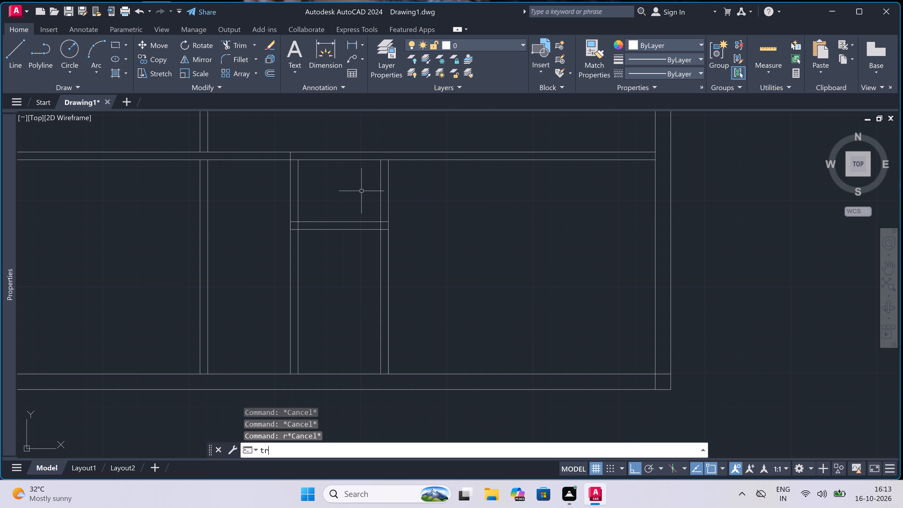
{"action": "key", "text": "space"}
{"action": "double_click", "coordinate": [376, 205]}
{"action": "left_click", "coordinate": [404, 201]}
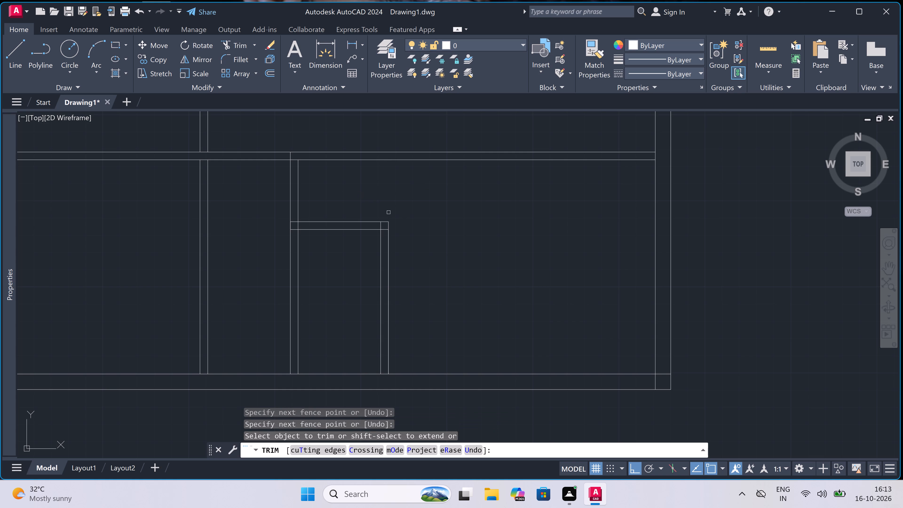
{"action": "scroll", "coordinate": [379, 227], "scroll_direction": "up", "scroll_amount": 4}
{"action": "left_click", "coordinate": [384, 219]}
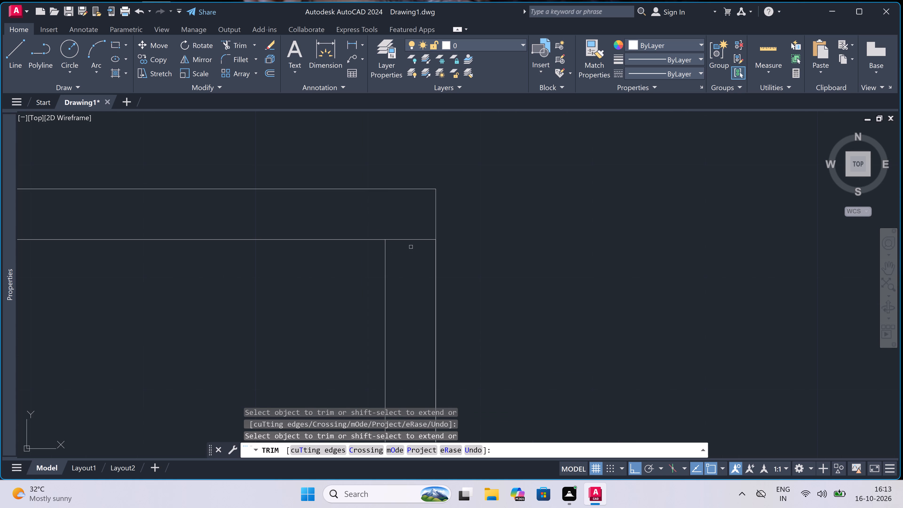
{"action": "double_click", "coordinate": [411, 247]}
{"action": "left_click", "coordinate": [411, 225]}
{"action": "scroll", "coordinate": [411, 225], "scroll_direction": "down", "scroll_amount": 4}
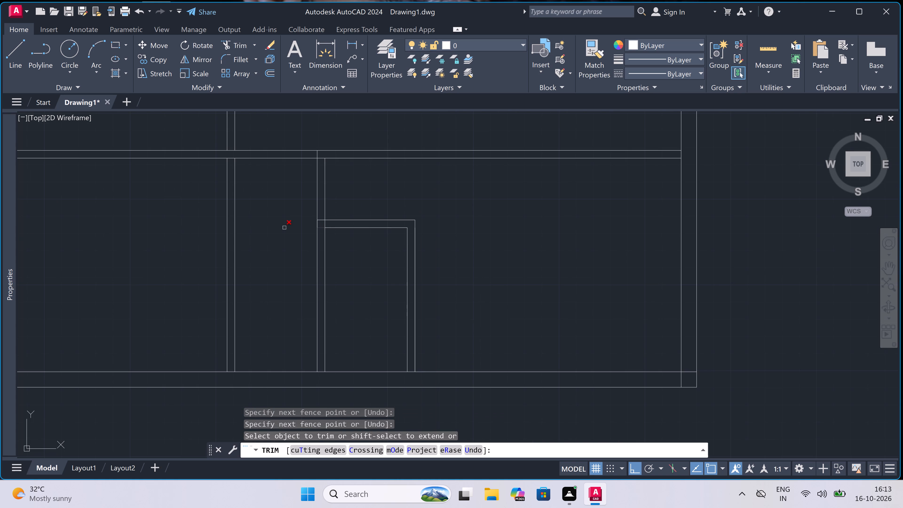
Trim the overlapping lines where the left partition meets the horizontal wall above and the cross wall, opening both junctions.
{"action": "scroll", "coordinate": [312, 162], "scroll_direction": "up", "scroll_amount": 3}
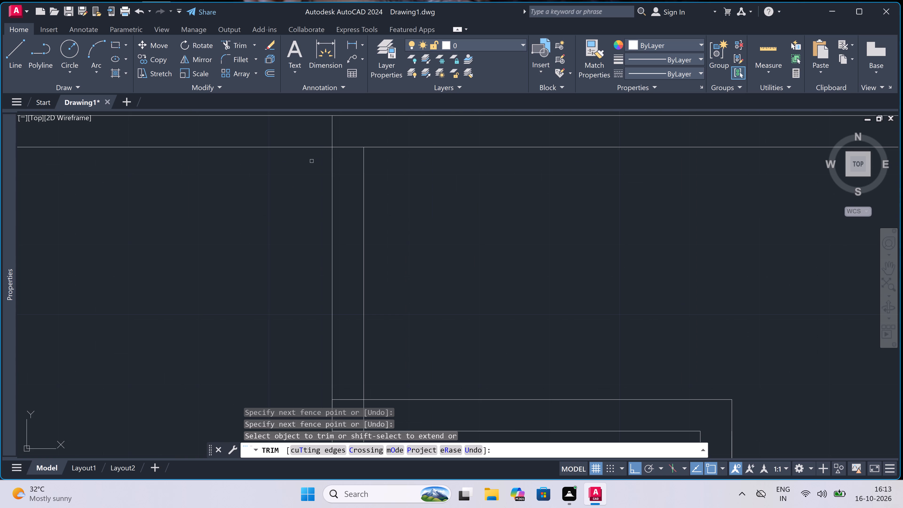
{"action": "left_click", "coordinate": [342, 132]}
{"action": "scroll", "coordinate": [344, 135], "scroll_direction": "down", "scroll_amount": 2}
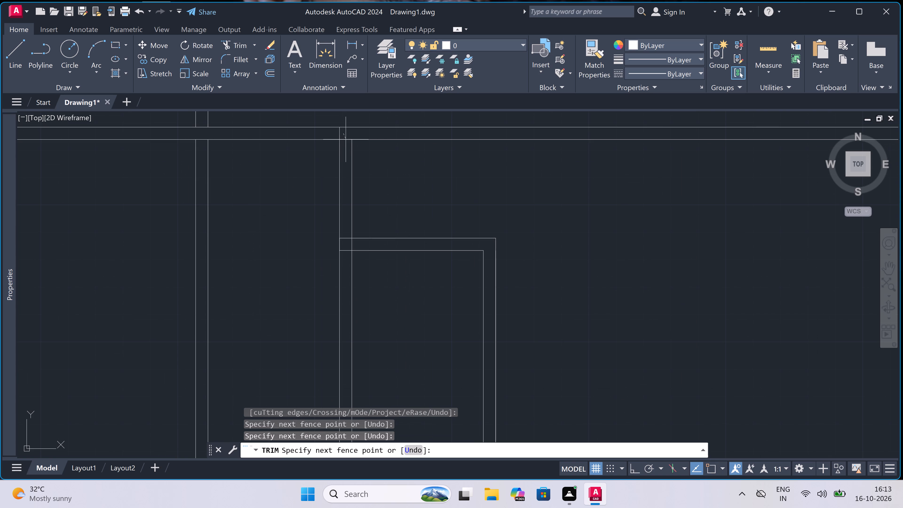
{"action": "scroll", "coordinate": [343, 239], "scroll_direction": "up", "scroll_amount": 1}
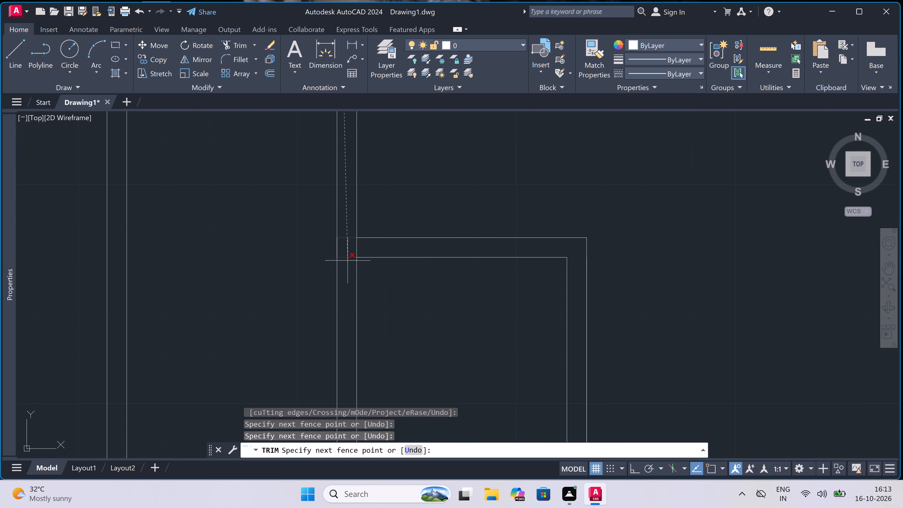
{"action": "left_click", "coordinate": [348, 261]}
{"action": "scroll", "coordinate": [352, 251], "scroll_direction": "up", "scroll_amount": 2}
{"action": "left_click", "coordinate": [352, 250]}
{"action": "left_click", "coordinate": [403, 239]}
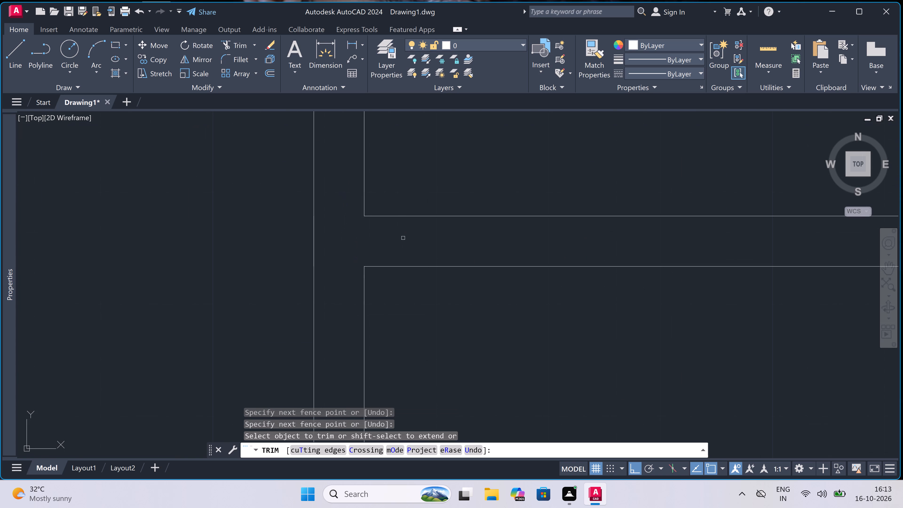
{"action": "scroll", "coordinate": [265, 190], "scroll_direction": "down", "scroll_amount": 5}
{"action": "scroll", "coordinate": [276, 216], "scroll_direction": "down", "scroll_amount": 4}
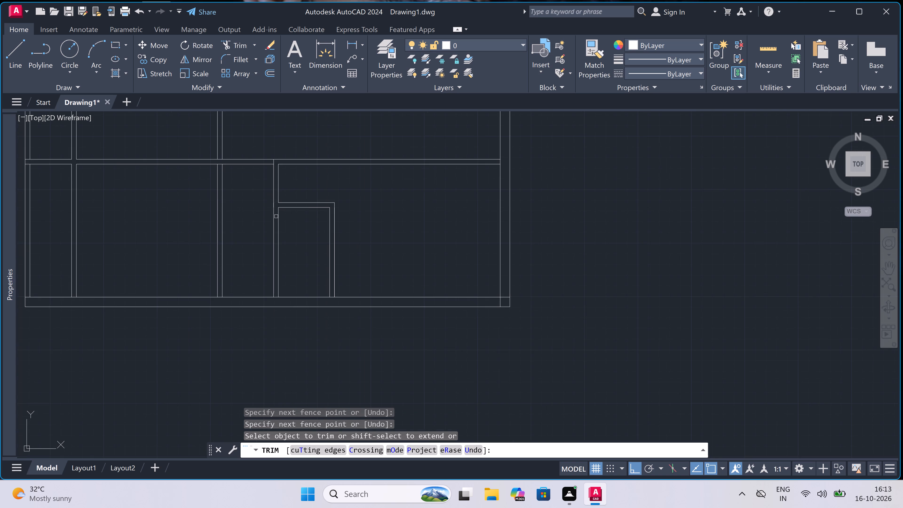
{"action": "scroll", "coordinate": [268, 196], "scroll_direction": "up", "scroll_amount": 3}
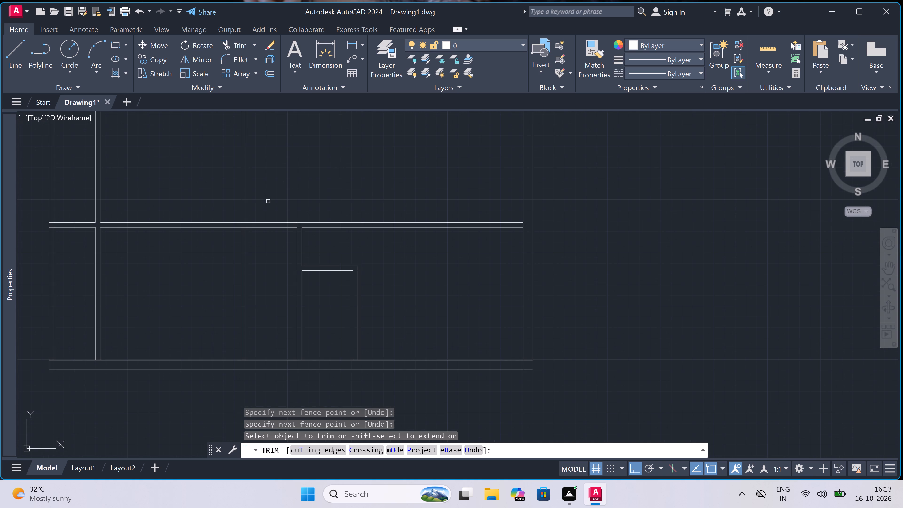
Extend both lines of the cross wall leftward past its left partition to meet the next partition's nearest line.
{"action": "key", "text": "Escape"}
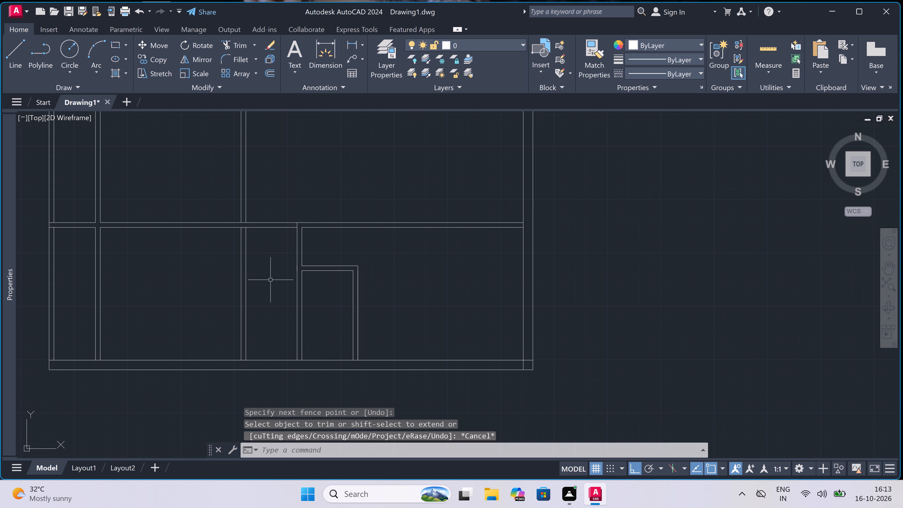
{"action": "scroll", "coordinate": [270, 284], "scroll_direction": "up", "scroll_amount": 1}
{"action": "key", "text": "e"}
{"action": "key", "text": "x"}
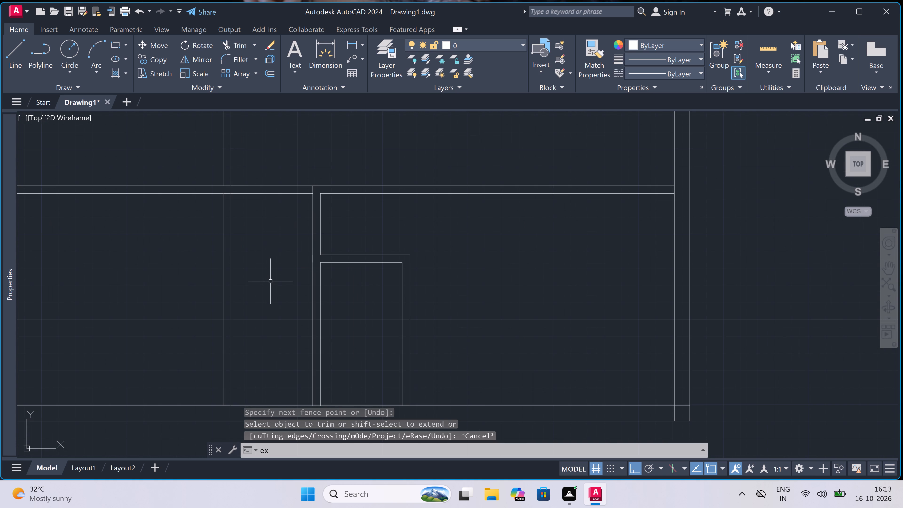
{"action": "key", "text": "space"}
{"action": "left_click", "coordinate": [345, 238]}
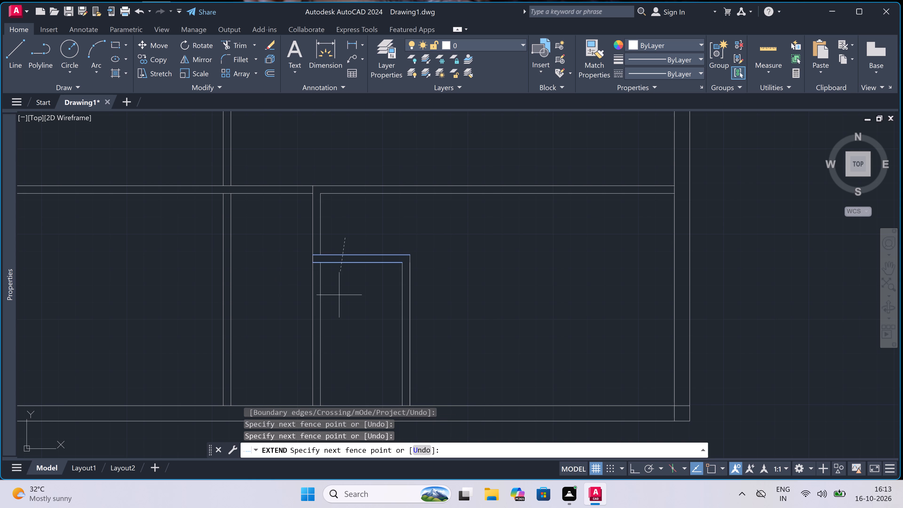
{"action": "left_click", "coordinate": [339, 295]}
{"action": "double_click", "coordinate": [337, 245]}
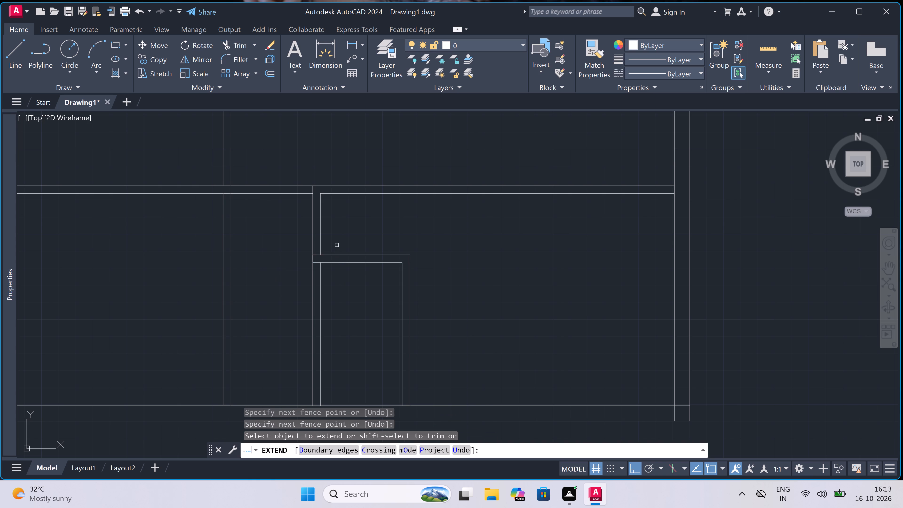
{"action": "left_click", "coordinate": [333, 298]}
{"action": "left_click", "coordinate": [337, 242]}
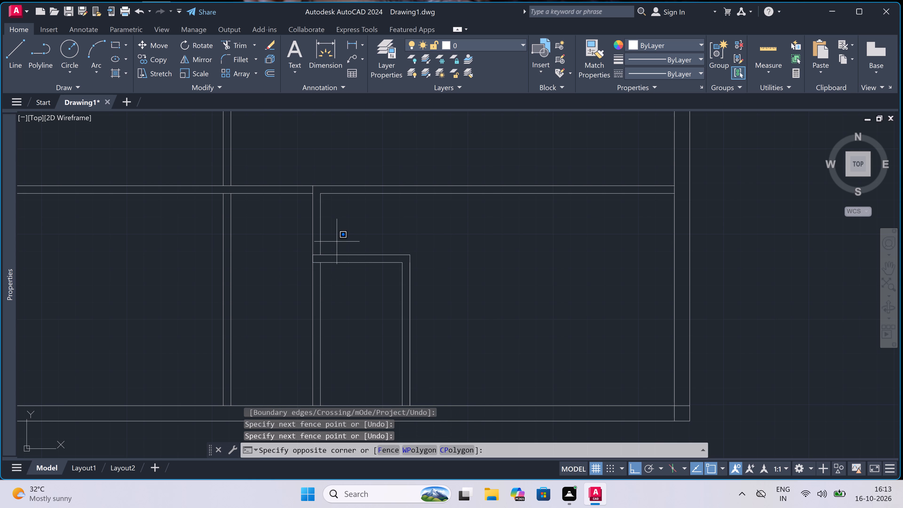
{"action": "key", "text": "Escape"}
{"action": "type", "text": "ex"}
{"action": "key", "text": "space"}
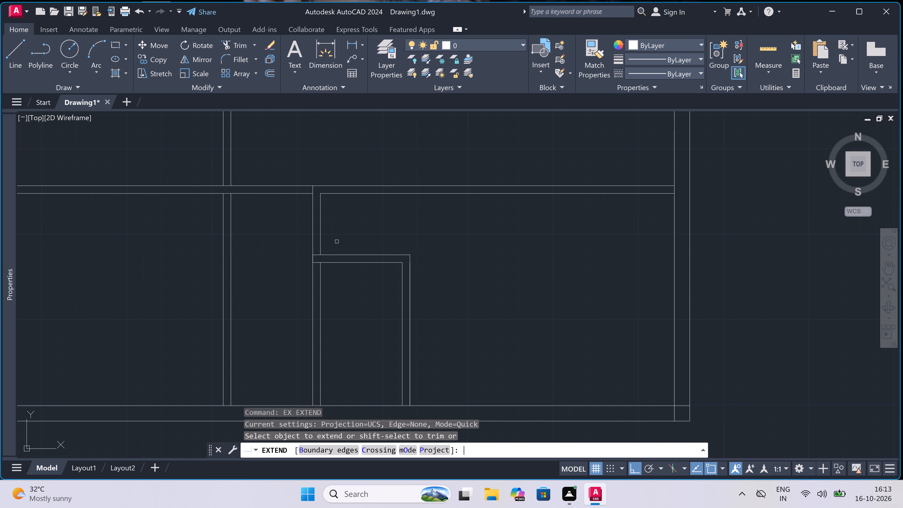
{"action": "left_click", "coordinate": [336, 238]}
{"action": "left_click", "coordinate": [329, 296]}
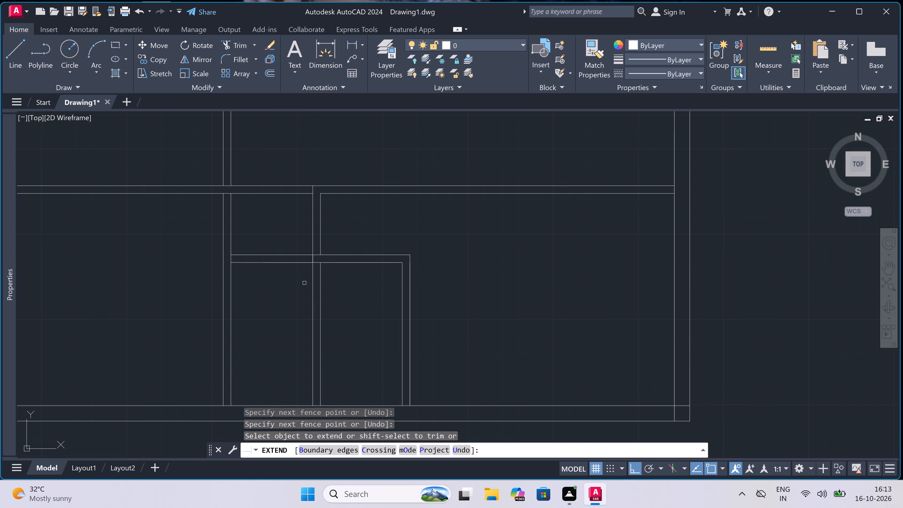
{"action": "key", "text": "Escape"}
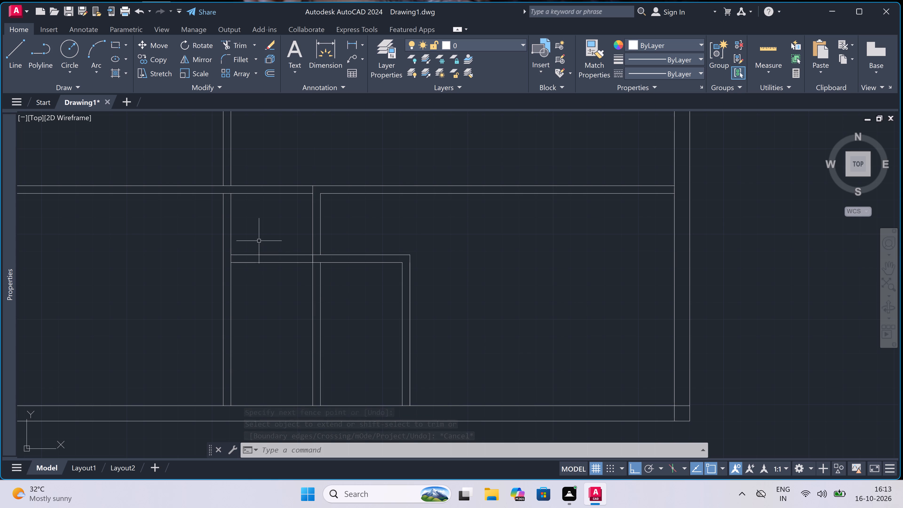
Trim the crossing line pieces where the extended cross wall passes through the partition, opening the four-way junction.
{"action": "type", "text": "tr"}
{"action": "key", "text": "space"}
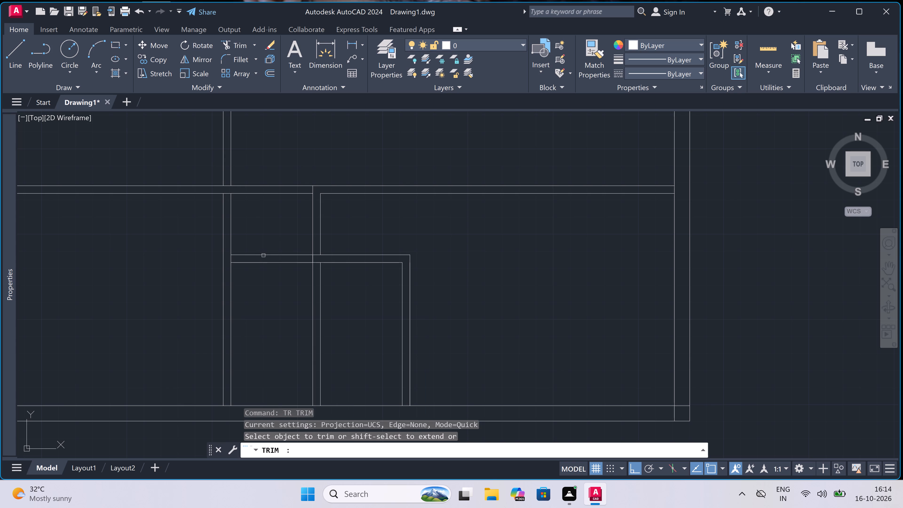
{"action": "scroll", "coordinate": [314, 262], "scroll_direction": "up", "scroll_amount": 3}
{"action": "left_click", "coordinate": [301, 253]}
{"action": "left_click", "coordinate": [316, 248]}
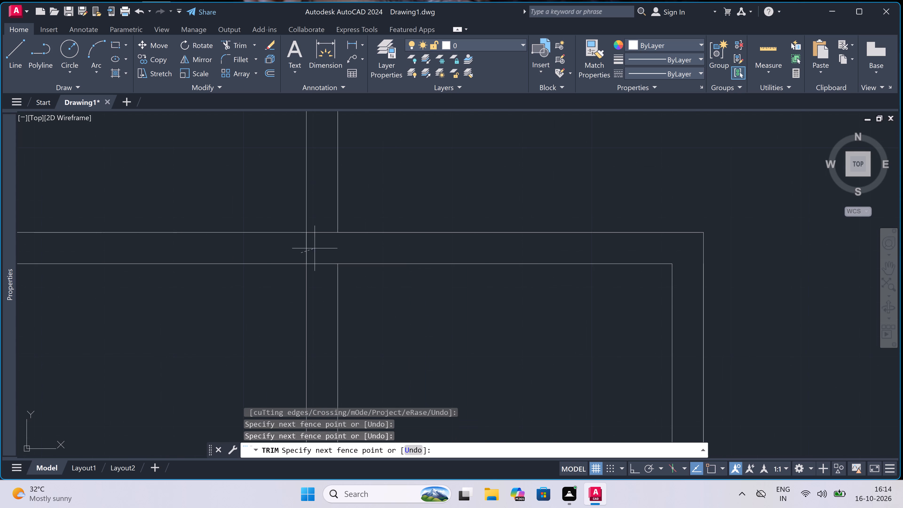
{"action": "left_click", "coordinate": [316, 217]}
{"action": "left_click", "coordinate": [315, 286]}
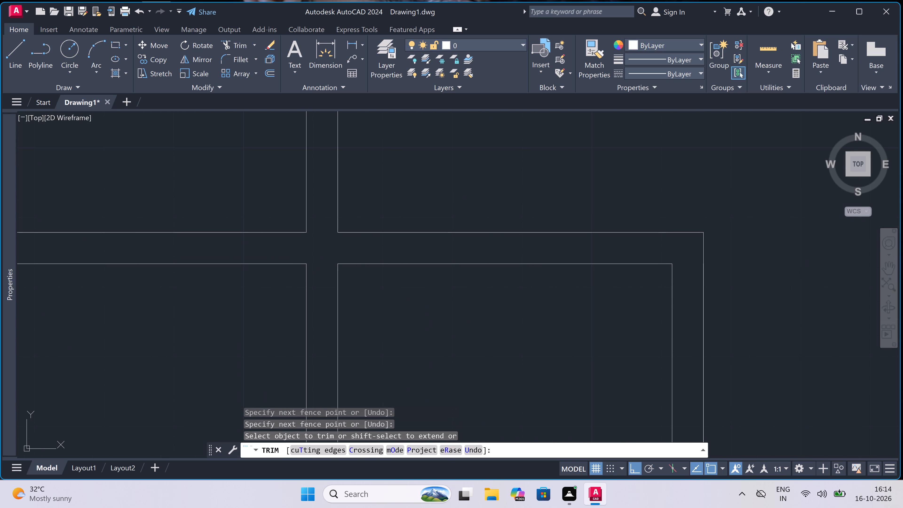
Trim the piece of the horizontal wall's lower line lying between the two lines of the next partition to the left.
{"action": "scroll", "coordinate": [319, 268], "scroll_direction": "down", "scroll_amount": 5}
{"action": "scroll", "coordinate": [283, 248], "scroll_direction": "up", "scroll_amount": 1}
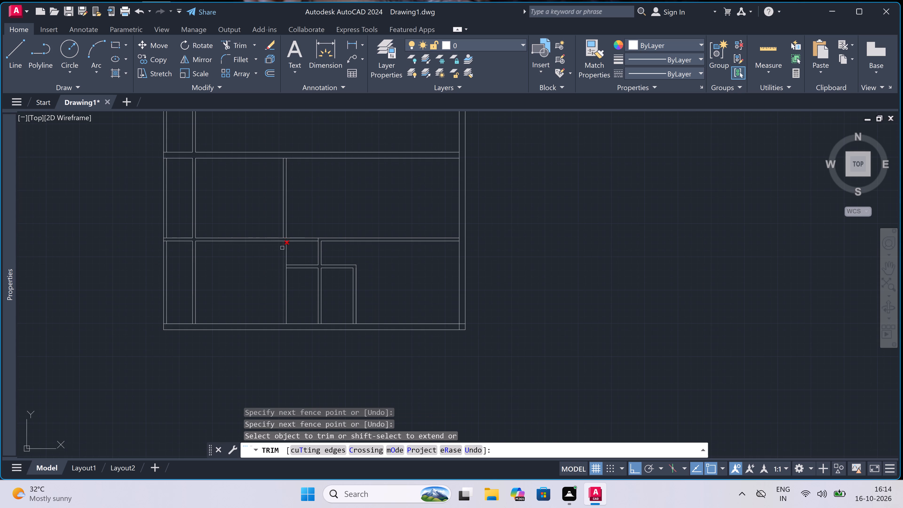
{"action": "scroll", "coordinate": [284, 248], "scroll_direction": "up", "scroll_amount": 2}
{"action": "left_click", "coordinate": [290, 217]}
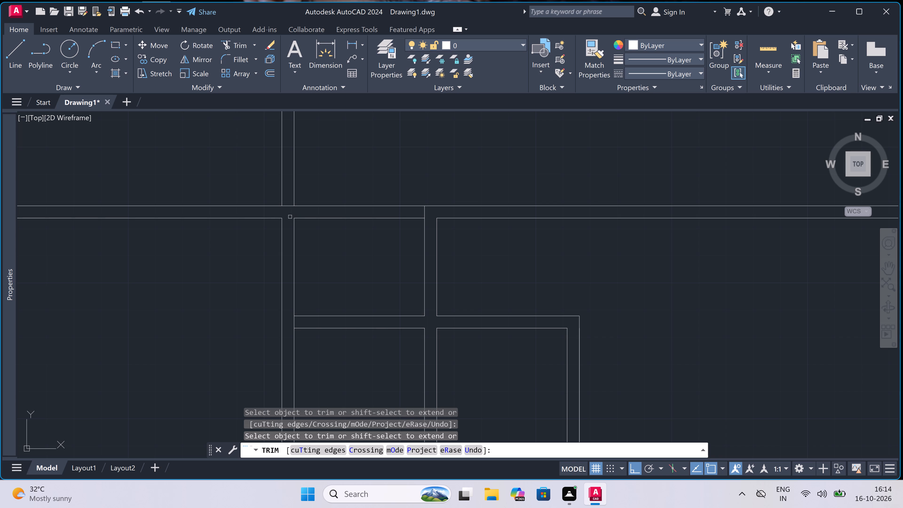
{"action": "scroll", "coordinate": [289, 246], "scroll_direction": "down", "scroll_amount": 2}
{"action": "scroll", "coordinate": [294, 241], "scroll_direction": "up", "scroll_amount": 2}
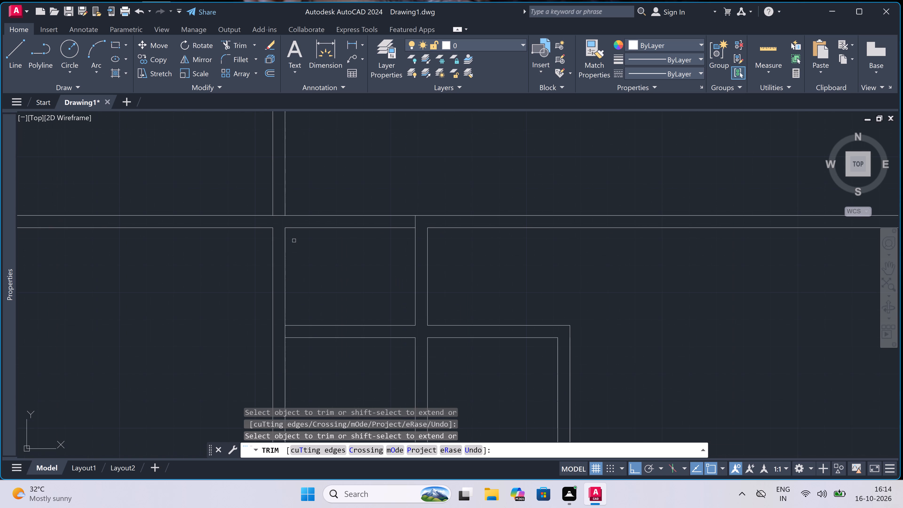
Extend that partition's right-hand line through the horizontal wall to join its continuation on the other side.
{"action": "key", "text": "Escape"}
{"action": "type", "text": "ex"}
{"action": "key", "text": "space"}
{"action": "left_click", "coordinate": [286, 238]}
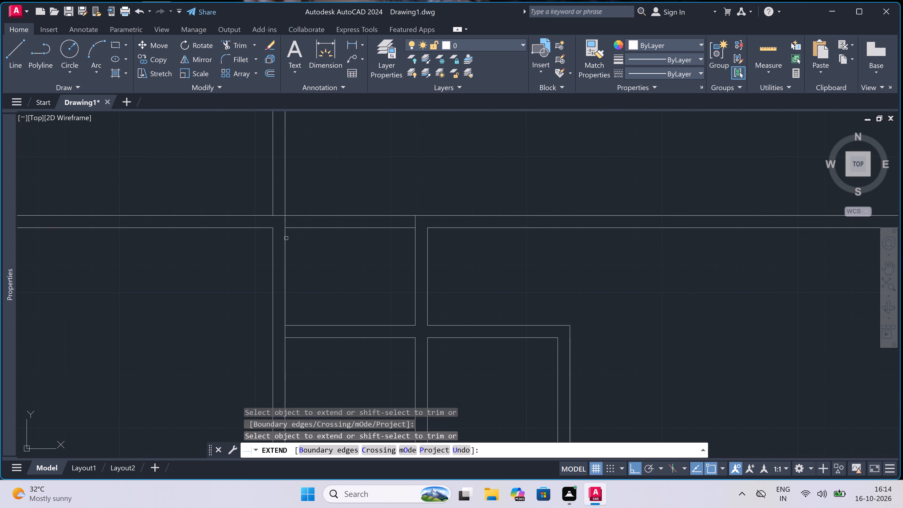
{"action": "key", "text": "Escape"}
Trim away both lines of the horizontal wall between that partition and the 4.5" partition to its right.
{"action": "type", "text": "tr"}
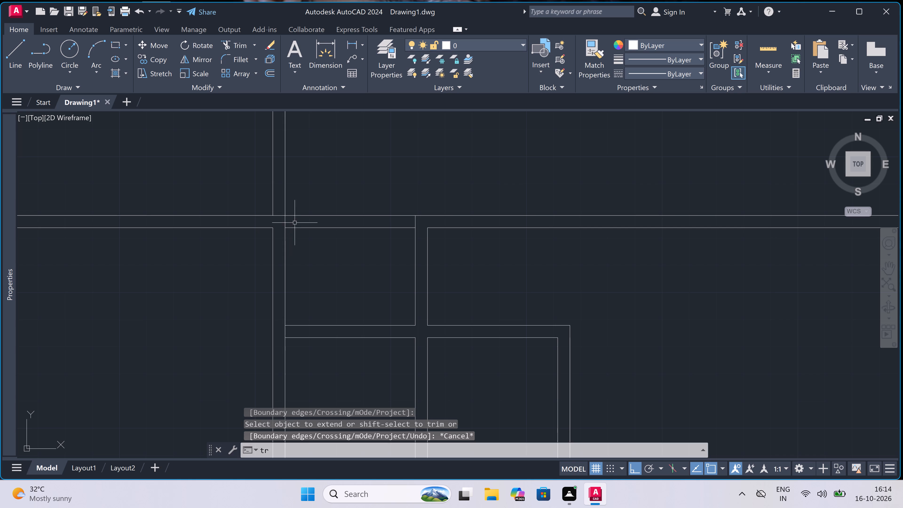
{"action": "key", "text": "space"}
{"action": "left_click", "coordinate": [306, 183]}
{"action": "left_click", "coordinate": [315, 243]}
{"action": "scroll", "coordinate": [315, 243], "scroll_direction": "down", "scroll_amount": 3}
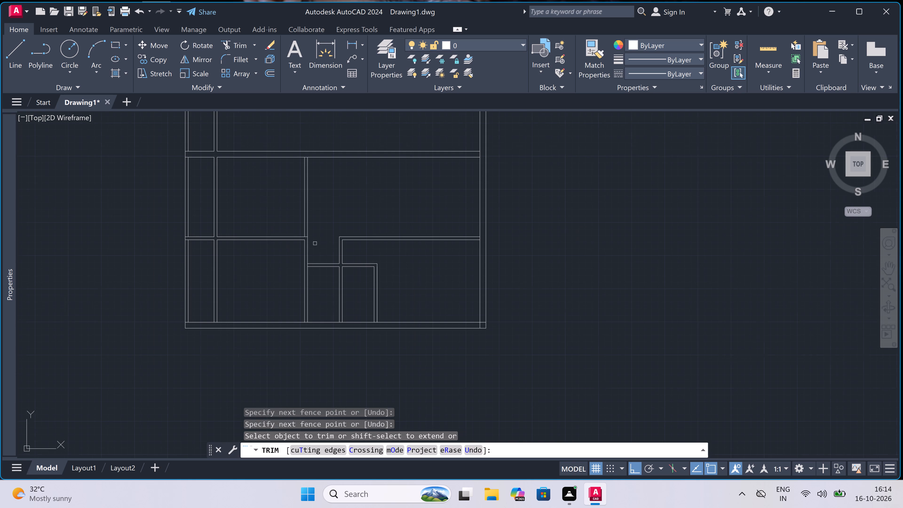
Trim the leftover piece of the horizontal wall's upper line inside the left partition, opening the junction.
{"action": "scroll", "coordinate": [315, 243], "scroll_direction": "down", "scroll_amount": 2}
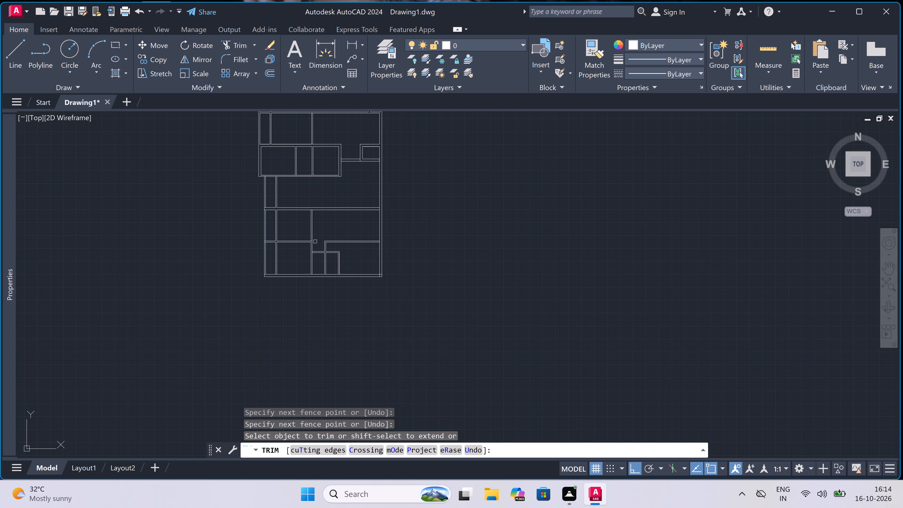
{"action": "scroll", "coordinate": [316, 233], "scroll_direction": "up", "scroll_amount": 4}
{"action": "scroll", "coordinate": [316, 233], "scroll_direction": "down", "scroll_amount": 3}
{"action": "scroll", "coordinate": [316, 233], "scroll_direction": "up", "scroll_amount": 2}
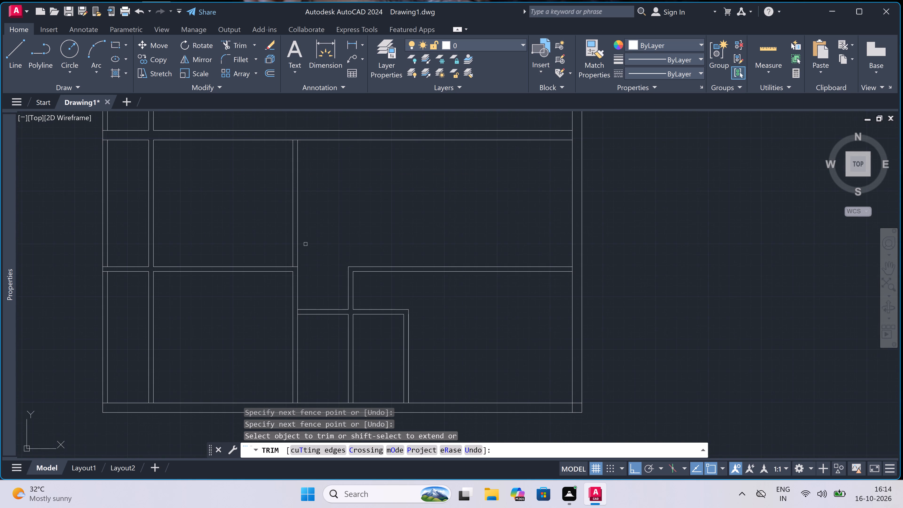
{"action": "scroll", "coordinate": [294, 262], "scroll_direction": "up", "scroll_amount": 5}
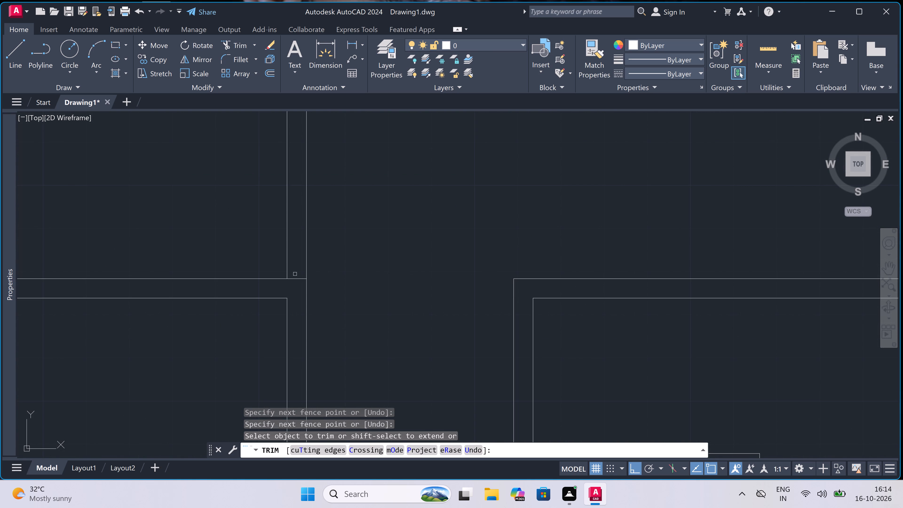
{"action": "left_click", "coordinate": [295, 275]}
{"action": "left_click", "coordinate": [294, 283]}
{"action": "scroll", "coordinate": [294, 283], "scroll_direction": "down", "scroll_amount": 4}
{"action": "scroll", "coordinate": [313, 263], "scroll_direction": "down", "scroll_amount": 2}
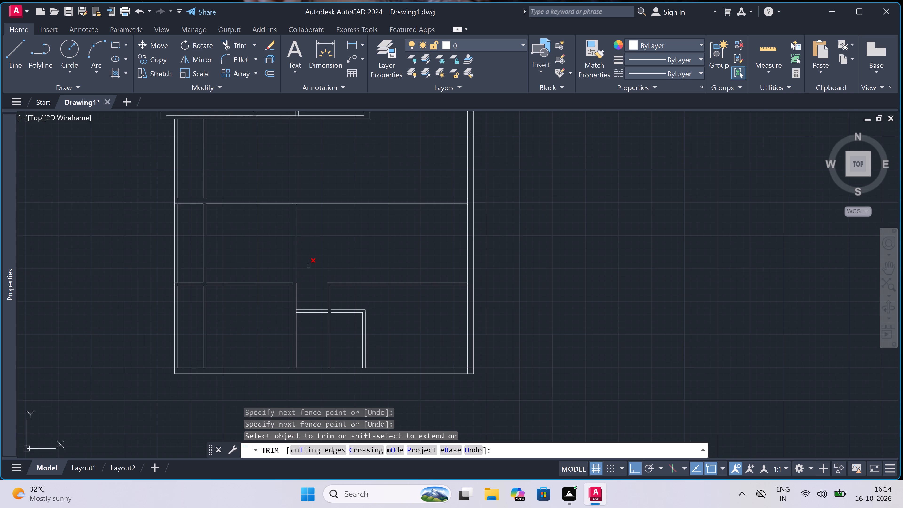
{"action": "scroll", "coordinate": [344, 254], "scroll_direction": "up", "scroll_amount": 2}
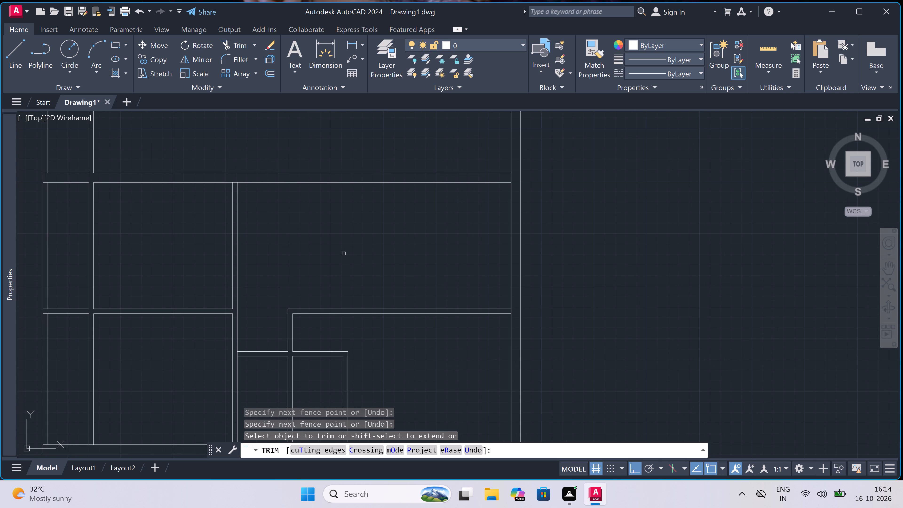
{"action": "key", "text": "Escape"}
Draw a 6'4.5" line leftward along the 9" horizontal wall's upper line, starting at the right exterior wall's inner line.
{"action": "scroll", "coordinate": [344, 254], "scroll_direction": "down", "scroll_amount": 1}
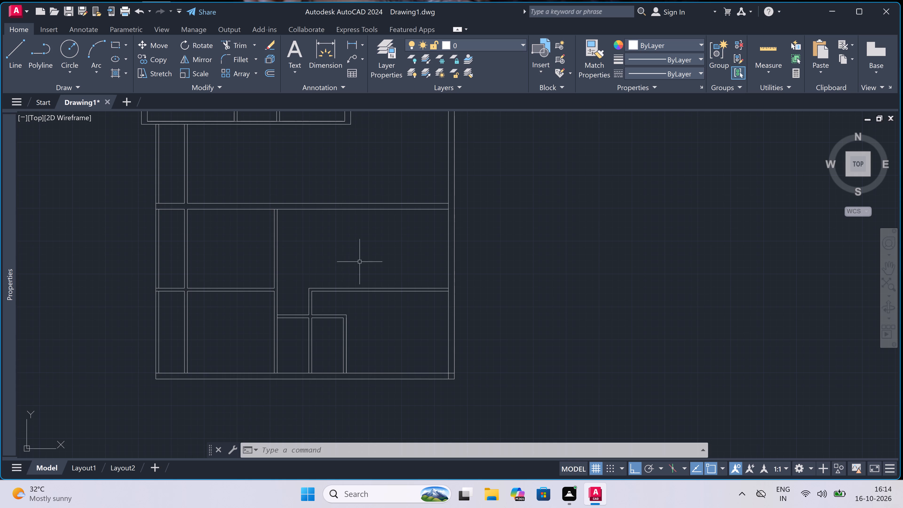
{"action": "scroll", "coordinate": [388, 255], "scroll_direction": "down", "scroll_amount": 1}
{"action": "scroll", "coordinate": [395, 218], "scroll_direction": "down", "scroll_amount": 2}
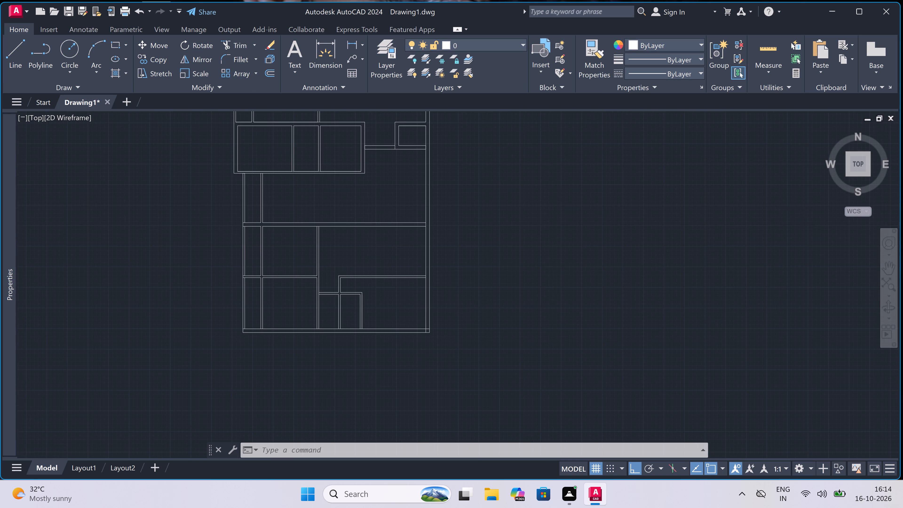
{"action": "scroll", "coordinate": [400, 191], "scroll_direction": "up", "scroll_amount": 4}
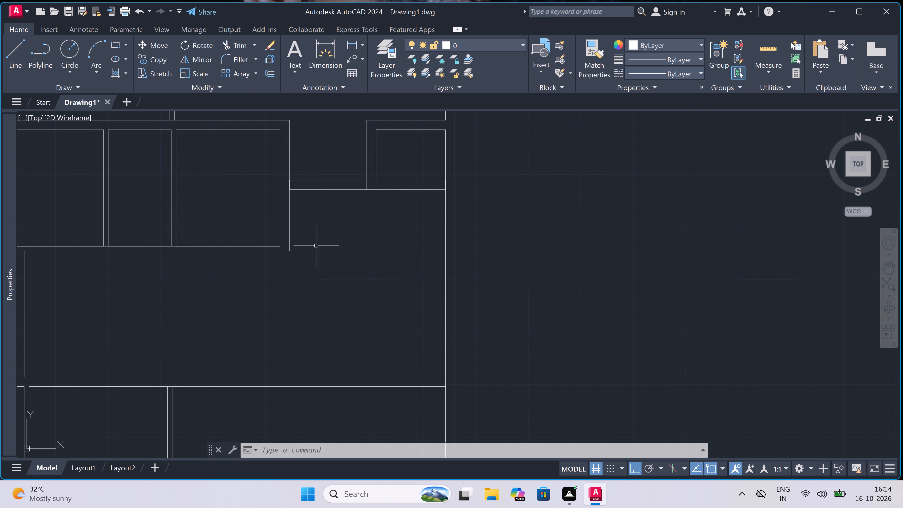
{"action": "type", "text": "l"}
{"action": "key", "text": "space"}
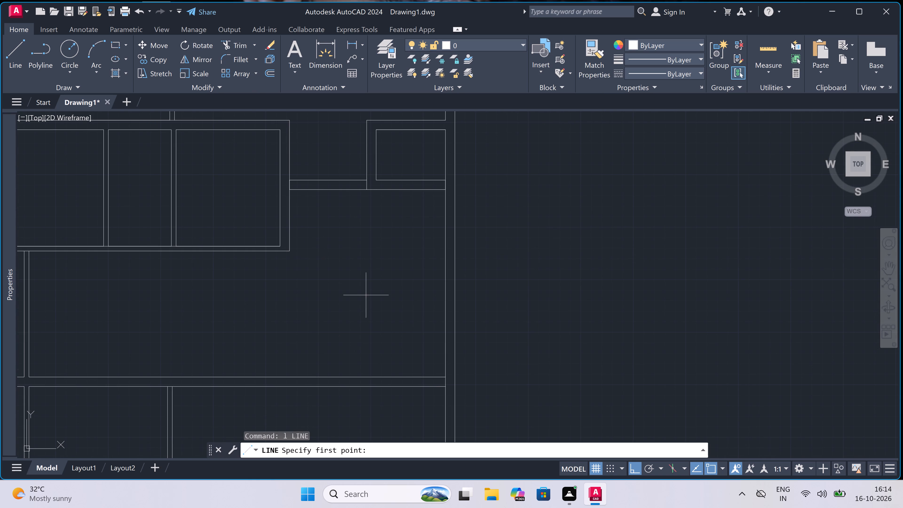
{"action": "double_click", "coordinate": [443, 376]}
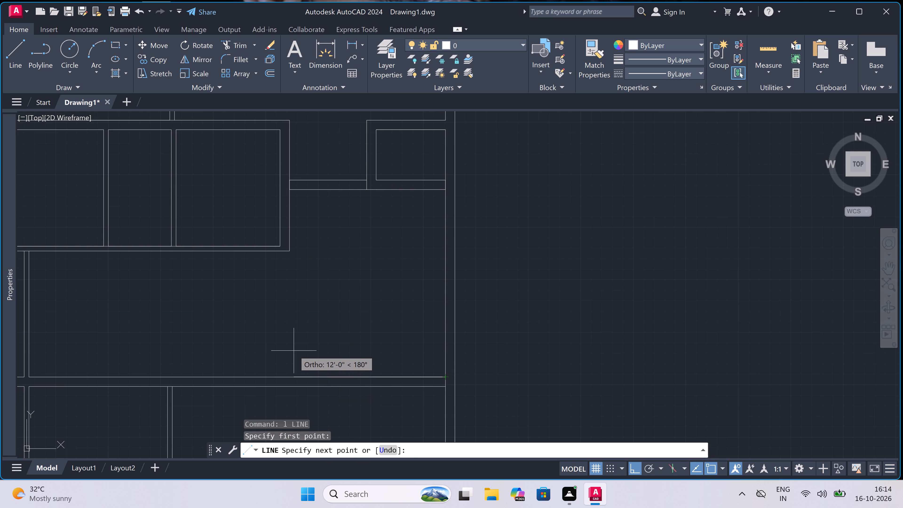
{"action": "type", "text": "6'"}
{"action": "key", "text": "4"}
{"action": "type", "text": ".5\""}
{"action": "key", "text": "space"}
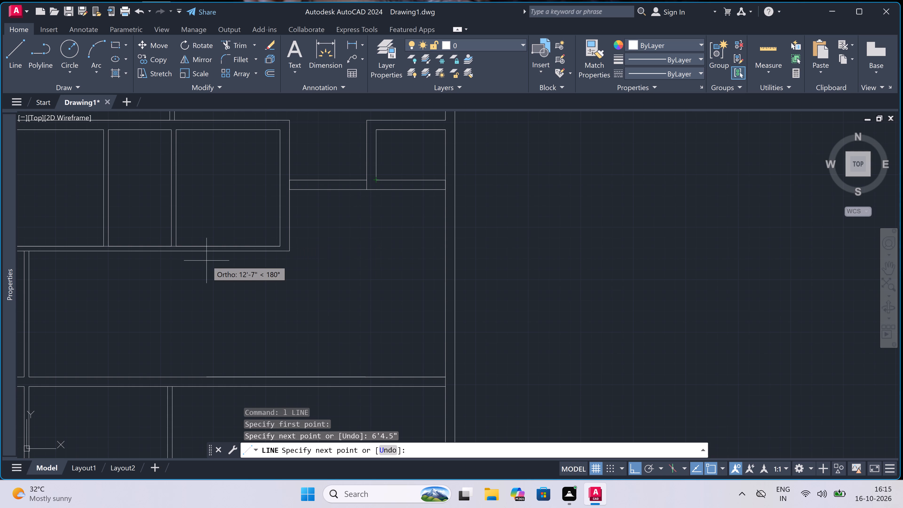
{"action": "key", "text": "ctrl+z"}
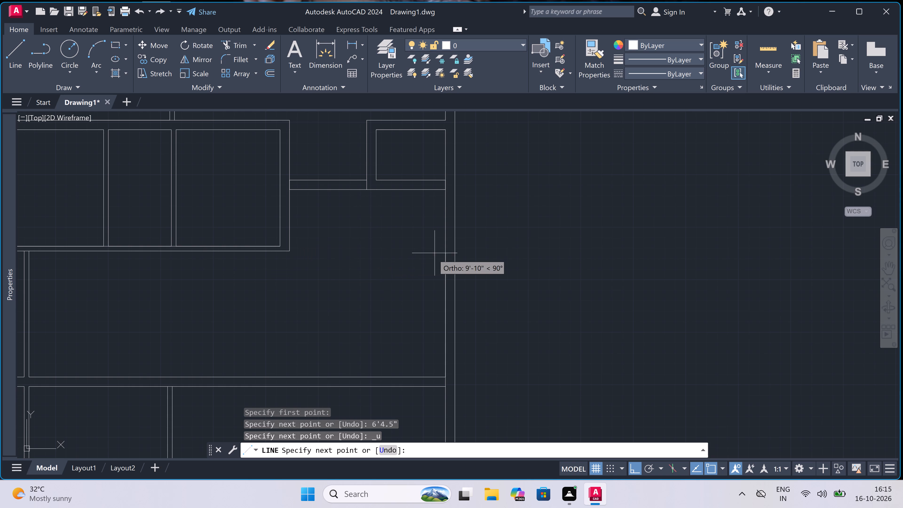
{"action": "type", "text": "6'"}
{"action": "type", "text": "4.5\""}
{"action": "key", "text": "space"}
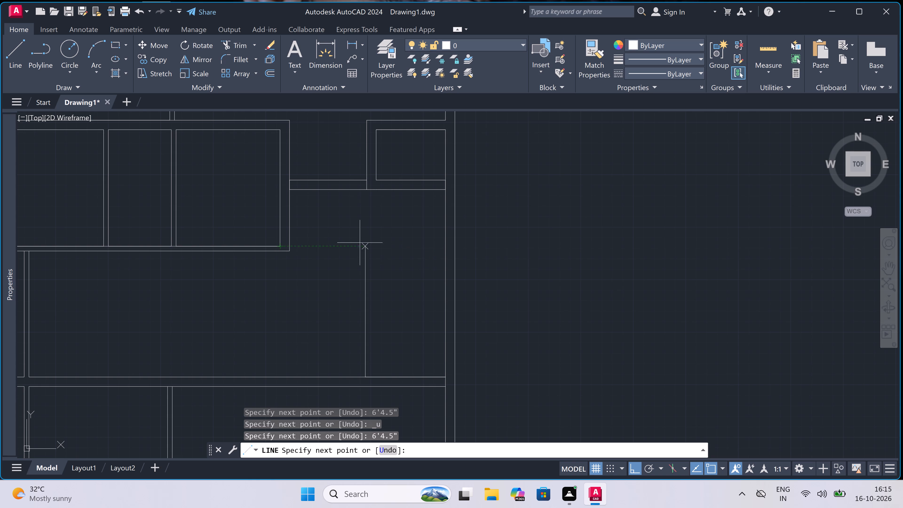
Draw a wall stub outline about 11'-0" up, 9" leftward, and back down to the 9" horizontal wall's upper line.
{"action": "double_click", "coordinate": [368, 235]}
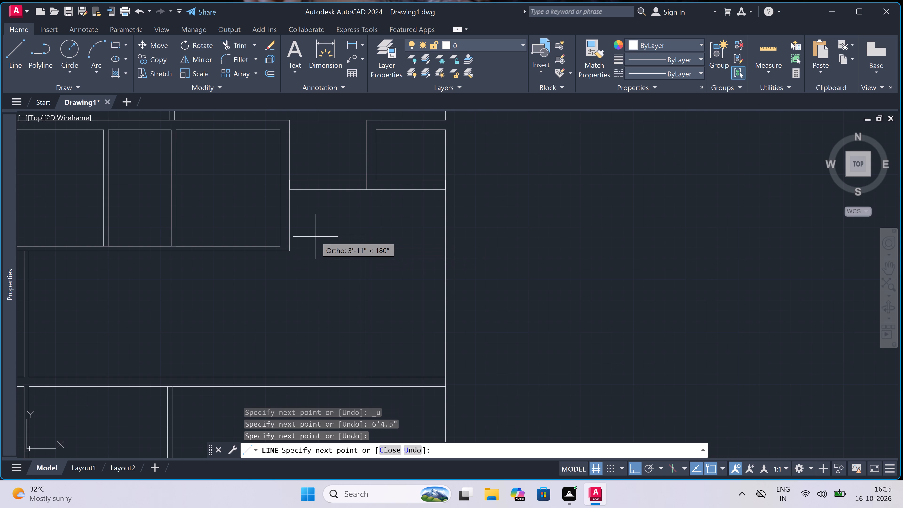
{"action": "key", "text": "9"}
{"action": "key", "text": "shift+quotedbl"}
{"action": "key", "text": "space"}
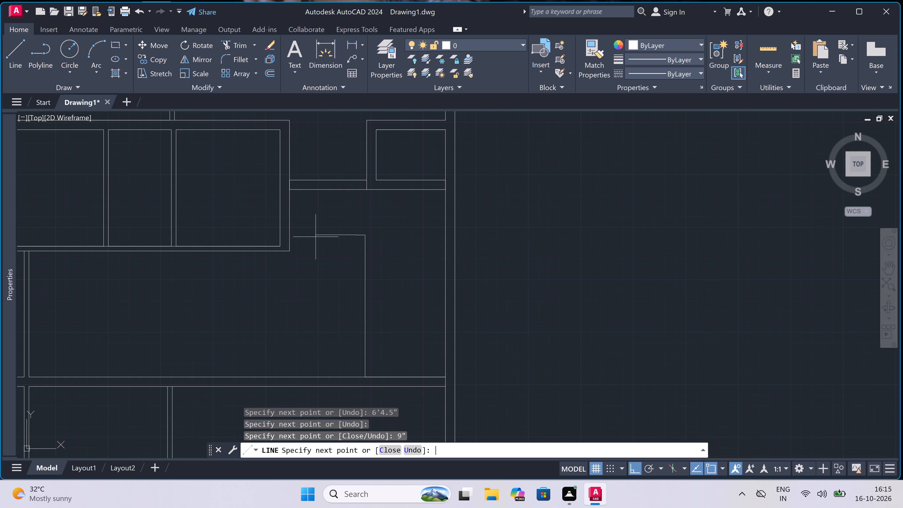
{"action": "scroll", "coordinate": [316, 237], "scroll_direction": "down", "scroll_amount": 1}
{"action": "scroll", "coordinate": [340, 323], "scroll_direction": "up", "scroll_amount": 4}
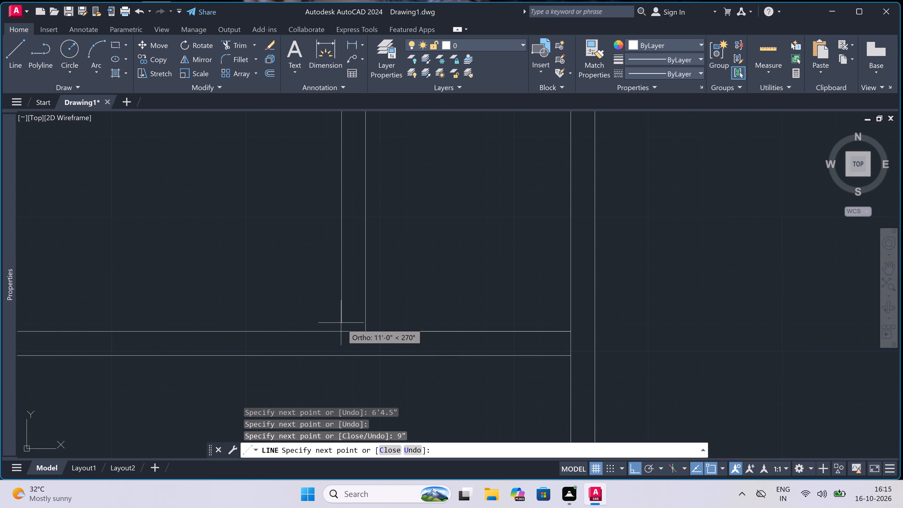
{"action": "double_click", "coordinate": [343, 334]}
{"action": "key", "text": "Escape"}
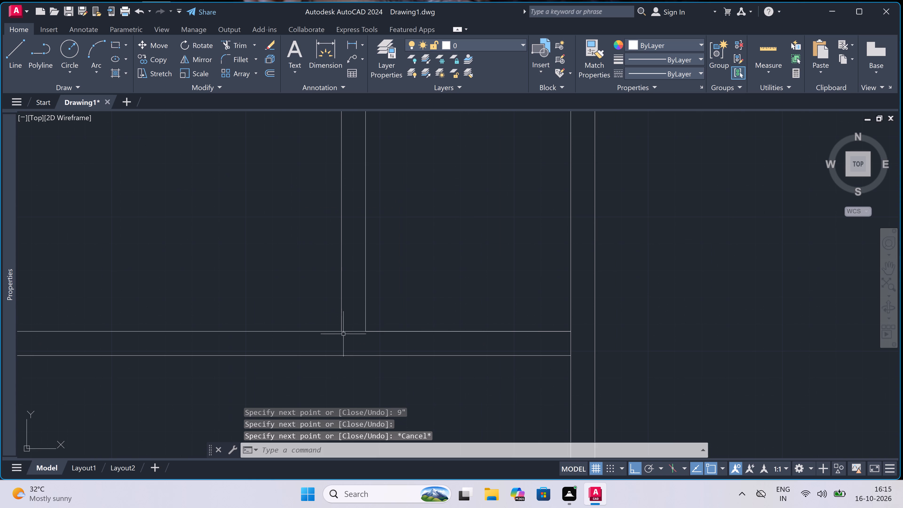
Trim the horizontal wall's upper line between the two lines of the new 9" wall stub, opening its base.
{"action": "type", "text": "tr"}
{"action": "key", "text": "space"}
{"action": "scroll", "coordinate": [349, 346], "scroll_direction": "up", "scroll_amount": 1}
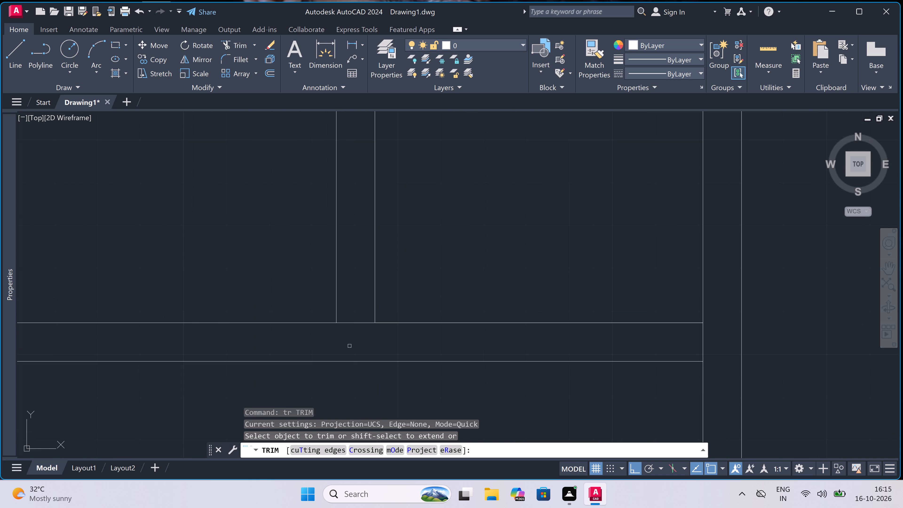
{"action": "left_click", "coordinate": [351, 346]}
{"action": "left_click", "coordinate": [359, 302]}
{"action": "scroll", "coordinate": [359, 306], "scroll_direction": "down", "scroll_amount": 2}
Trim the right exterior wall's inner line where the 9" horizontal wall meets it, opening the junction.
{"action": "scroll", "coordinate": [524, 333], "scroll_direction": "up", "scroll_amount": 1}
{"action": "left_click", "coordinate": [462, 320]}
{"action": "double_click", "coordinate": [481, 315]}
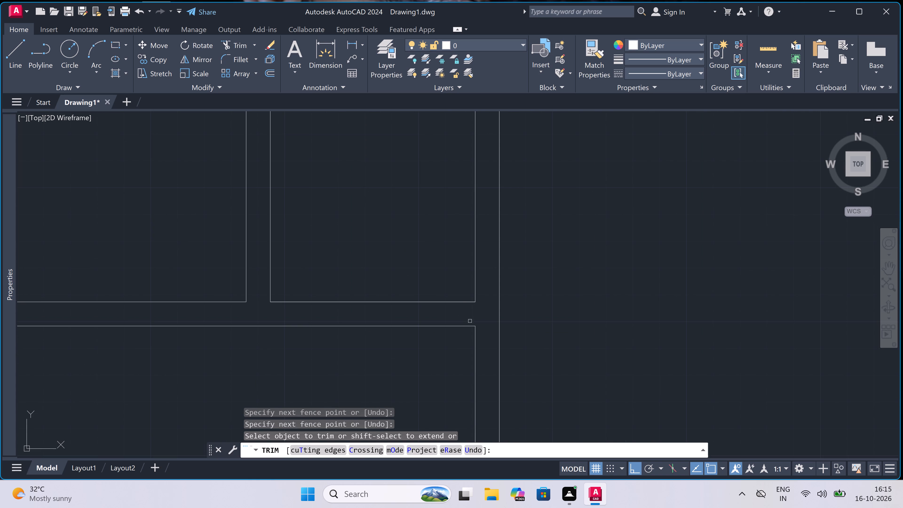
{"action": "scroll", "coordinate": [424, 325], "scroll_direction": "down", "scroll_amount": 4}
{"action": "scroll", "coordinate": [420, 278], "scroll_direction": "up", "scroll_amount": 1}
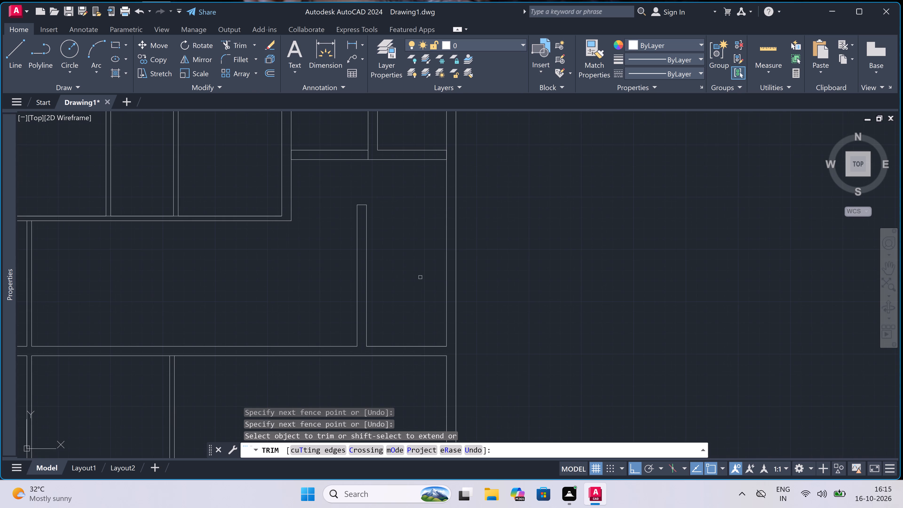
{"action": "scroll", "coordinate": [420, 275], "scroll_direction": "down", "scroll_amount": 1}
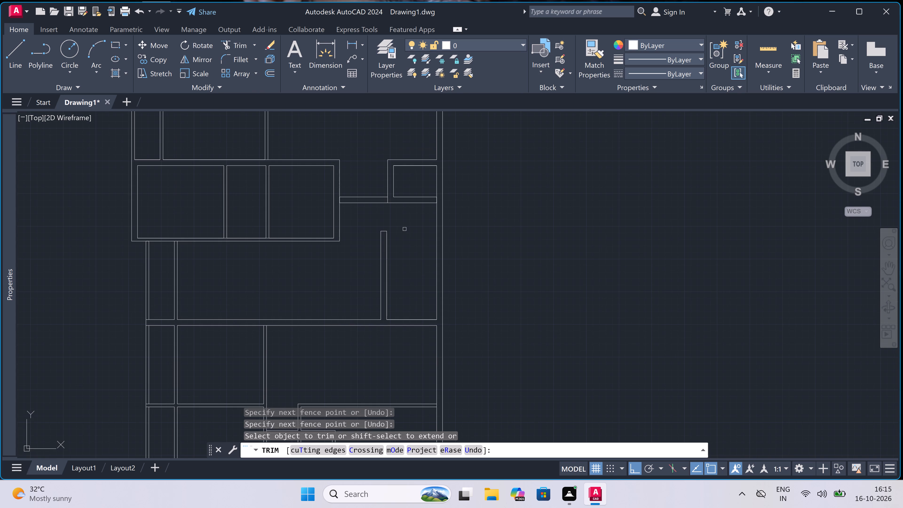
{"action": "scroll", "coordinate": [404, 229], "scroll_direction": "down", "scroll_amount": 1}
{"action": "scroll", "coordinate": [392, 230], "scroll_direction": "up", "scroll_amount": 2}
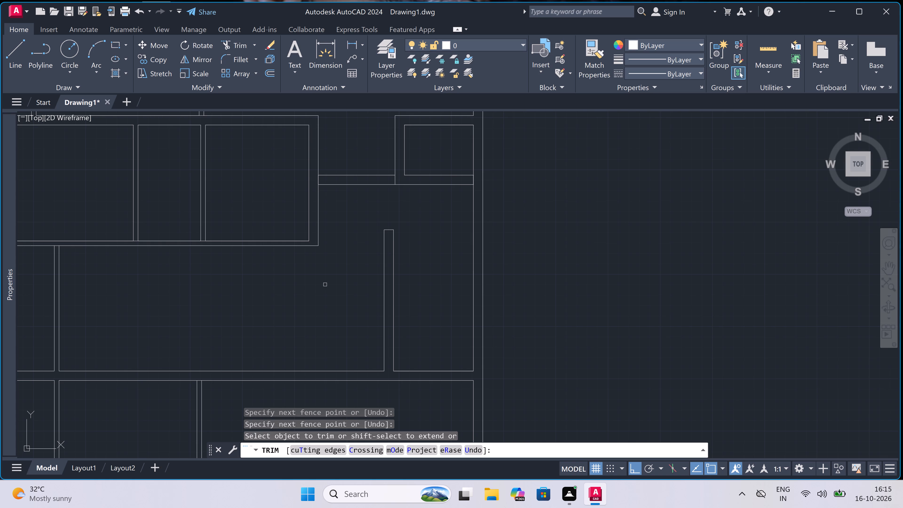
{"action": "key", "text": "Escape"}
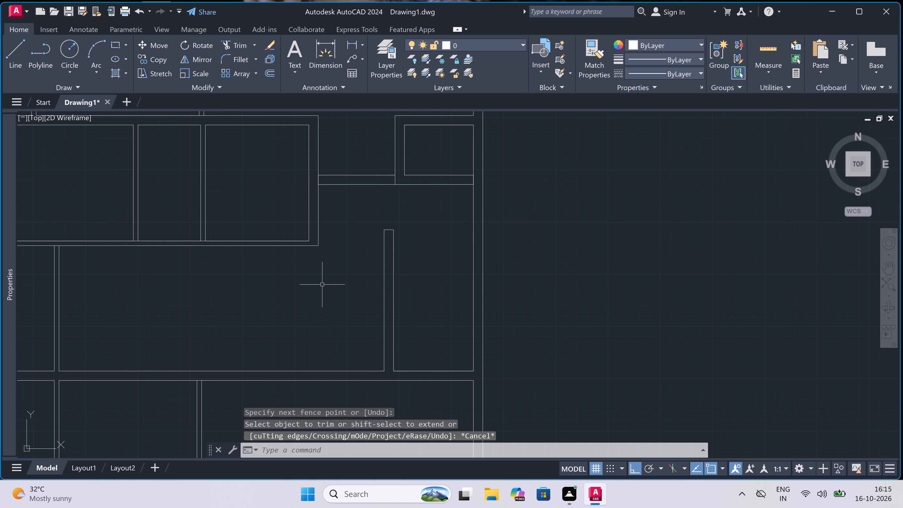
Draw a vertical line from the three-room block's outer lower-right corner down to the horizontal wall's upper line.
{"action": "scroll", "coordinate": [327, 293], "scroll_direction": "down", "scroll_amount": 1}
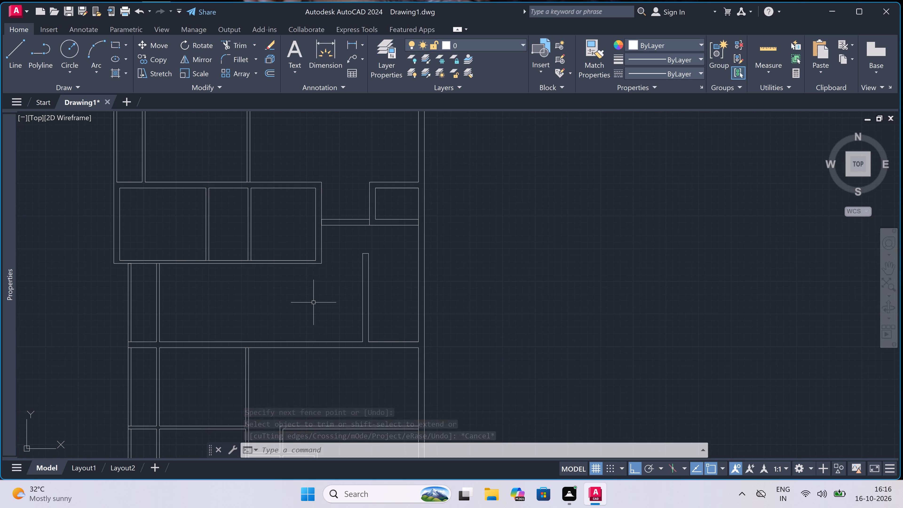
{"action": "key", "text": "l"}
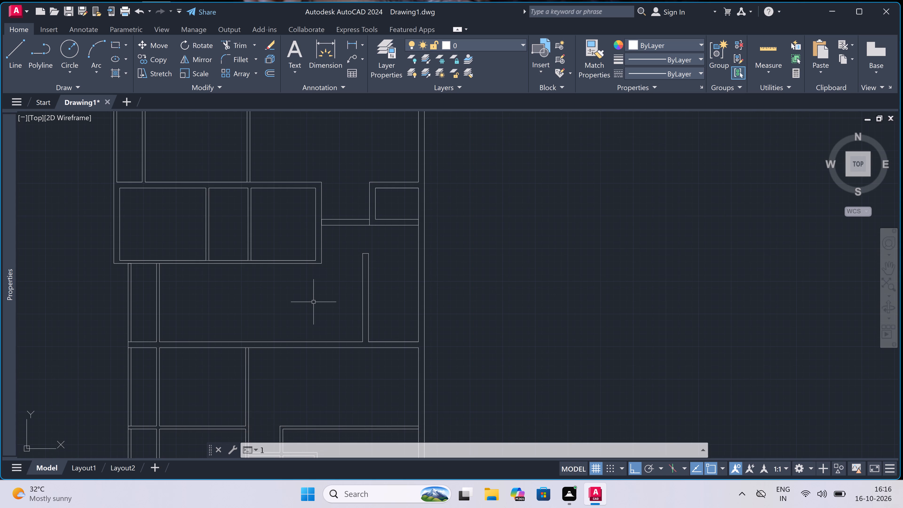
{"action": "key", "text": "space"}
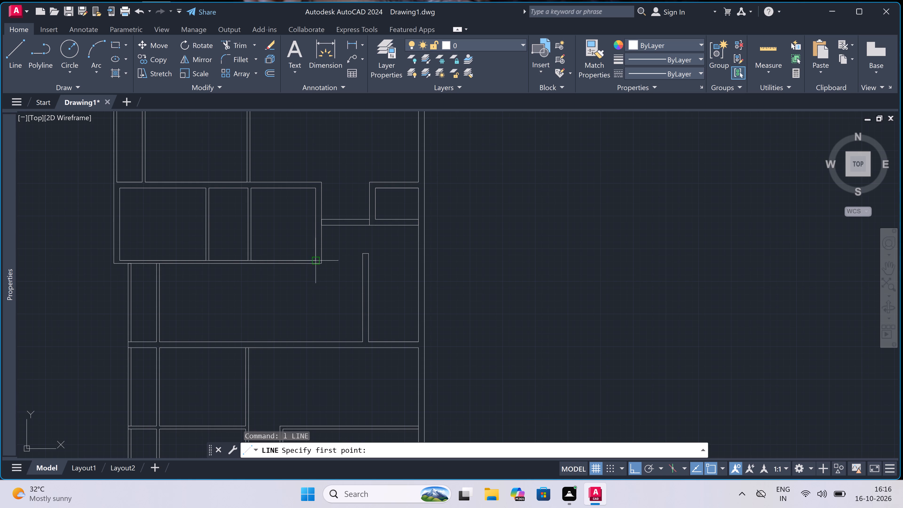
{"action": "left_click", "coordinate": [322, 265]}
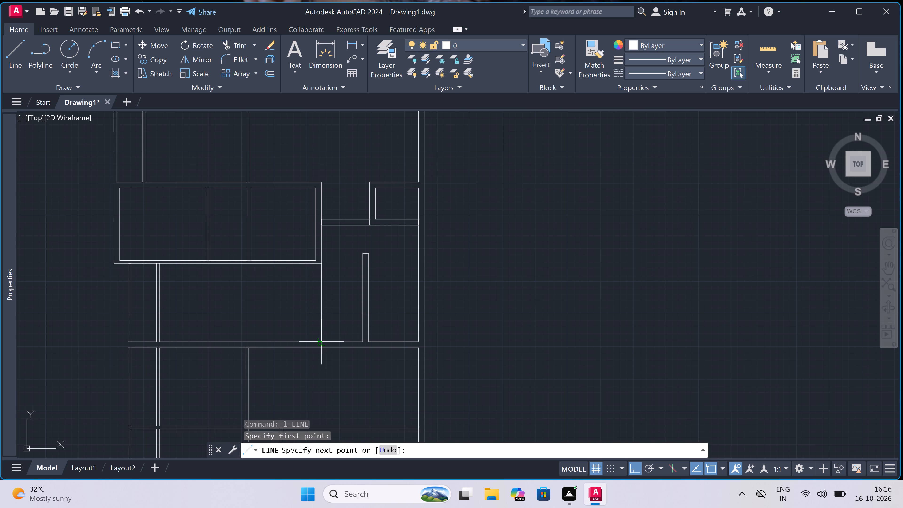
{"action": "triple_click", "coordinate": [323, 341]}
{"action": "key", "text": "Escape"}
Draw a parallel vertical line, aligned with the block's inner right wall line, from its bottom wall down to the horizontal wall.
{"action": "key", "text": "space"}
{"action": "scroll", "coordinate": [315, 277], "scroll_direction": "up", "scroll_amount": 1}
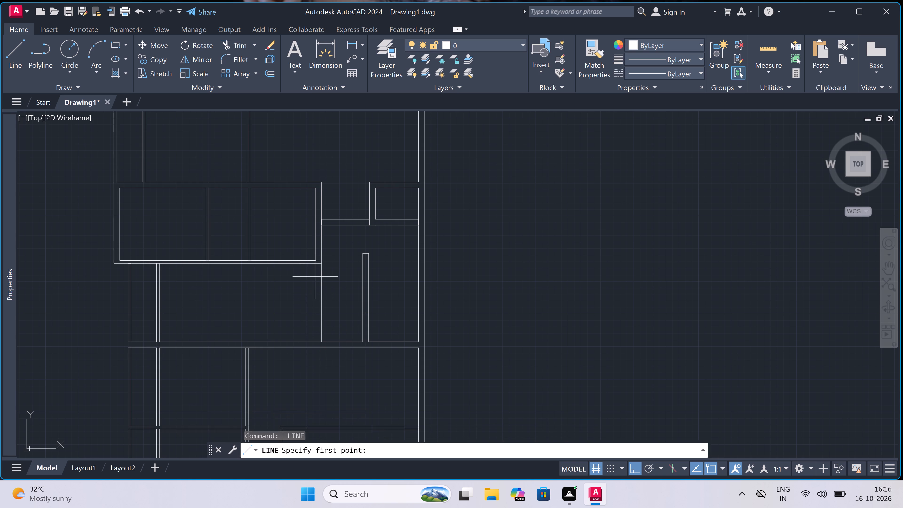
{"action": "scroll", "coordinate": [315, 277], "scroll_direction": "up", "scroll_amount": 1}
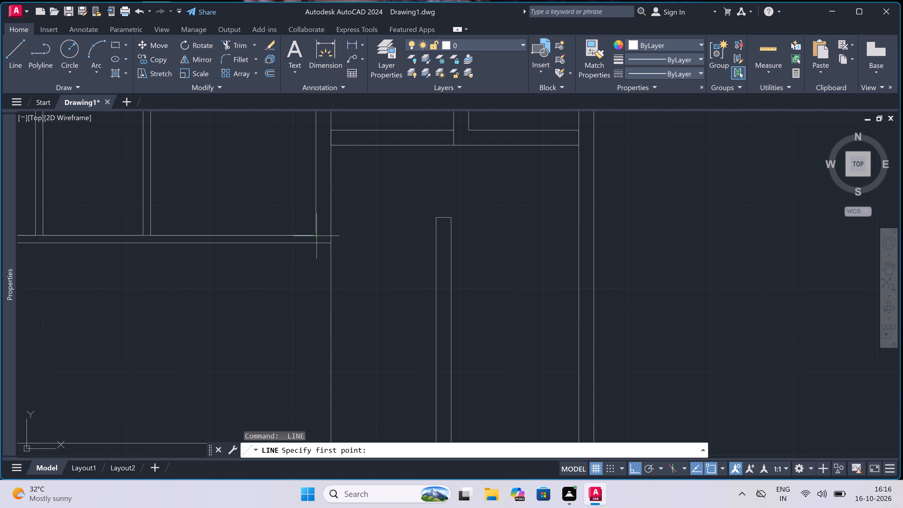
{"action": "double_click", "coordinate": [316, 246]}
{"action": "scroll", "coordinate": [316, 246], "scroll_direction": "down", "scroll_amount": 2}
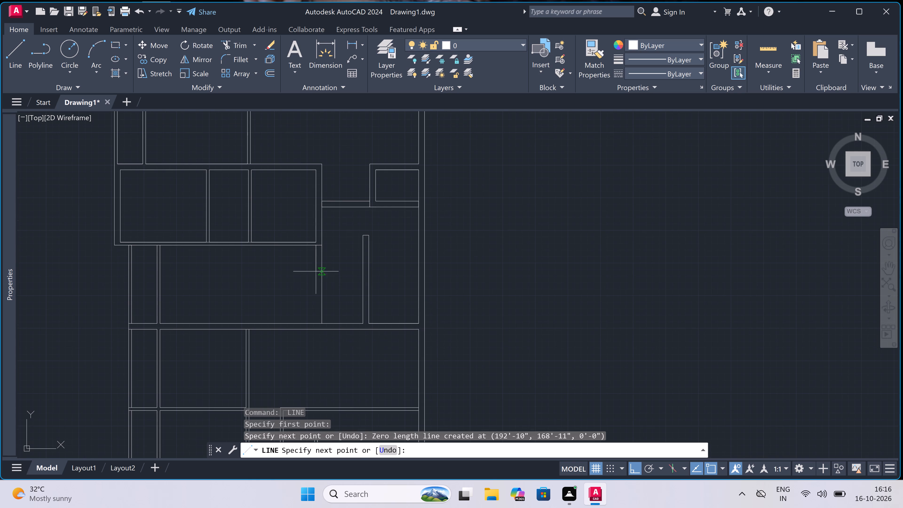
{"action": "scroll", "coordinate": [314, 325], "scroll_direction": "up", "scroll_amount": 5}
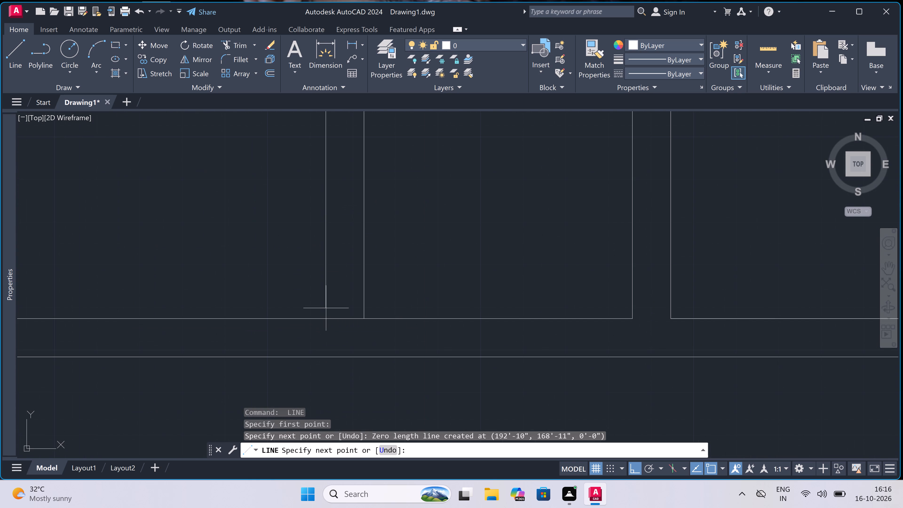
{"action": "double_click", "coordinate": [325, 320]}
{"action": "key", "text": "Escape"}
{"action": "scroll", "coordinate": [321, 325], "scroll_direction": "down", "scroll_amount": 3}
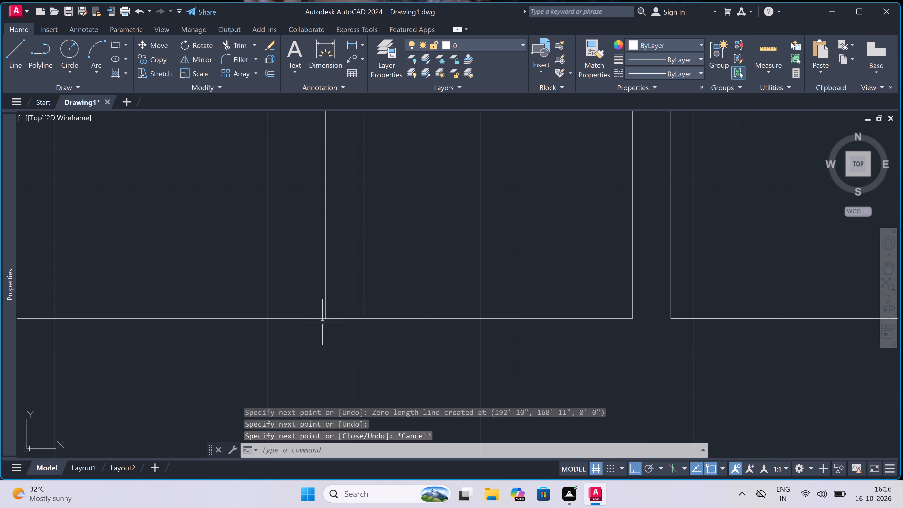
Trim the lower line of the block's bottom wall between the two new vertical lines, opening the corner junction.
{"action": "scroll", "coordinate": [321, 325], "scroll_direction": "down", "scroll_amount": 2}
{"action": "scroll", "coordinate": [325, 264], "scroll_direction": "up", "scroll_amount": 4}
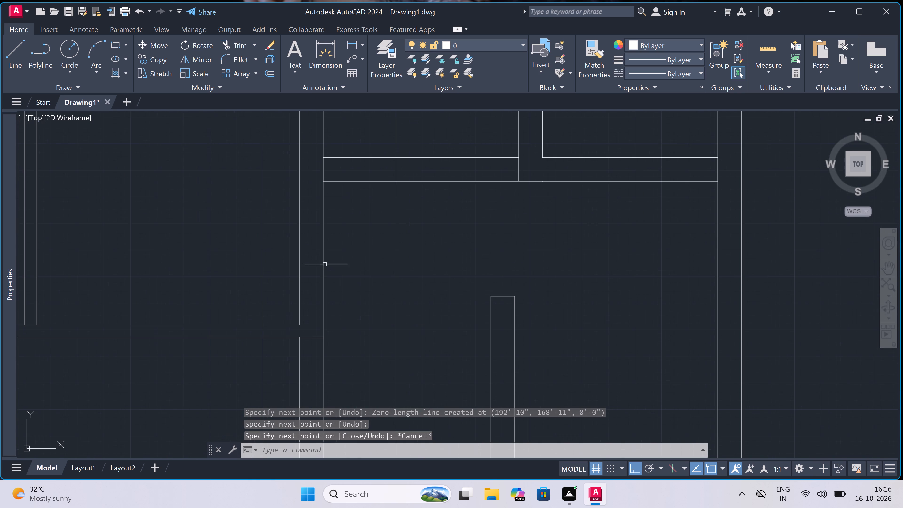
{"action": "key", "text": "t"}
{"action": "key", "text": "r"}
{"action": "key", "text": "space"}
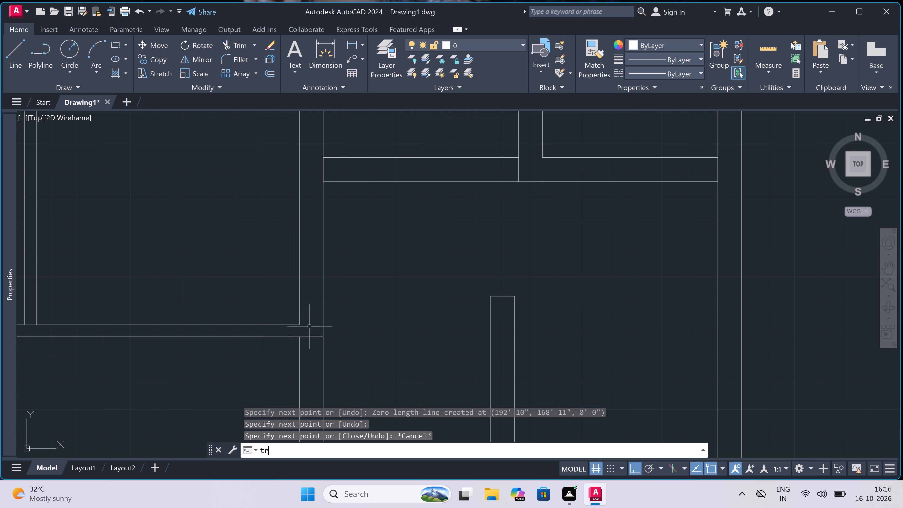
{"action": "left_click", "coordinate": [305, 347]}
{"action": "left_click", "coordinate": [309, 330]}
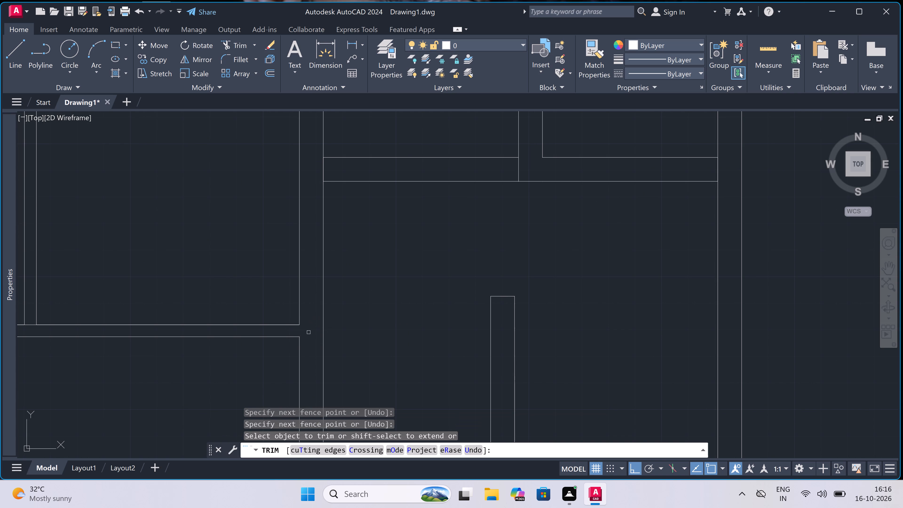
{"action": "key", "text": "Escape"}
Draw a line continuing the left side of the partition between the two small upper rooms down to the horizontal wall below.
{"action": "scroll", "coordinate": [300, 300], "scroll_direction": "down", "scroll_amount": 4}
{"action": "scroll", "coordinate": [300, 300], "scroll_direction": "up", "scroll_amount": 1}
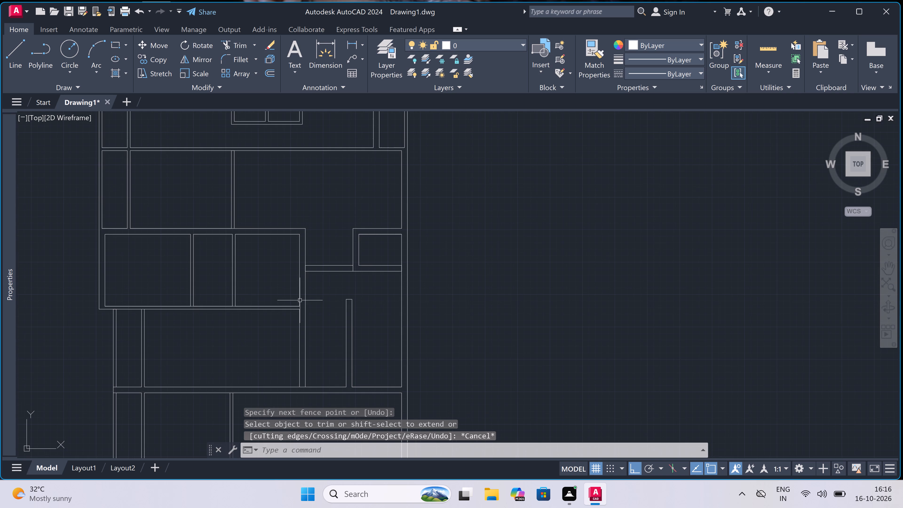
{"action": "scroll", "coordinate": [300, 300], "scroll_direction": "down", "scroll_amount": 1}
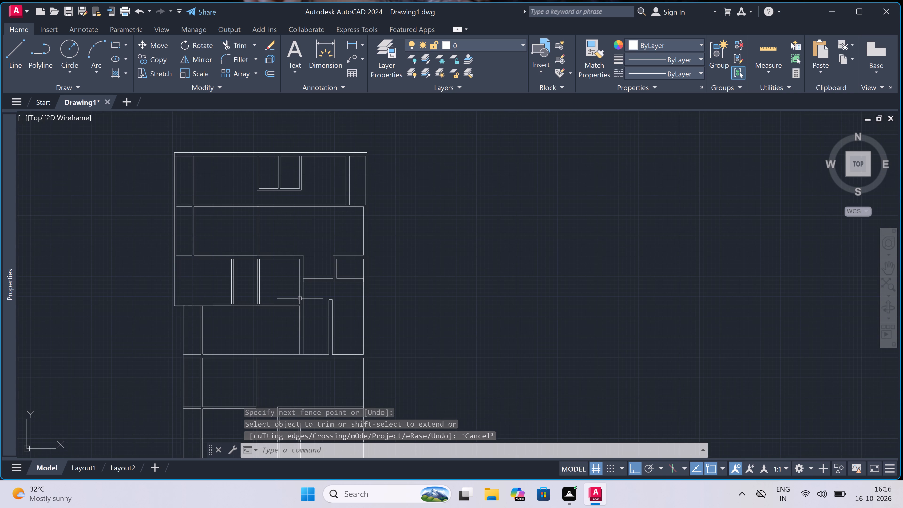
{"action": "scroll", "coordinate": [273, 185], "scroll_direction": "up", "scroll_amount": 5}
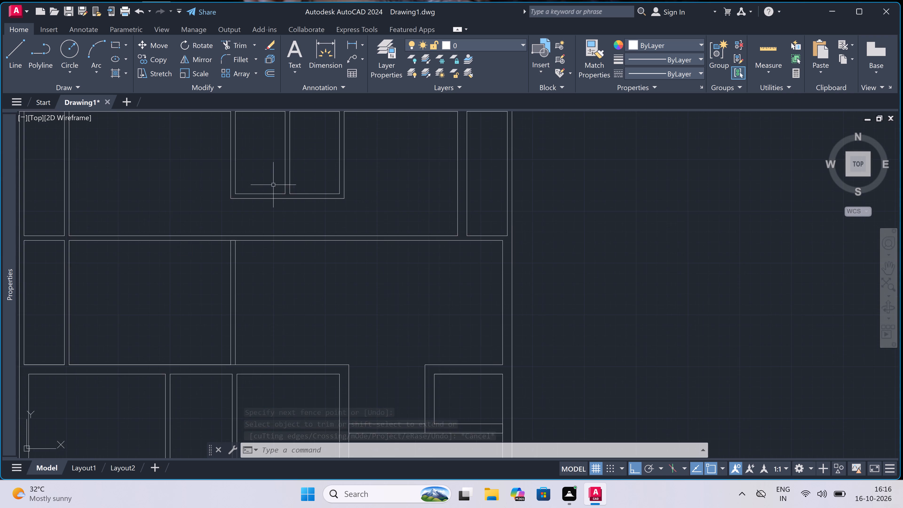
{"action": "type", "text": "l"}
{"action": "key", "text": "space"}
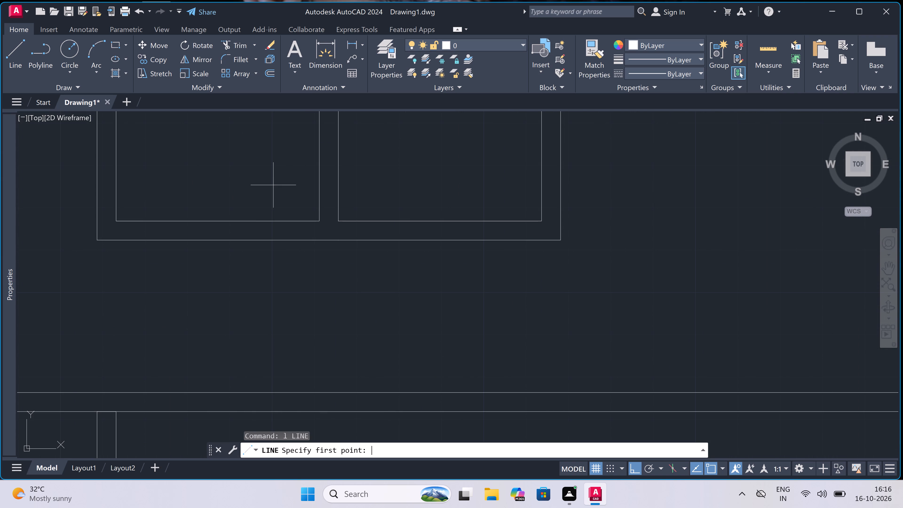
{"action": "left_click", "coordinate": [321, 225]}
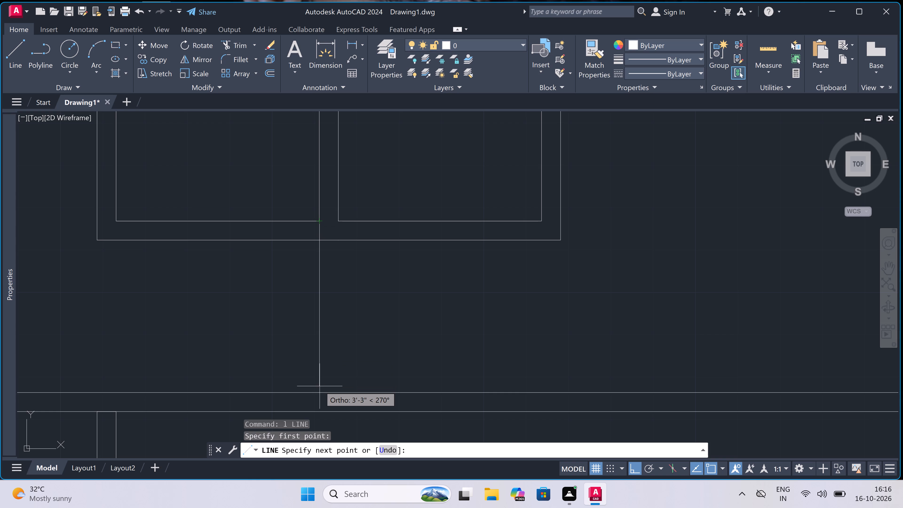
{"action": "left_click", "coordinate": [321, 392]}
{"action": "key", "text": "Escape"}
Draw a matching line continuing that partition's right side down to the same horizontal wall.
{"action": "key", "text": "space"}
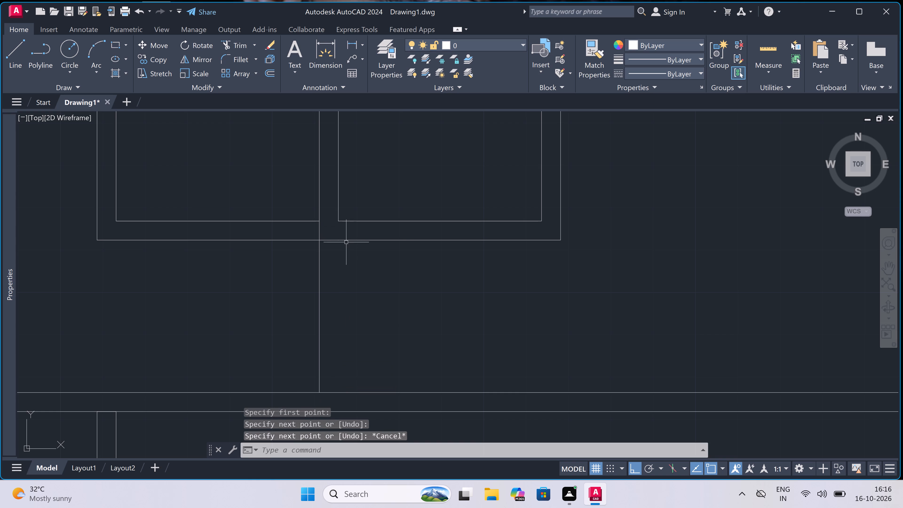
{"action": "left_click", "coordinate": [338, 224]}
{"action": "left_click_drag", "start_coordinate": [338, 228], "coordinate": [338, 231]}
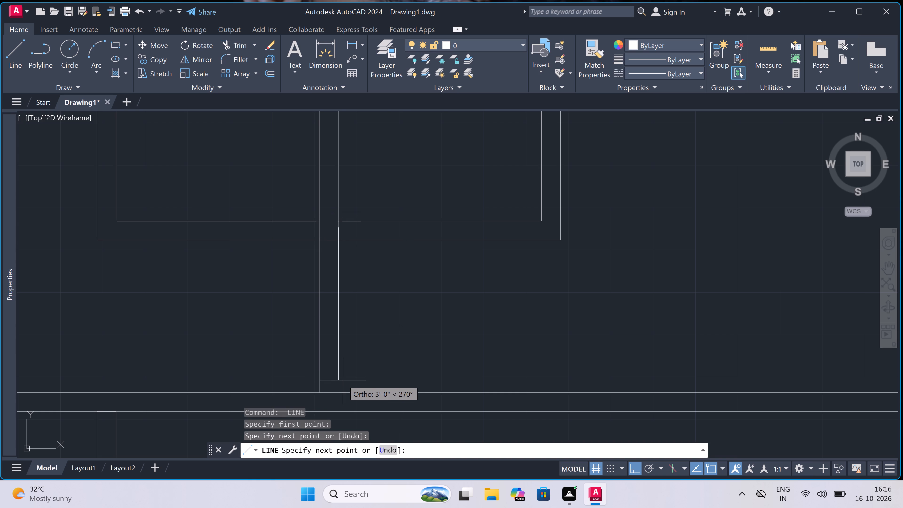
{"action": "double_click", "coordinate": [341, 389]}
{"action": "key", "text": "Escape"}
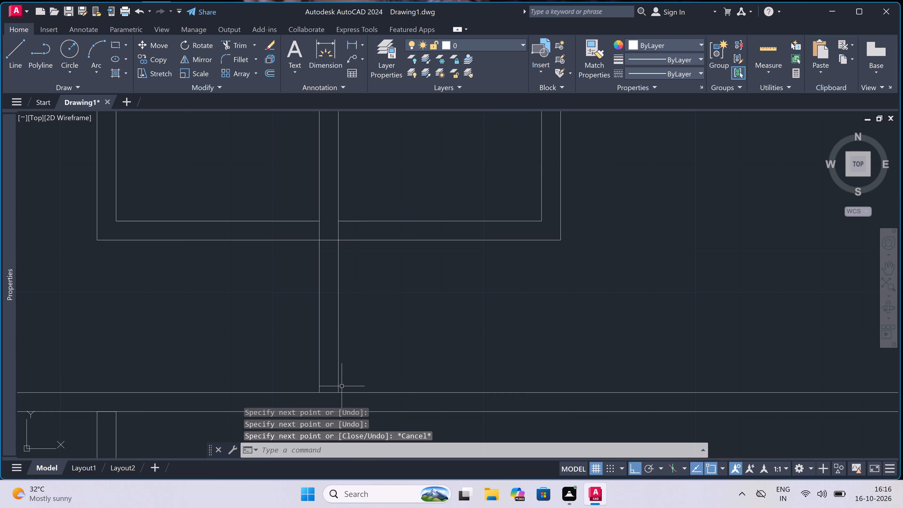
Trim away the pieces of both partition lines that cross inside the small rooms' bottom wall.
{"action": "key", "text": "t"}
{"action": "key", "text": "r"}
{"action": "key", "text": "space"}
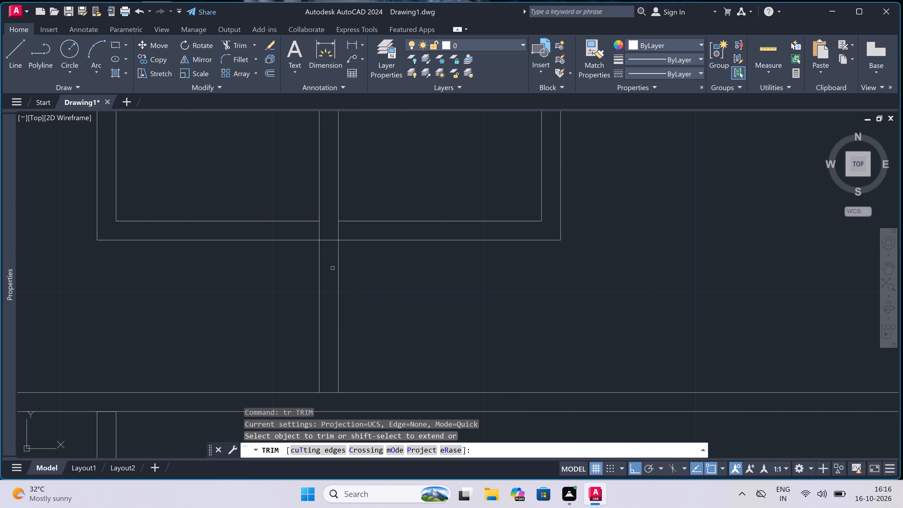
{"action": "scroll", "coordinate": [312, 234], "scroll_direction": "up", "scroll_amount": 1}
{"action": "left_click", "coordinate": [312, 234]}
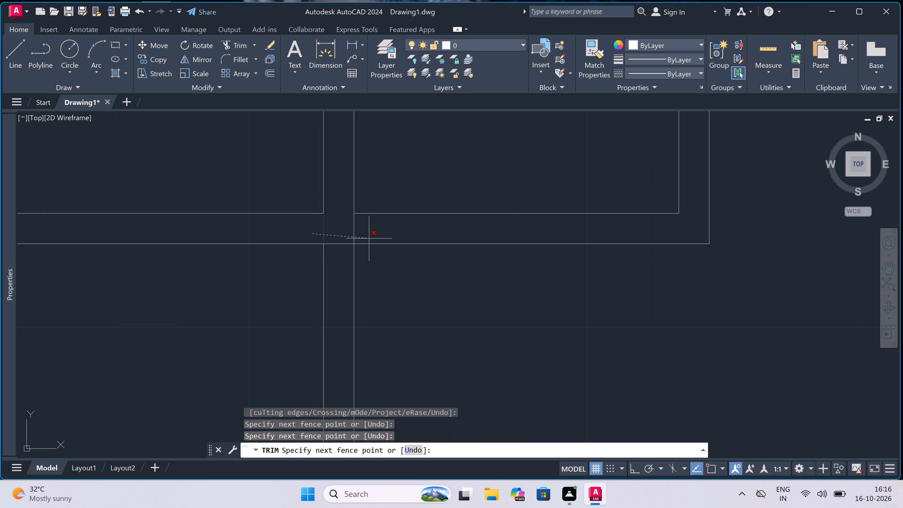
{"action": "left_click", "coordinate": [358, 230]}
{"action": "scroll", "coordinate": [357, 226], "scroll_direction": "up", "scroll_amount": 2}
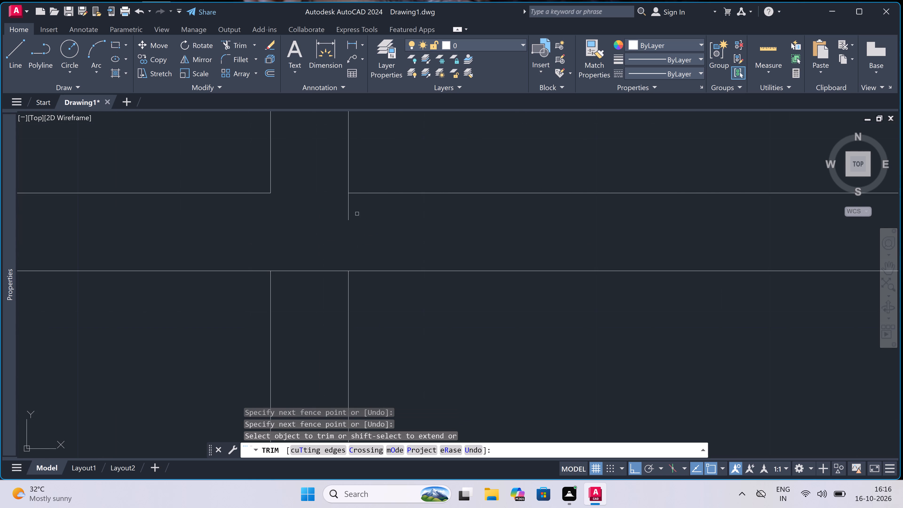
{"action": "left_click", "coordinate": [357, 211]}
{"action": "left_click", "coordinate": [316, 207]}
Trim the lower line of the small rooms' bottom wall between the two extended partition lines.
{"action": "left_click_drag", "start_coordinate": [316, 243], "coordinate": [317, 250]}
{"action": "double_click", "coordinate": [309, 332]}
{"action": "scroll", "coordinate": [300, 235], "scroll_direction": "down", "scroll_amount": 8}
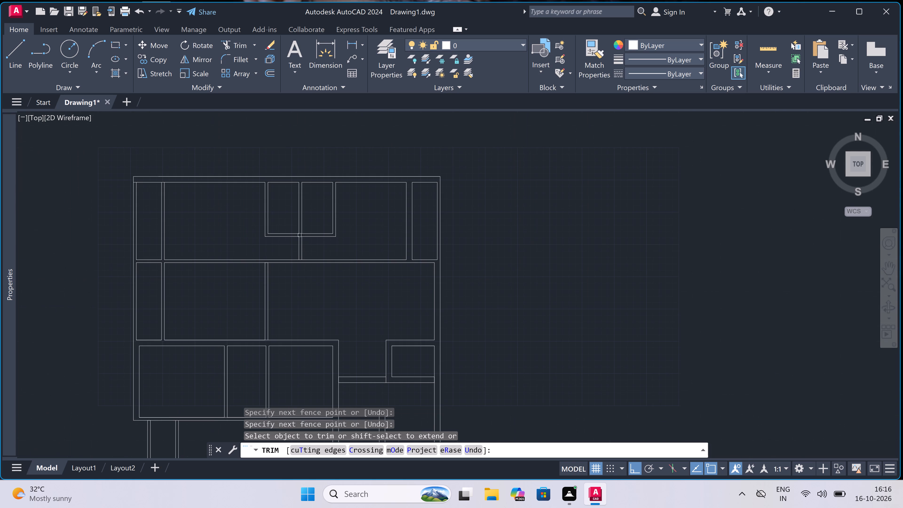
Trim the horizontal wall's upper line between the extended partition's two lines, opening the junction at its base.
{"action": "scroll", "coordinate": [301, 263], "scroll_direction": "up", "scroll_amount": 2}
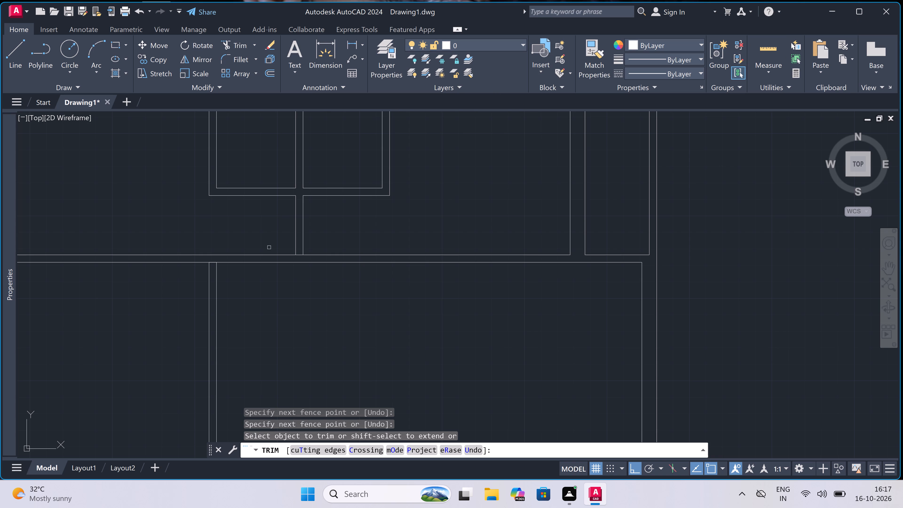
{"action": "scroll", "coordinate": [285, 246], "scroll_direction": "up", "scroll_amount": 2}
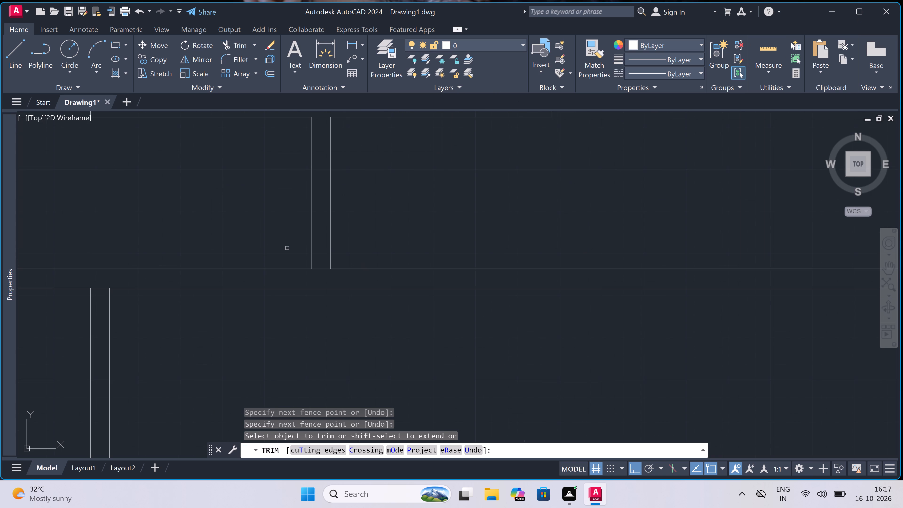
{"action": "left_click", "coordinate": [314, 281]}
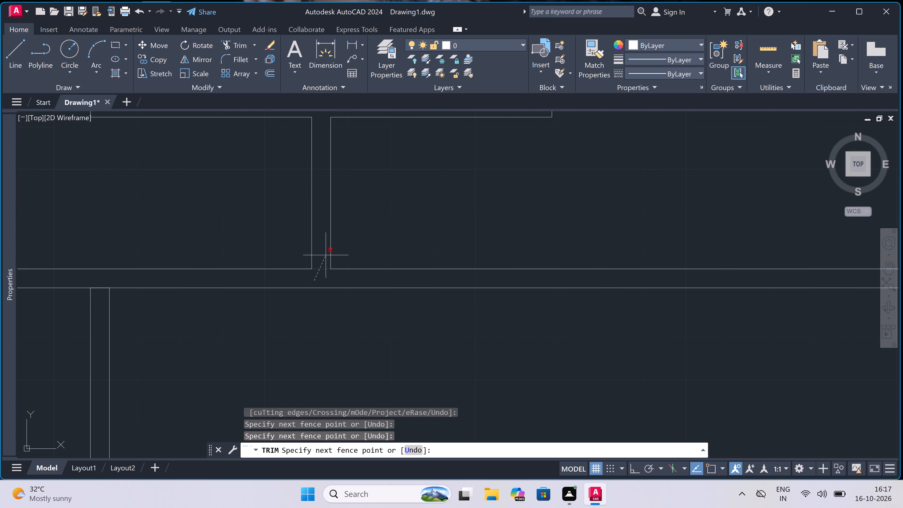
{"action": "left_click", "coordinate": [324, 254]}
{"action": "scroll", "coordinate": [324, 254], "scroll_direction": "down", "scroll_amount": 4}
{"action": "scroll", "coordinate": [334, 252], "scroll_direction": "up", "scroll_amount": 1}
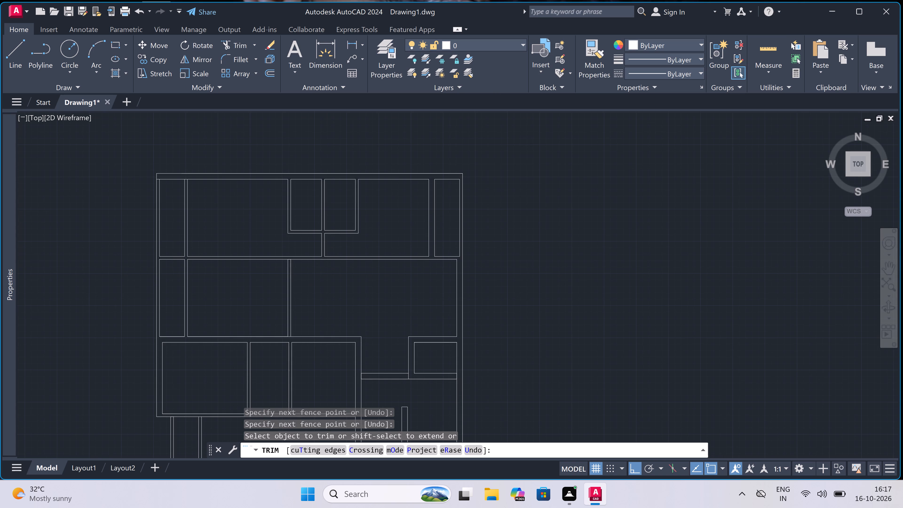
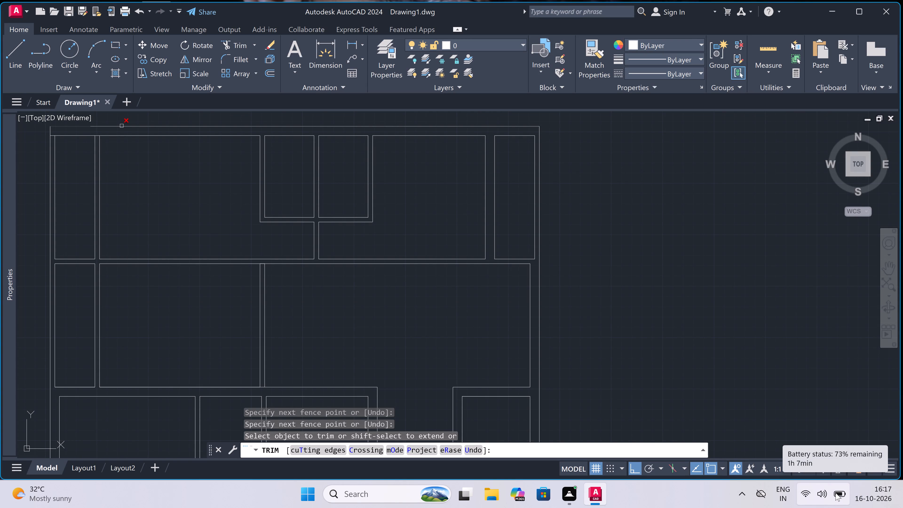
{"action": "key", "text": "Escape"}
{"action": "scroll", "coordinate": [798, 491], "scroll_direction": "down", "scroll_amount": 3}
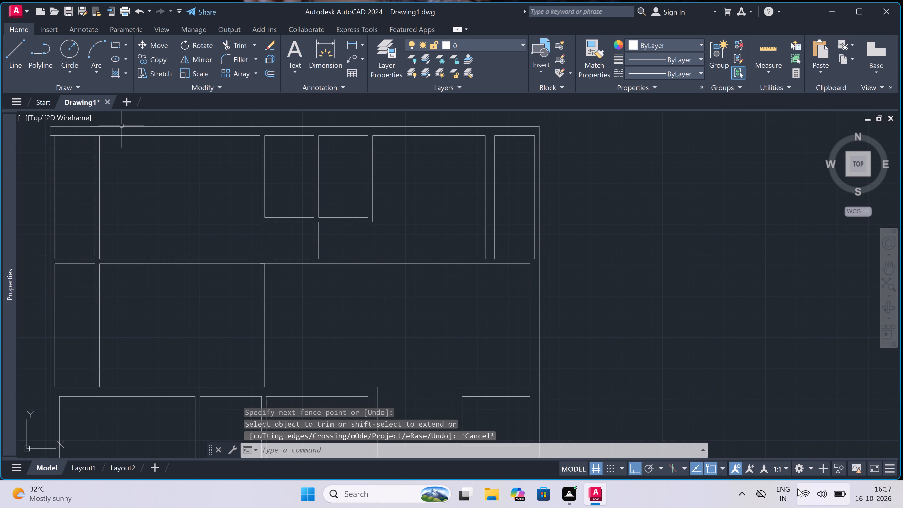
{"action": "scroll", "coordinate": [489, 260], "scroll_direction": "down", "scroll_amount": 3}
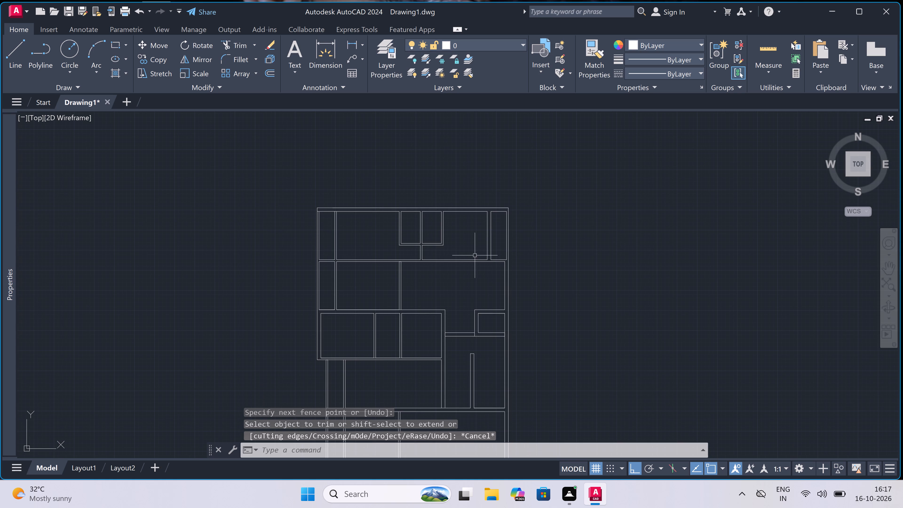
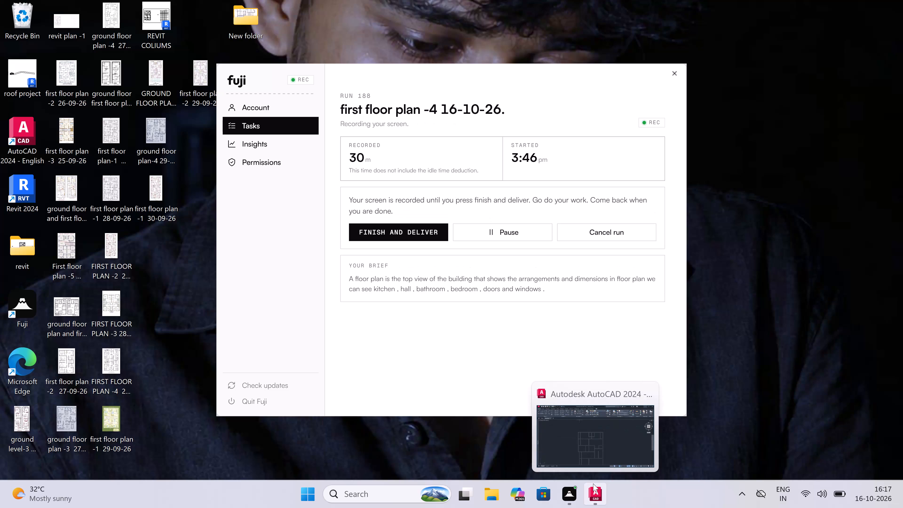
Switch to the AutoCAD drawing and create a new layer named line1 with index colour 31.
{"action": "left_click", "coordinate": [581, 441]}
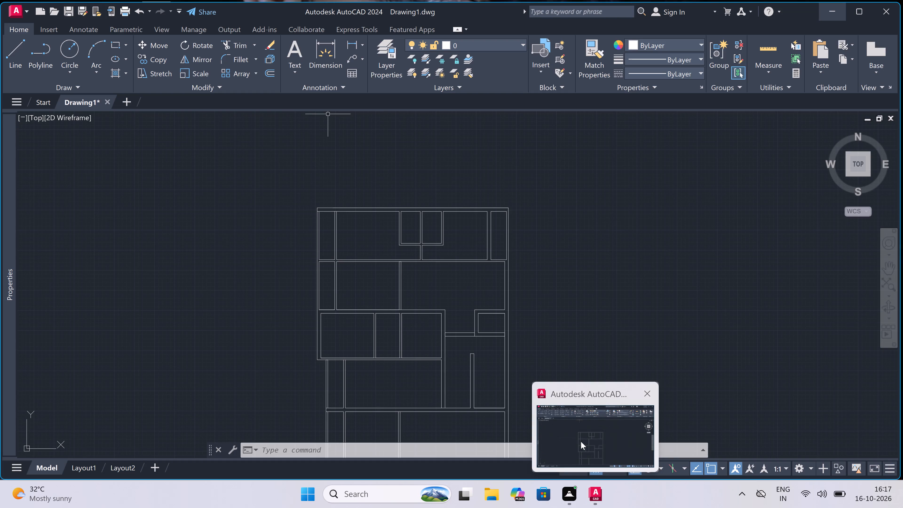
{"action": "scroll", "coordinate": [431, 221], "scroll_direction": "down", "scroll_amount": 2}
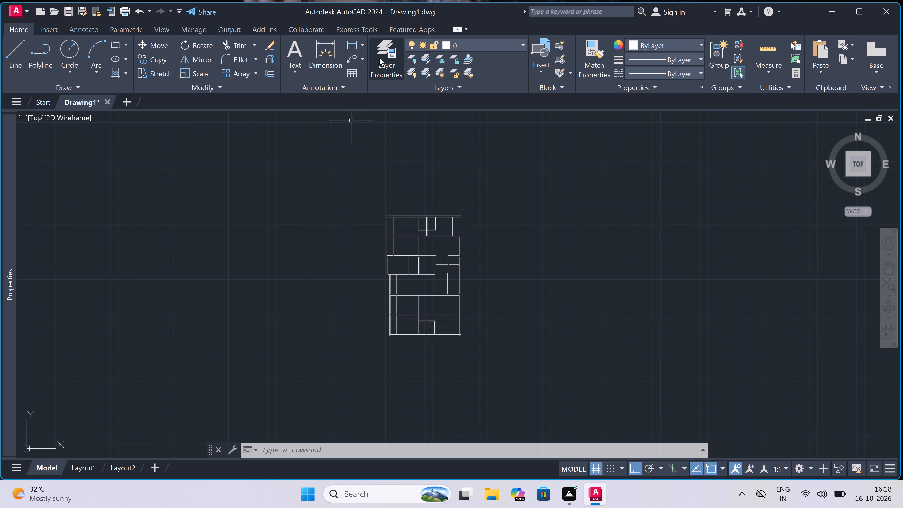
{"action": "left_click", "coordinate": [385, 59]}
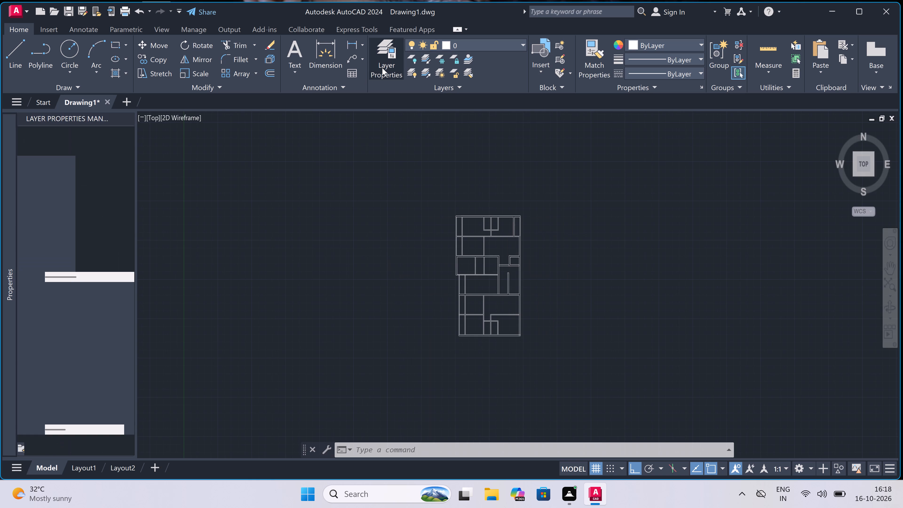
{"action": "right_click", "coordinate": [116, 194]}
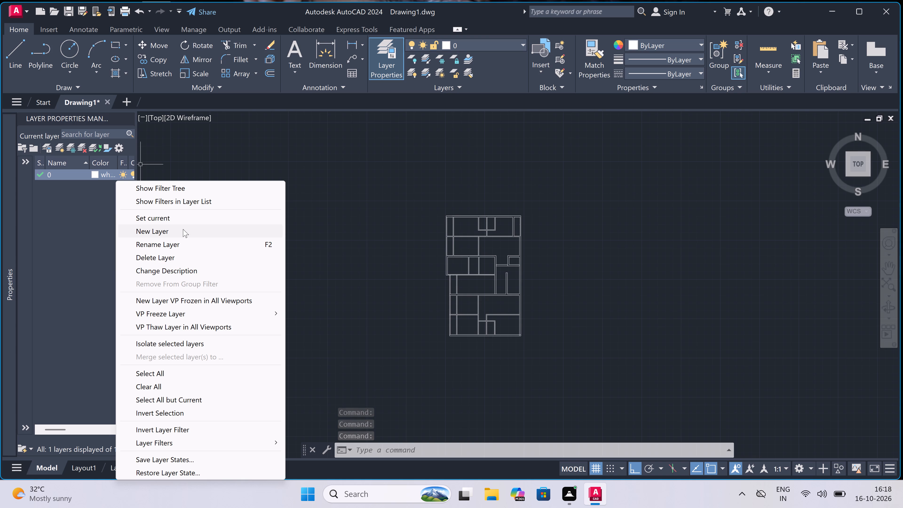
{"action": "left_click", "coordinate": [184, 230]}
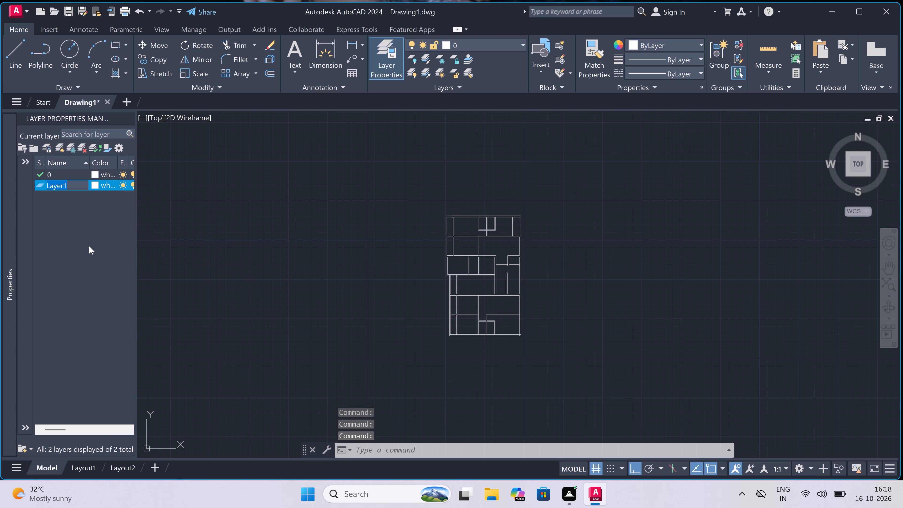
{"action": "key", "text": "BackSpace"}
{"action": "key", "text": "BackSpace"}
{"action": "type", "text": "line1"}
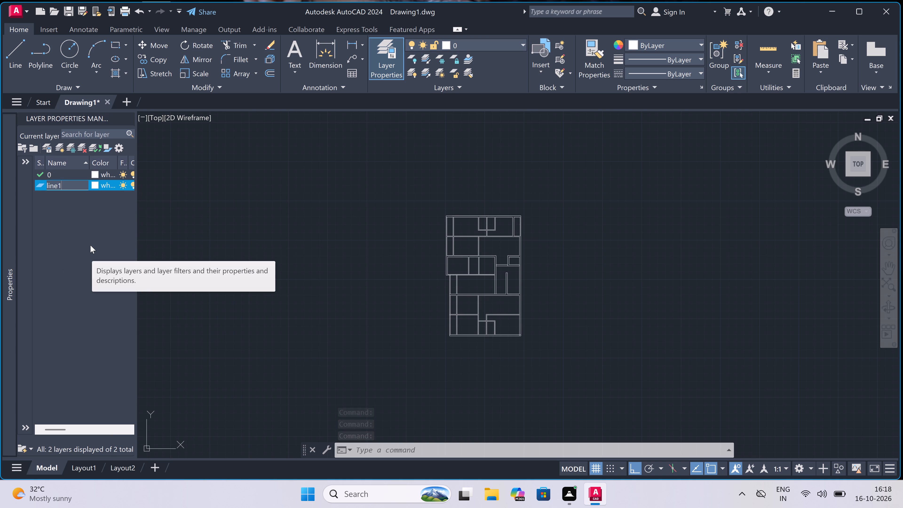
{"action": "left_click", "coordinate": [95, 182]}
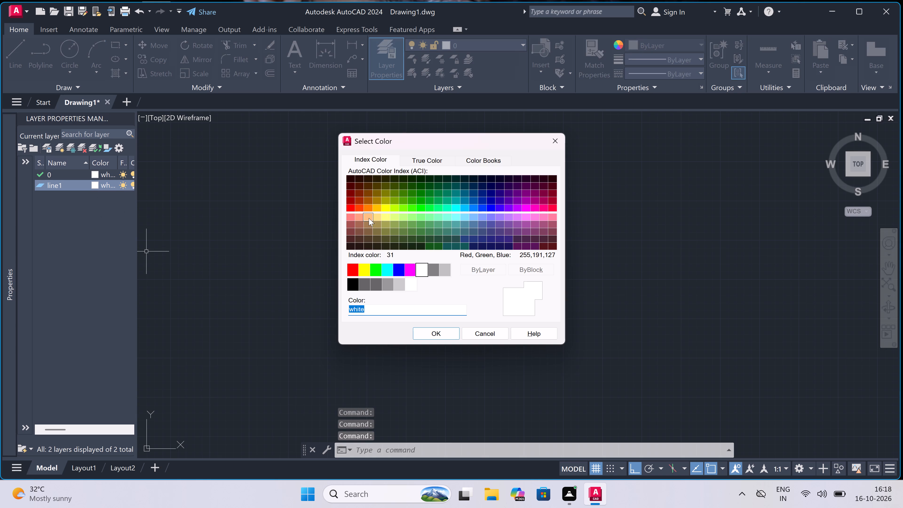
{"action": "left_click", "coordinate": [369, 218]}
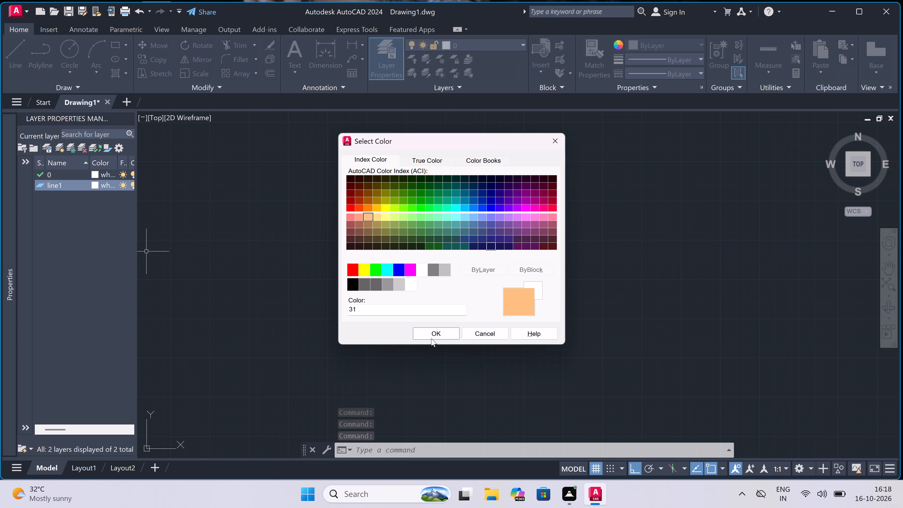
{"action": "left_click", "coordinate": [430, 338]}
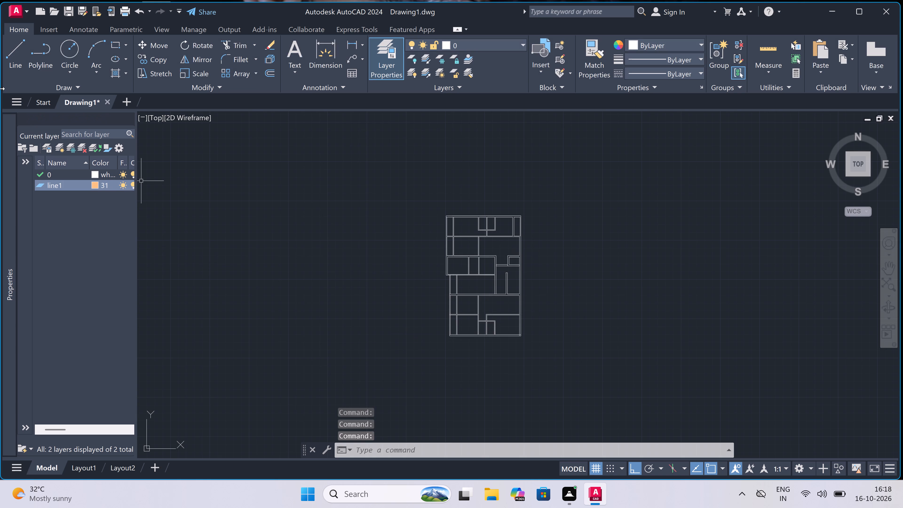
Create a new layer named line2 with index colour 201.
{"action": "right_click", "coordinate": [89, 192]}
{"action": "left_click", "coordinate": [147, 226]}
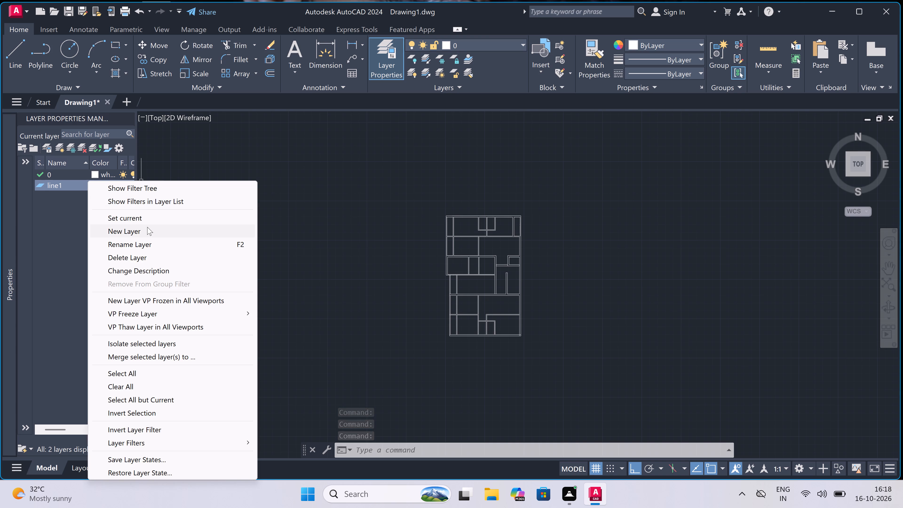
{"action": "key", "text": "BackSpace"}
{"action": "key", "text": "BackSpace"}
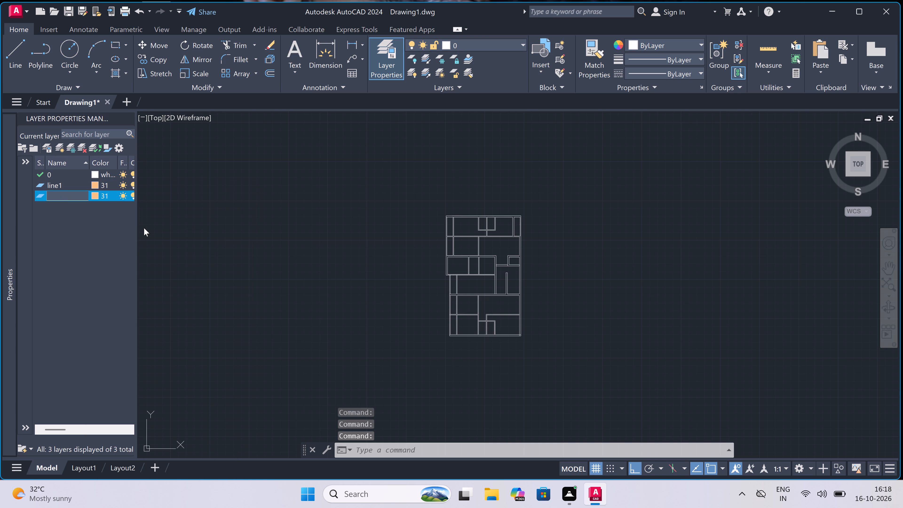
{"action": "type", "text": "line"}
{"action": "key", "text": "2"}
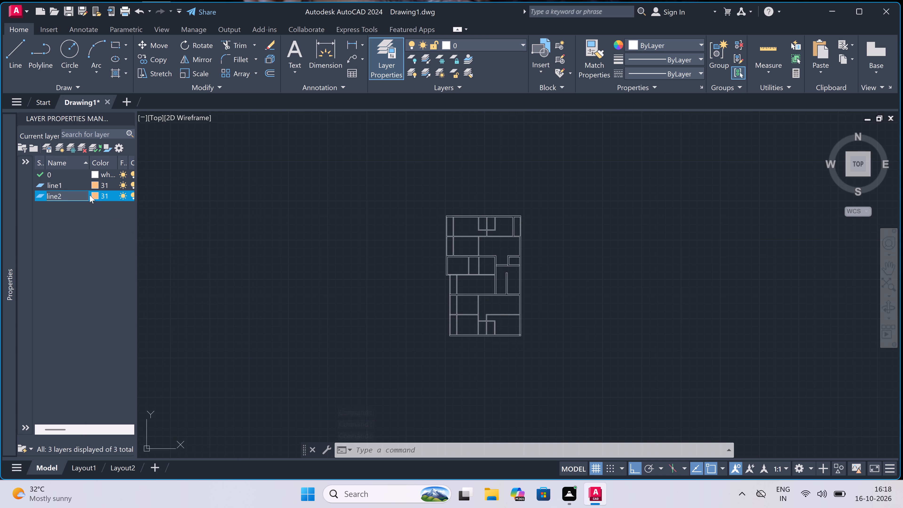
{"action": "left_click", "coordinate": [94, 195]}
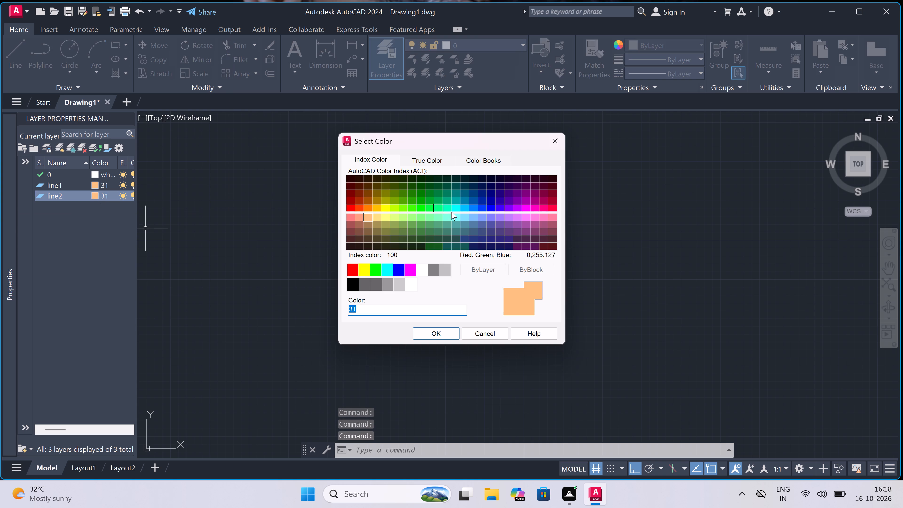
{"action": "double_click", "coordinate": [491, 215]}
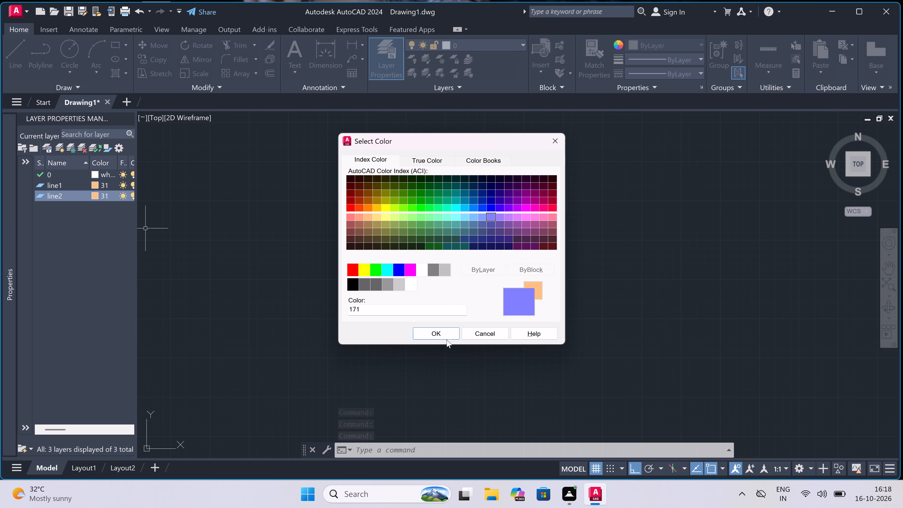
{"action": "left_click", "coordinate": [517, 216]}
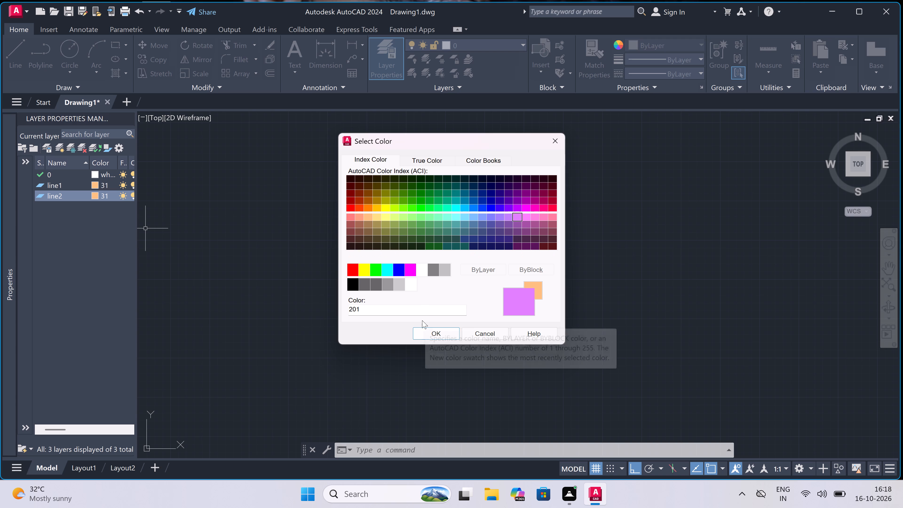
{"action": "double_click", "coordinate": [424, 326]}
{"action": "left_click", "coordinate": [423, 333]}
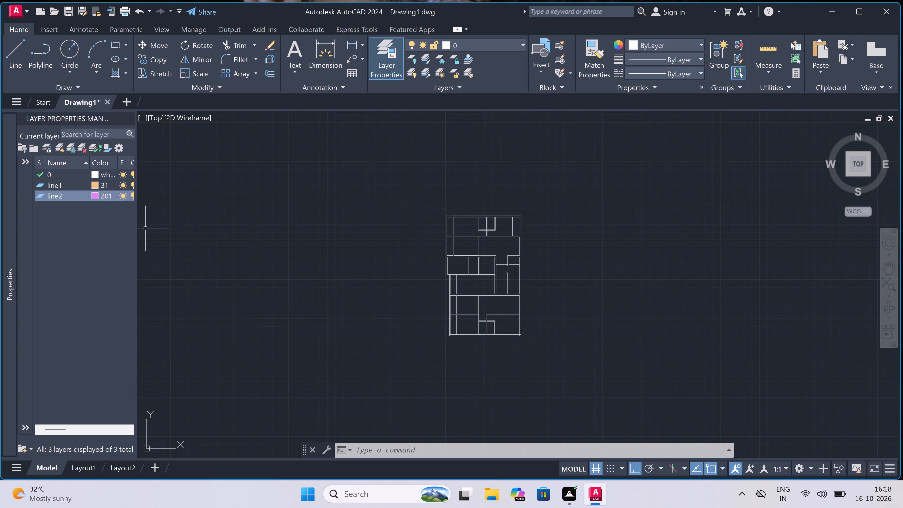
Create a new layer named line3 with index colour 60, and close the layer manager.
{"action": "right_click", "coordinate": [78, 216]}
{"action": "left_click", "coordinate": [136, 235]}
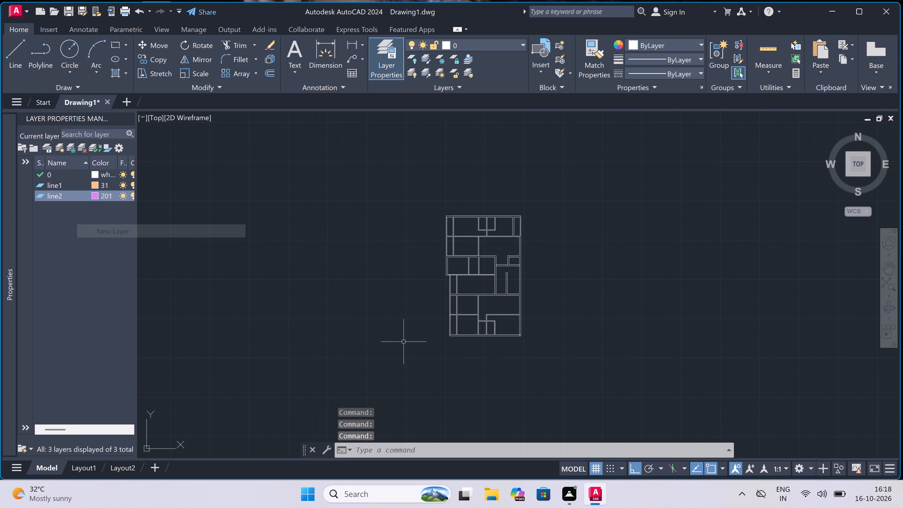
{"action": "key", "text": "BackSpace"}
{"action": "key", "text": "BackSpace"}
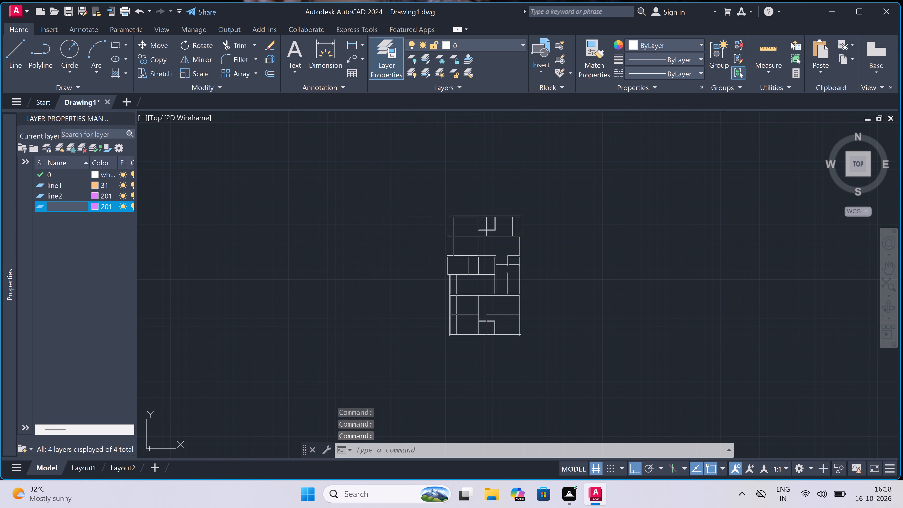
{"action": "type", "text": "lin"}
{"action": "key", "text": "e"}
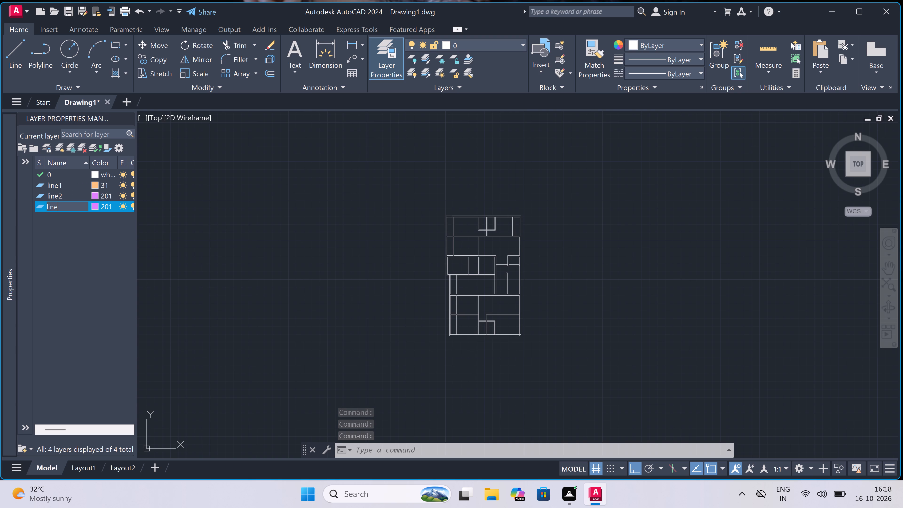
{"action": "key", "text": "3"}
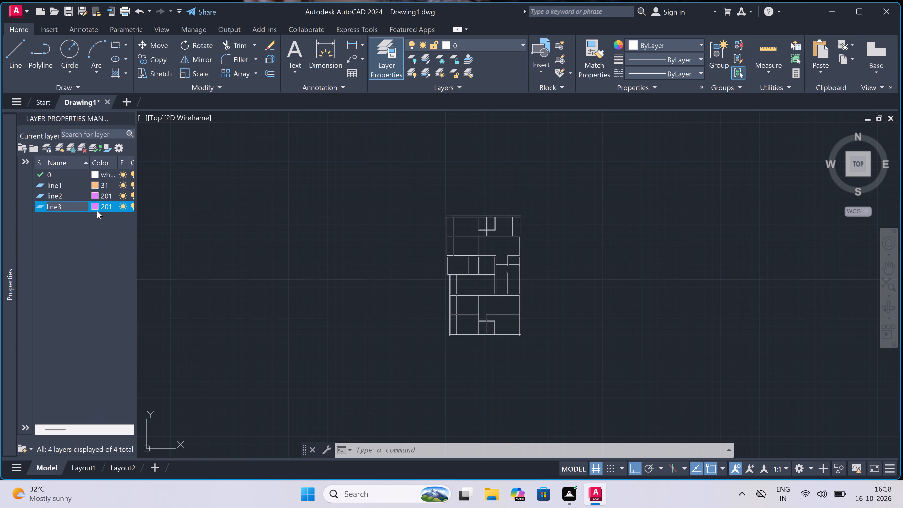
{"action": "left_click", "coordinate": [95, 205]}
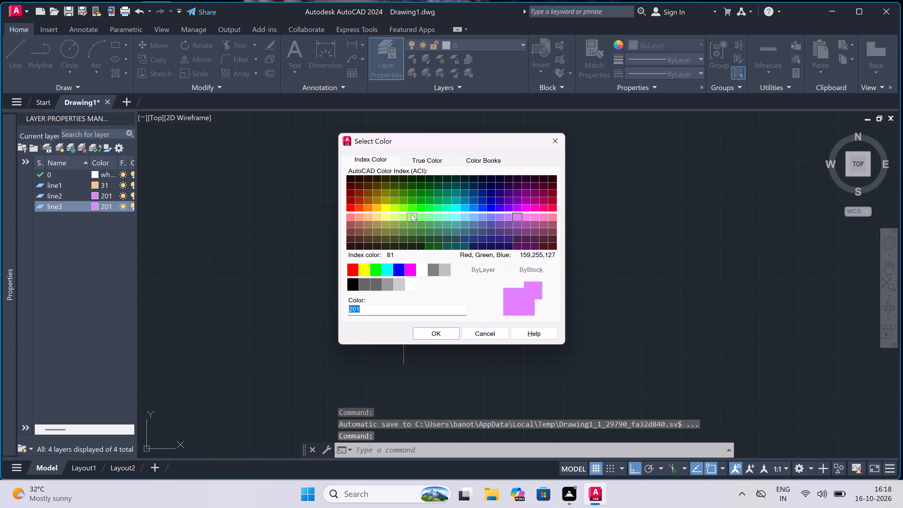
{"action": "left_click", "coordinate": [401, 206]}
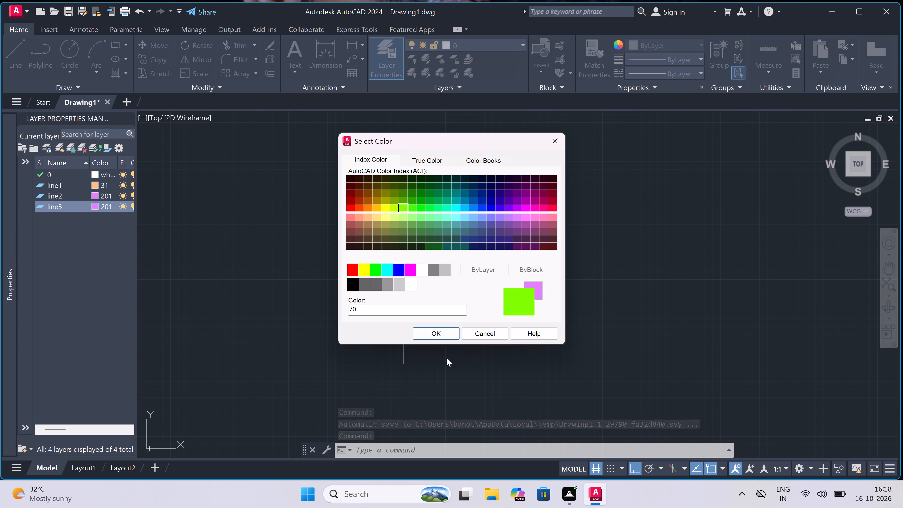
{"action": "left_click", "coordinate": [392, 207]}
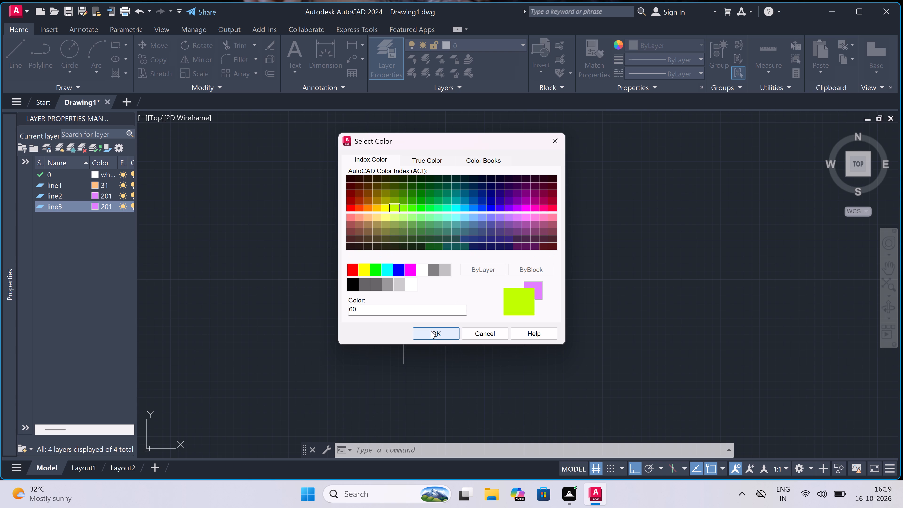
{"action": "left_click", "coordinate": [431, 331]}
{"action": "scroll", "coordinate": [473, 245], "scroll_direction": "down", "scroll_amount": 2}
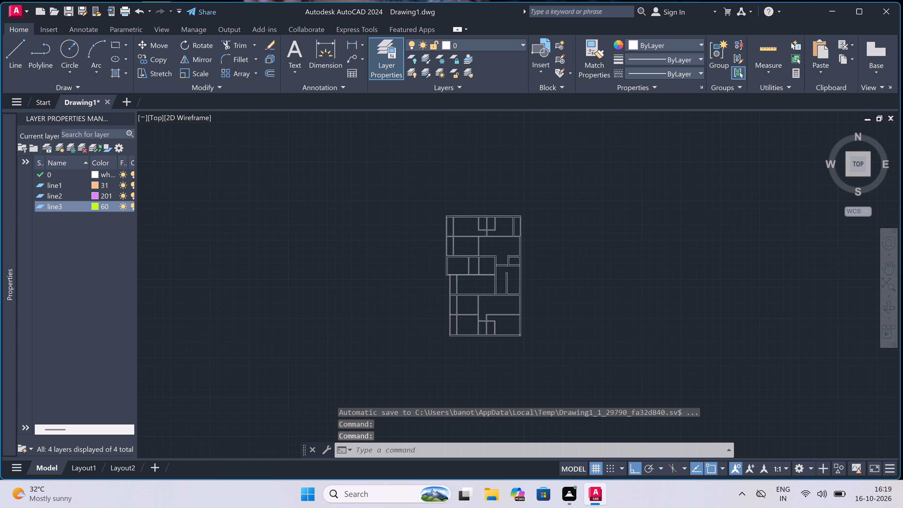
{"action": "scroll", "coordinate": [477, 241], "scroll_direction": "up", "scroll_amount": 4}
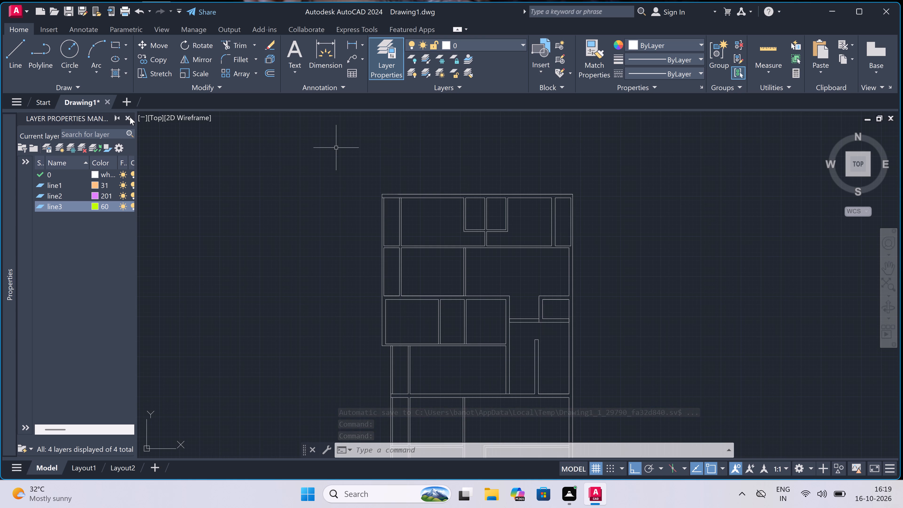
{"action": "left_click", "coordinate": [129, 116]}
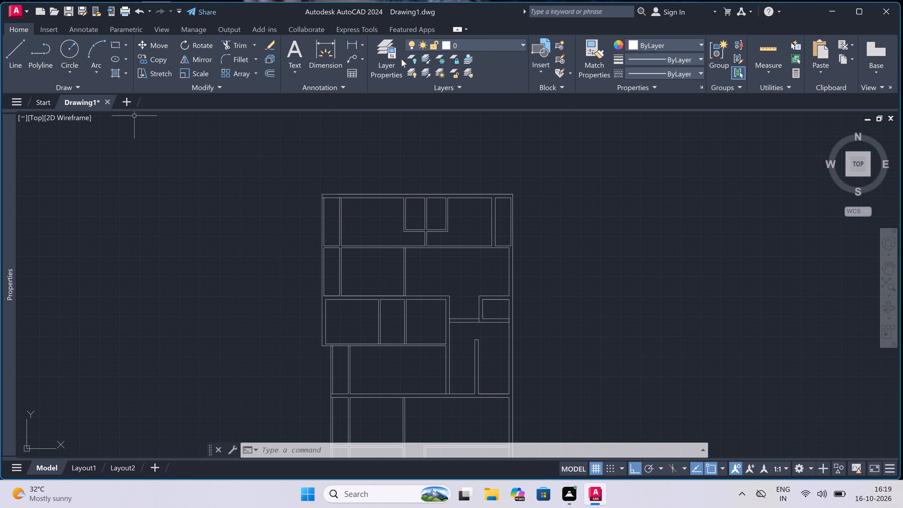
Make line1 the current layer.
{"action": "left_click", "coordinate": [482, 44]}
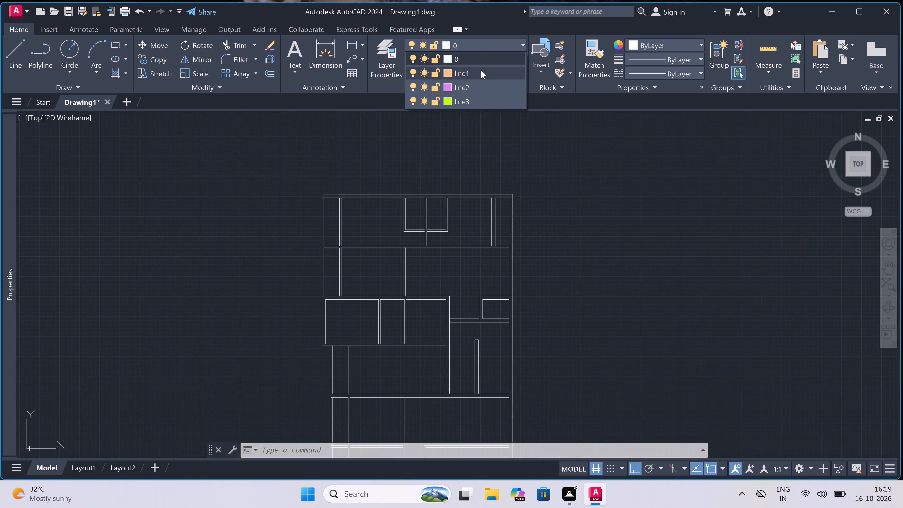
{"action": "left_click", "coordinate": [477, 69]}
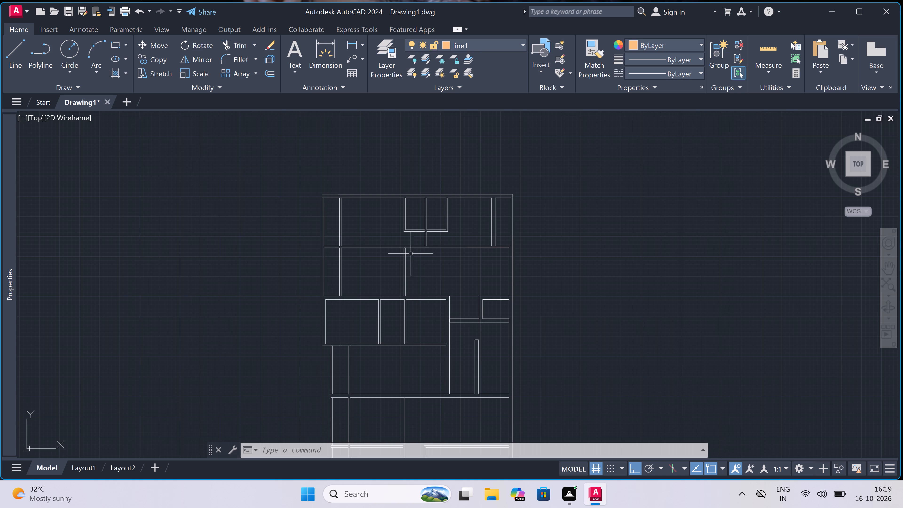
Draw the lower door jamb across the short wall below the two small rooms, with a 2" upward stop from its midpoint and a 3' leaf leftward.
{"action": "scroll", "coordinate": [443, 228], "scroll_direction": "up", "scroll_amount": 3}
{"action": "scroll", "coordinate": [326, 248], "scroll_direction": "up", "scroll_amount": 1}
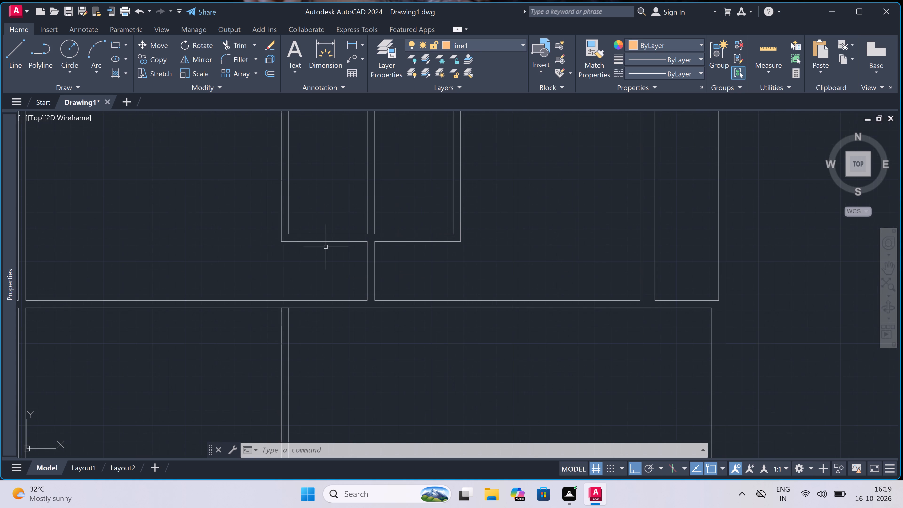
{"action": "type", "text": "l"}
{"action": "key", "text": "space"}
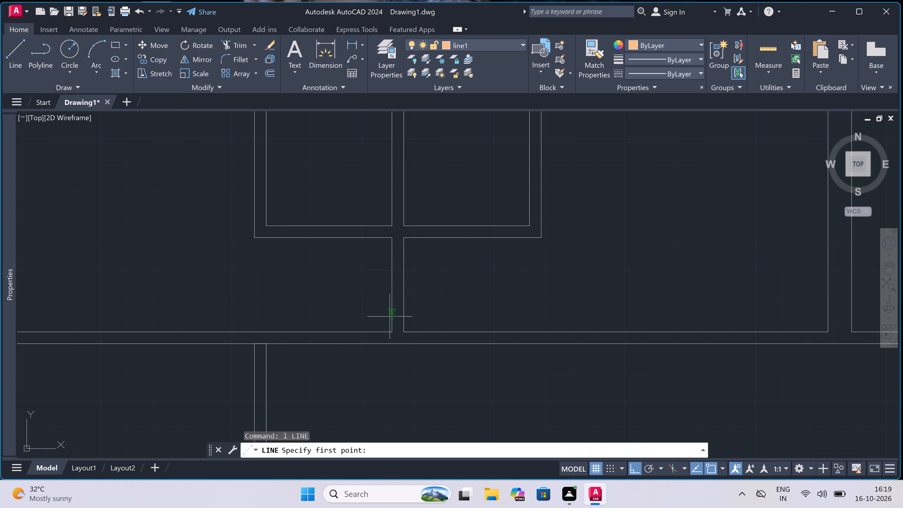
{"action": "scroll", "coordinate": [390, 317], "scroll_direction": "up", "scroll_amount": 2}
{"action": "left_click", "coordinate": [398, 332]}
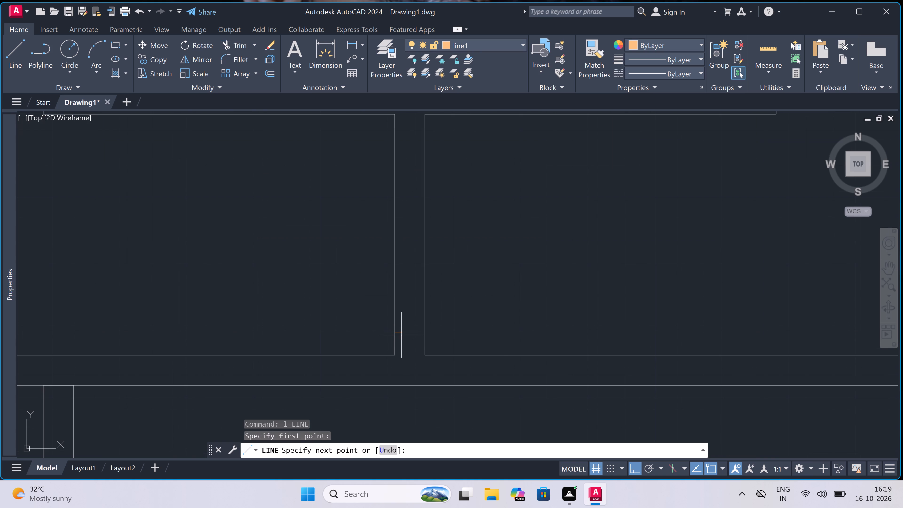
{"action": "left_click", "coordinate": [426, 337]}
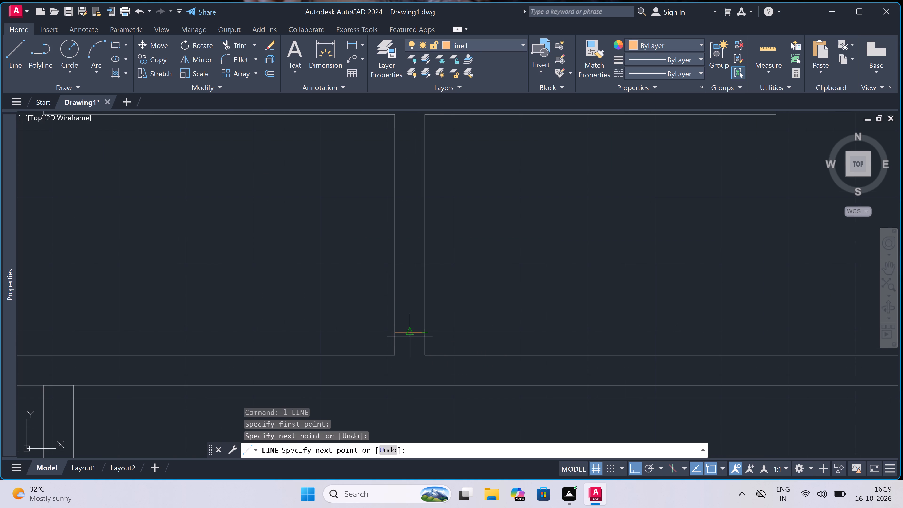
{"action": "left_click", "coordinate": [408, 336]}
{"action": "key", "text": "2"}
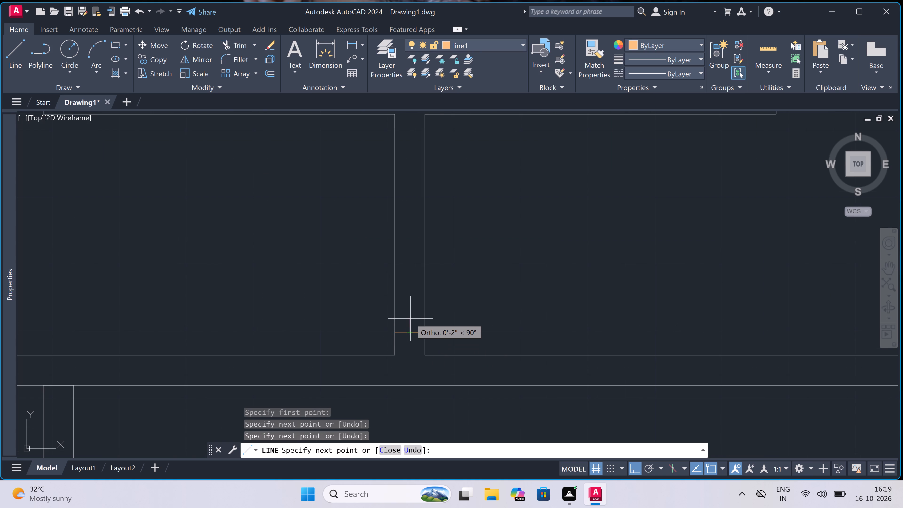
{"action": "key", "text": "shift+quotedbl"}
{"action": "key", "text": "space"}
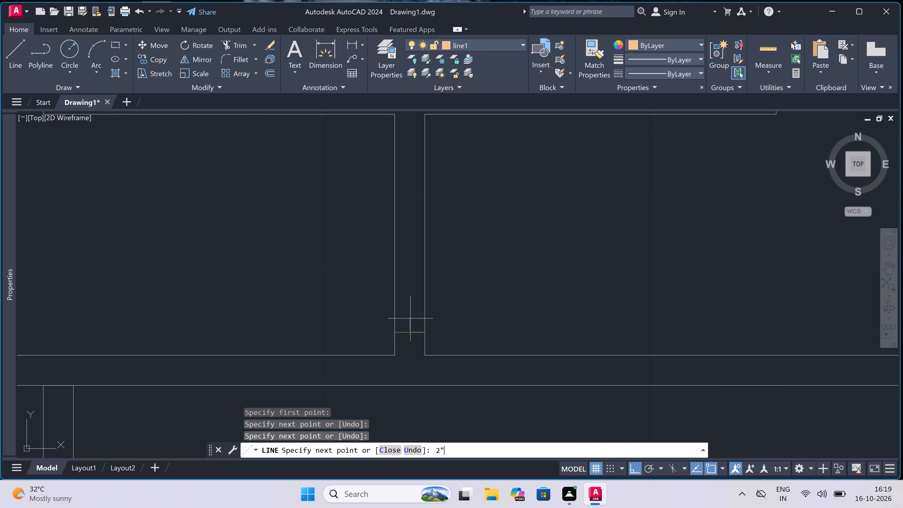
{"action": "key", "text": "2"}
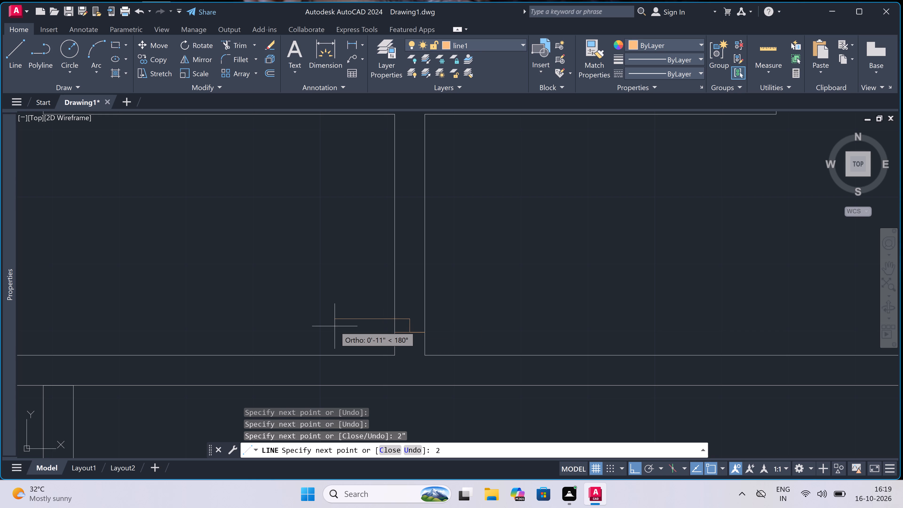
{"action": "key", "text": "BackSpace"}
{"action": "type", "text": "3'"}
{"action": "key", "text": "space"}
{"action": "key", "text": "Escape"}
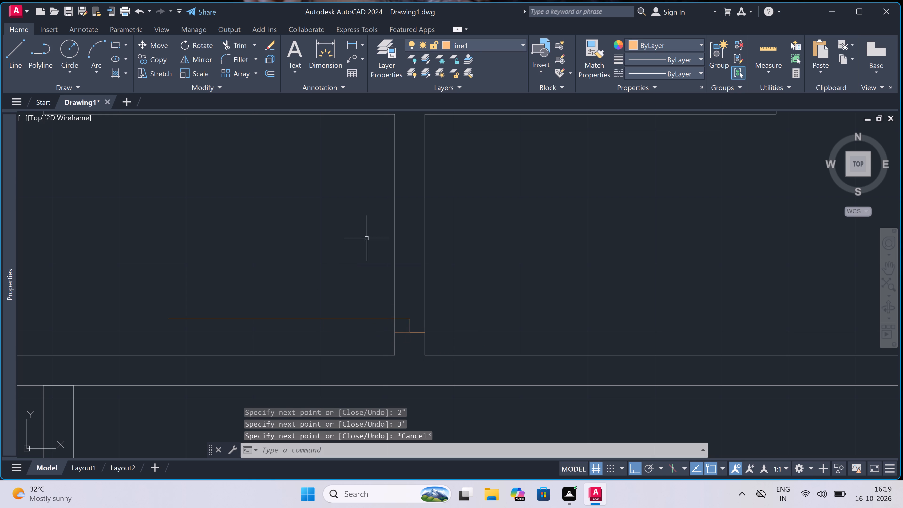
Draw the upper door jamb across the same short wall, with a 2" downward stop from its midpoint.
{"action": "key", "text": "space"}
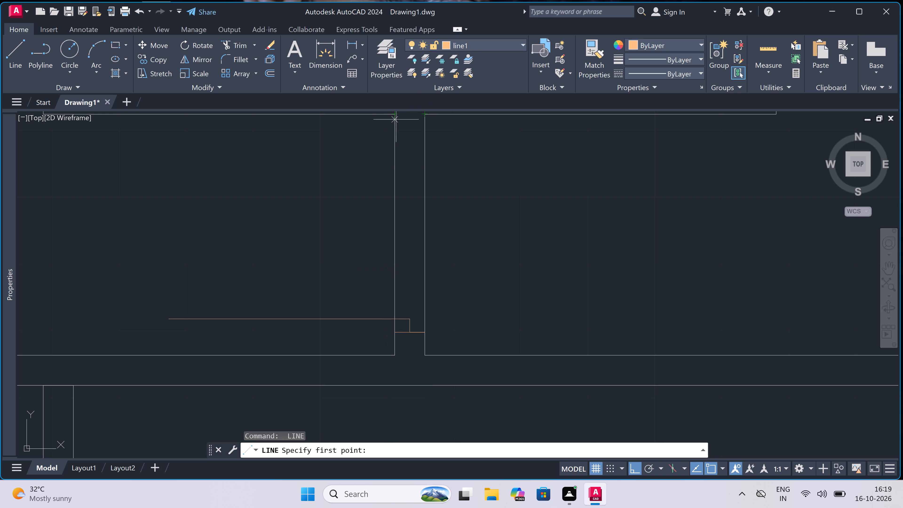
{"action": "left_click", "coordinate": [393, 137]}
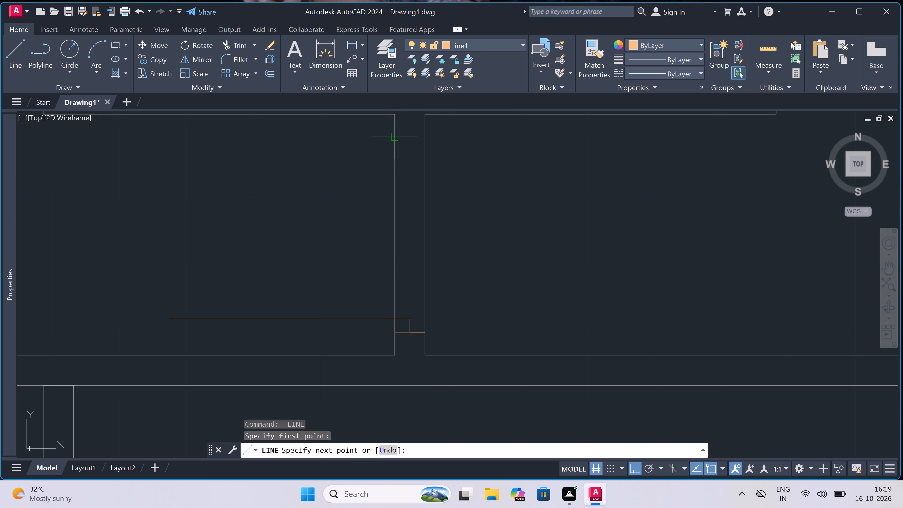
{"action": "left_click", "coordinate": [426, 142]}
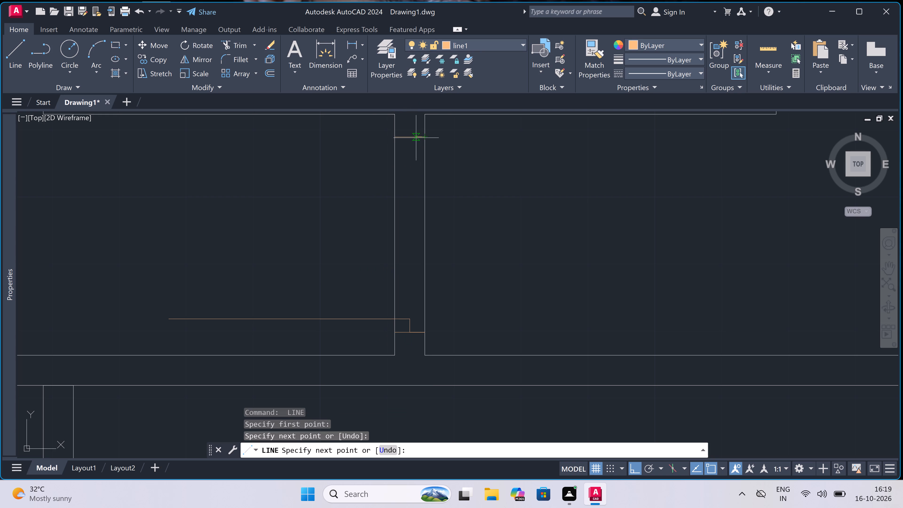
{"action": "left_click", "coordinate": [412, 138]}
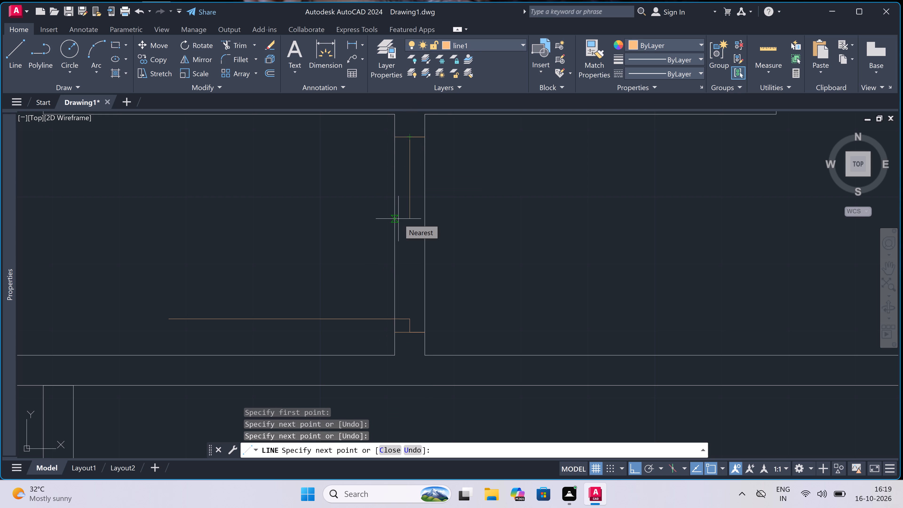
{"action": "type", "text": "2\""}
{"action": "key", "text": "space"}
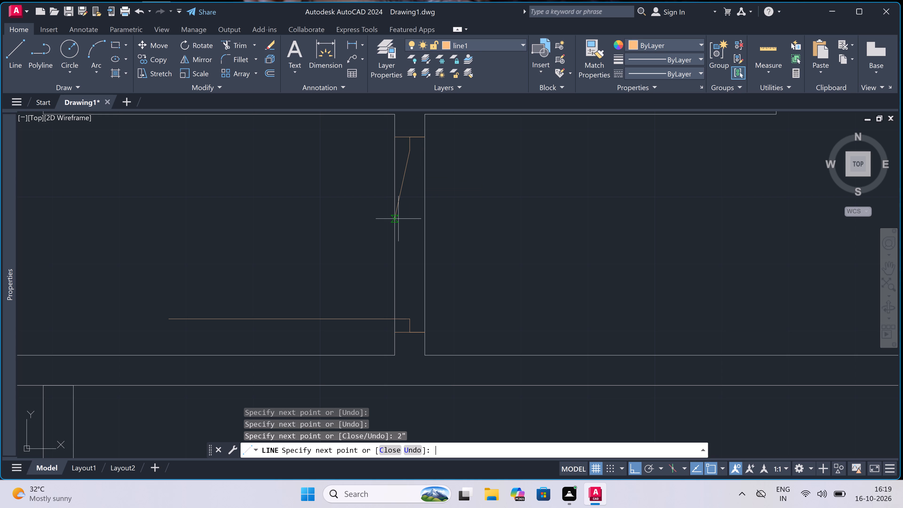
{"action": "key", "text": "Escape"}
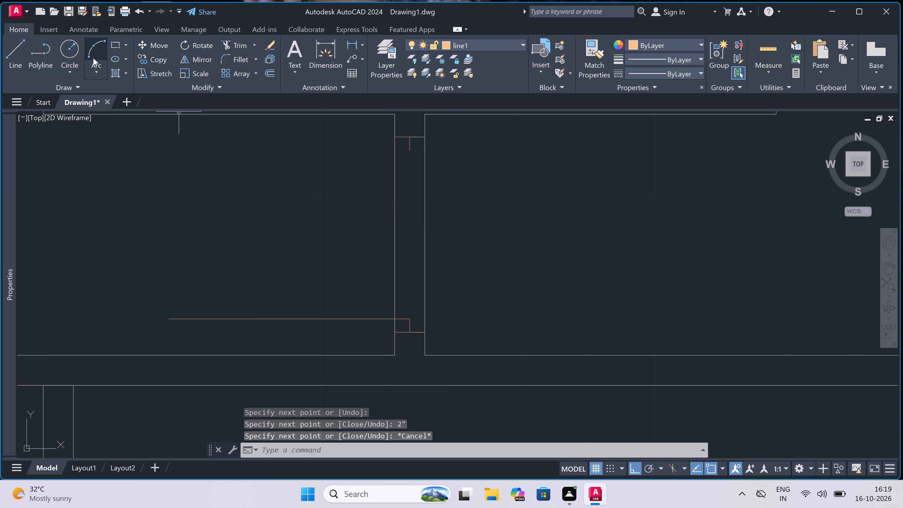
Draw the door swing as a Start, End, Direction arc from the leaf's free end to the upper stop, with an upward start tangent.
{"action": "left_click", "coordinate": [93, 59]}
{"action": "left_click", "coordinate": [91, 71]}
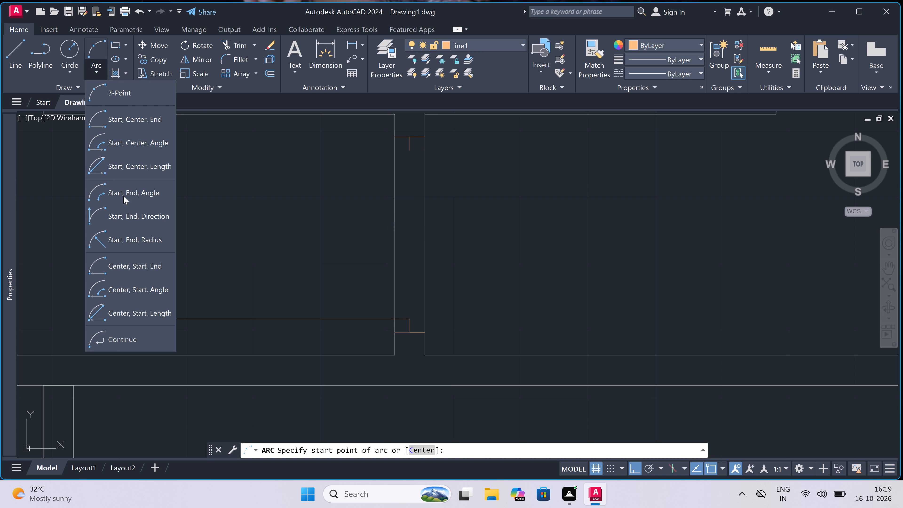
{"action": "left_click", "coordinate": [138, 217]}
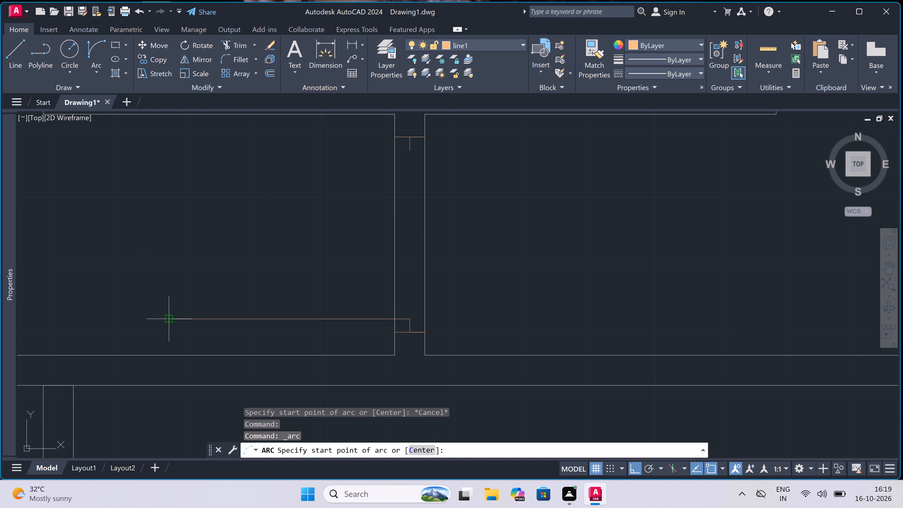
{"action": "left_click", "coordinate": [173, 318]}
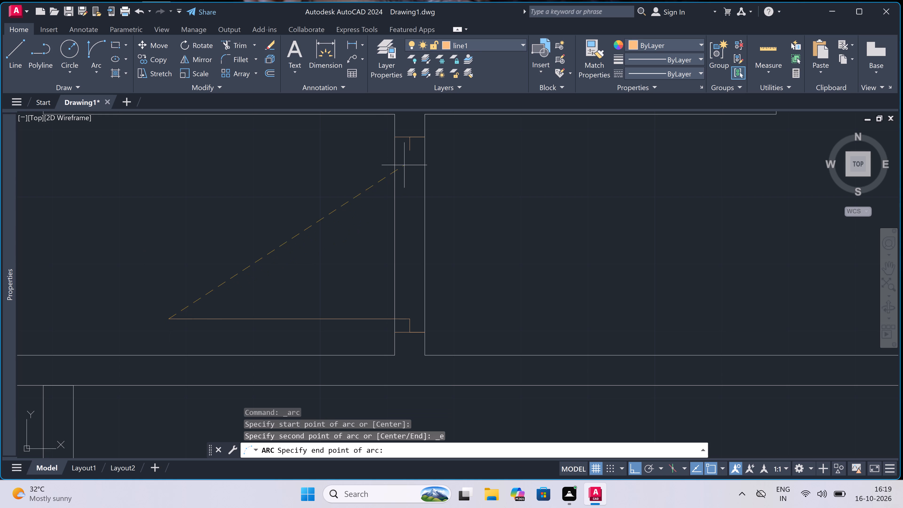
{"action": "double_click", "coordinate": [411, 154]}
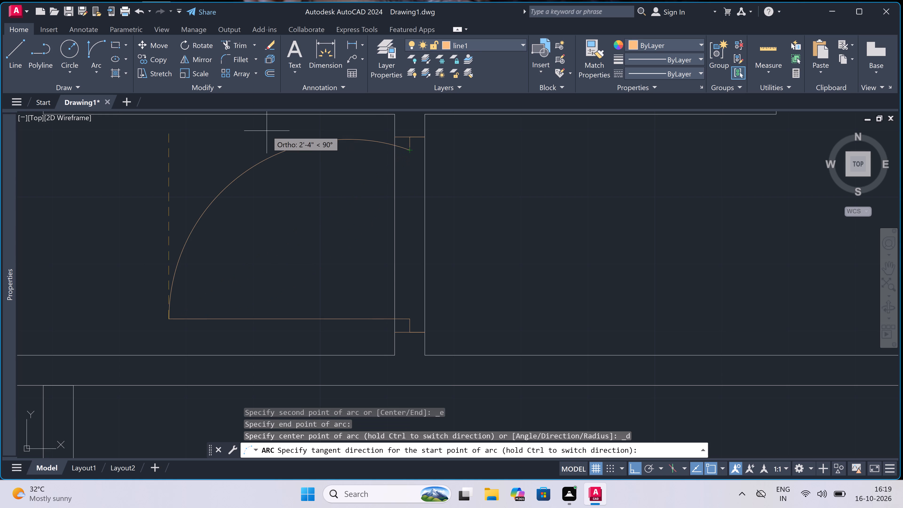
{"action": "left_click", "coordinate": [267, 131]}
Trim both wall lines between the two jambs to open the doorway.
{"action": "type", "text": "tr"}
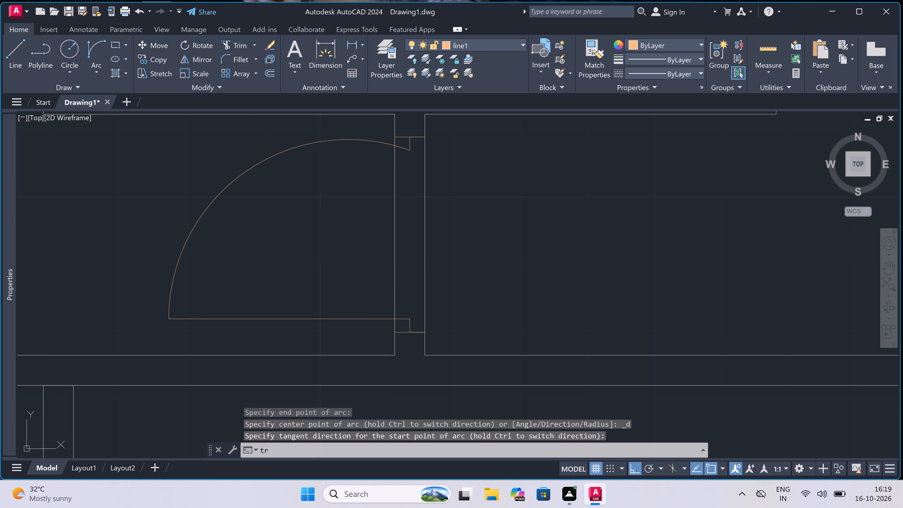
{"action": "key", "text": "space"}
{"action": "left_click", "coordinate": [350, 221]}
{"action": "left_click", "coordinate": [545, 252]}
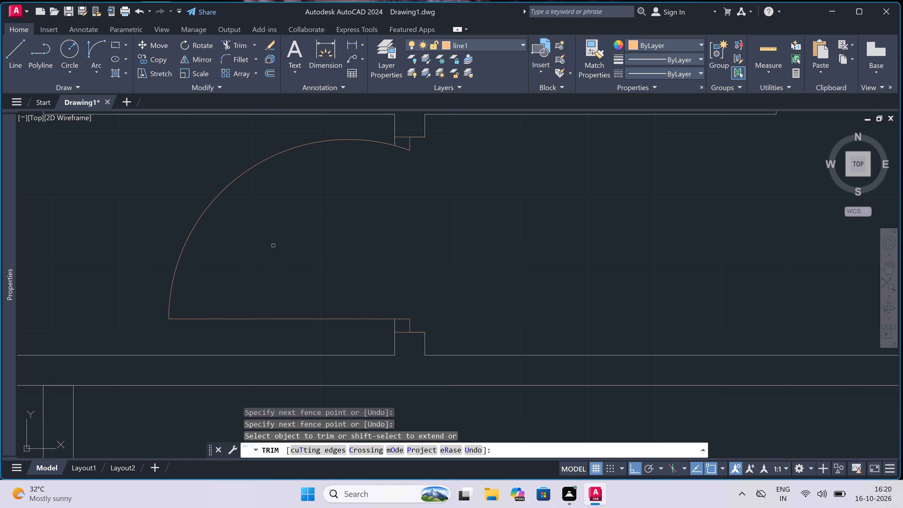
{"action": "key", "text": "Escape"}
Draw a jamb across the left small room's bottom wall near its left corner, with a 2" rightward stop and a 2' leaf going up.
{"action": "scroll", "coordinate": [271, 246], "scroll_direction": "down", "scroll_amount": 4}
{"action": "scroll", "coordinate": [271, 247], "scroll_direction": "up", "scroll_amount": 1}
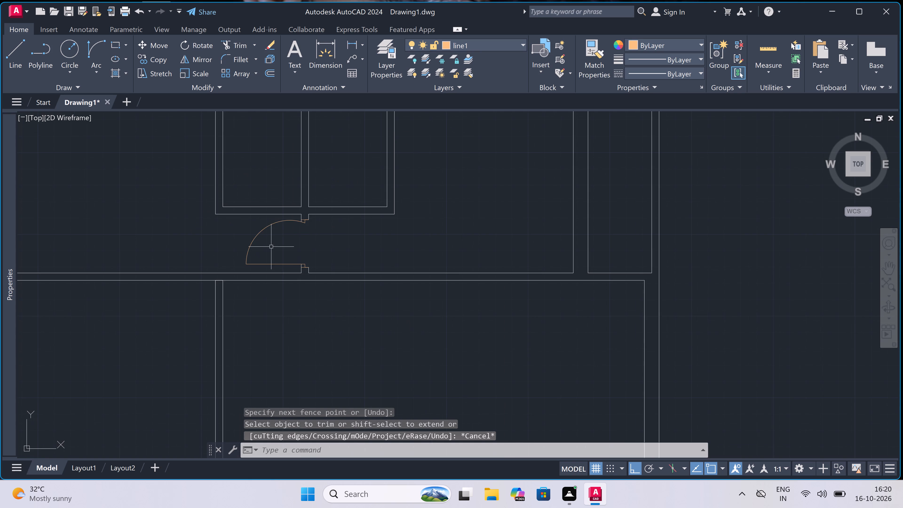
{"action": "scroll", "coordinate": [271, 247], "scroll_direction": "down", "scroll_amount": 1}
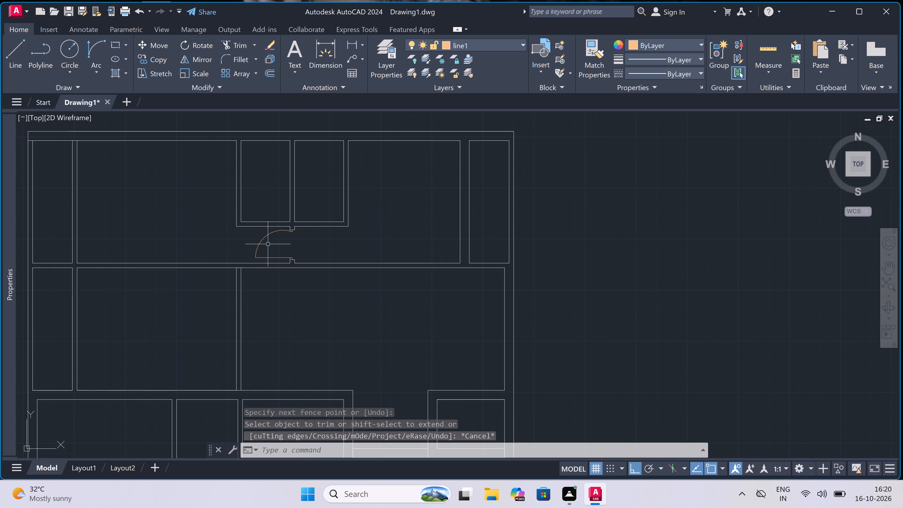
{"action": "type", "text": "l"}
{"action": "key", "text": "space"}
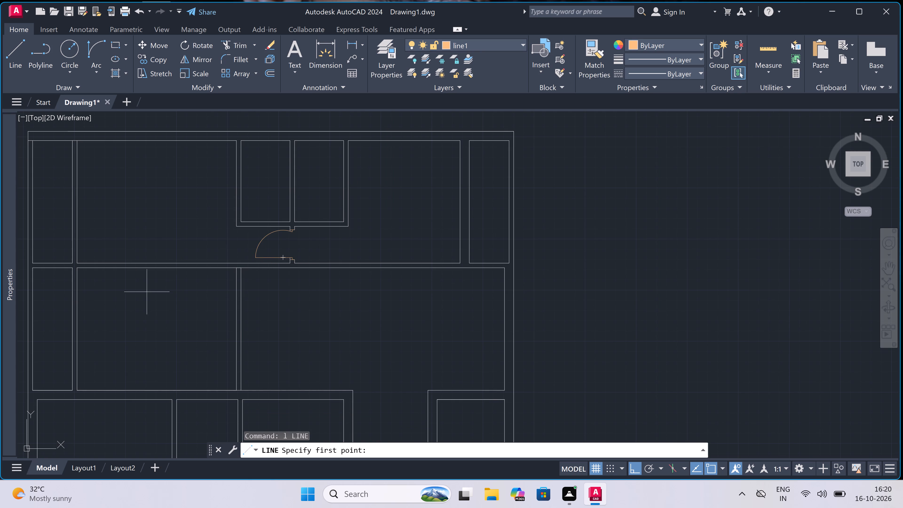
{"action": "scroll", "coordinate": [190, 244], "scroll_direction": "up", "scroll_amount": 1}
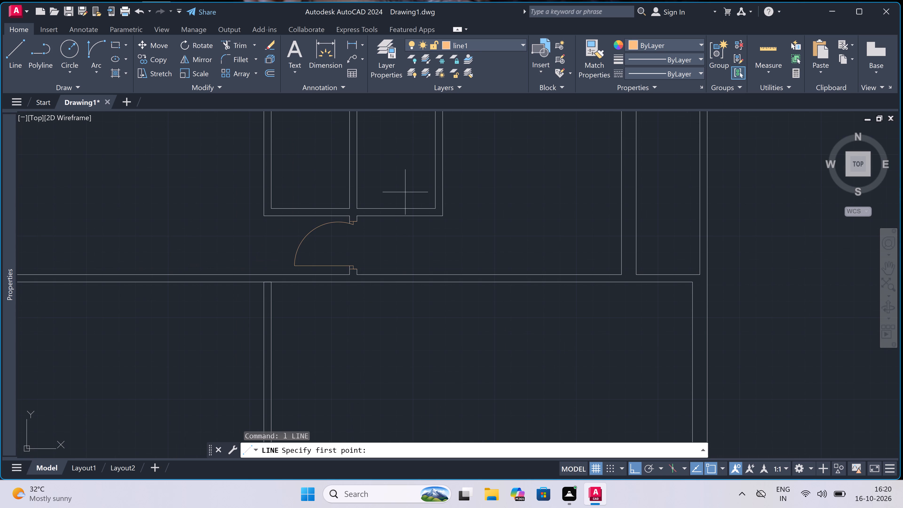
{"action": "scroll", "coordinate": [297, 185], "scroll_direction": "up", "scroll_amount": 4}
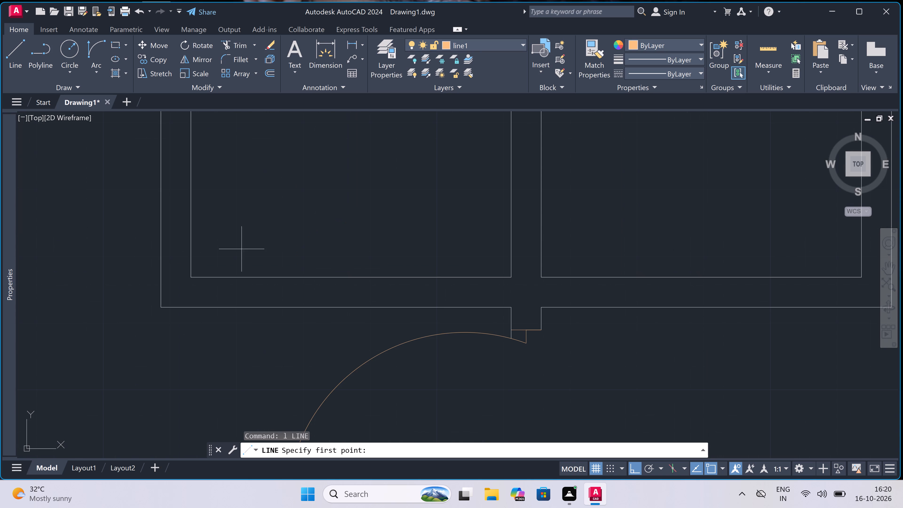
{"action": "left_click", "coordinate": [216, 276]}
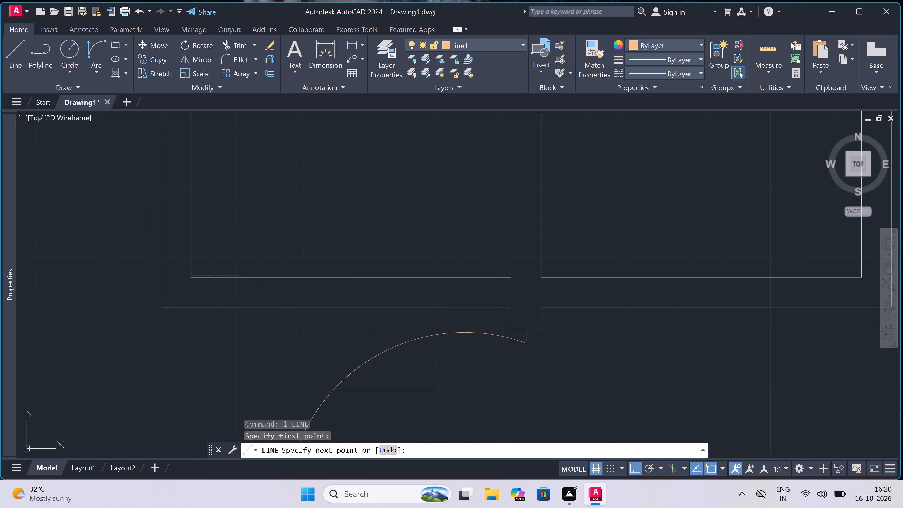
{"action": "left_click", "coordinate": [214, 305]}
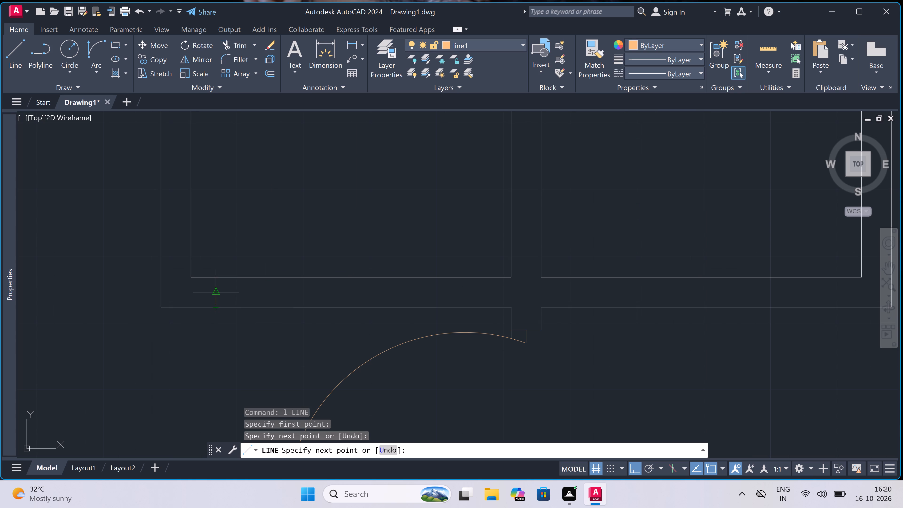
{"action": "left_click", "coordinate": [217, 292]}
{"action": "key", "text": "2"}
{"action": "type", "text": "\""}
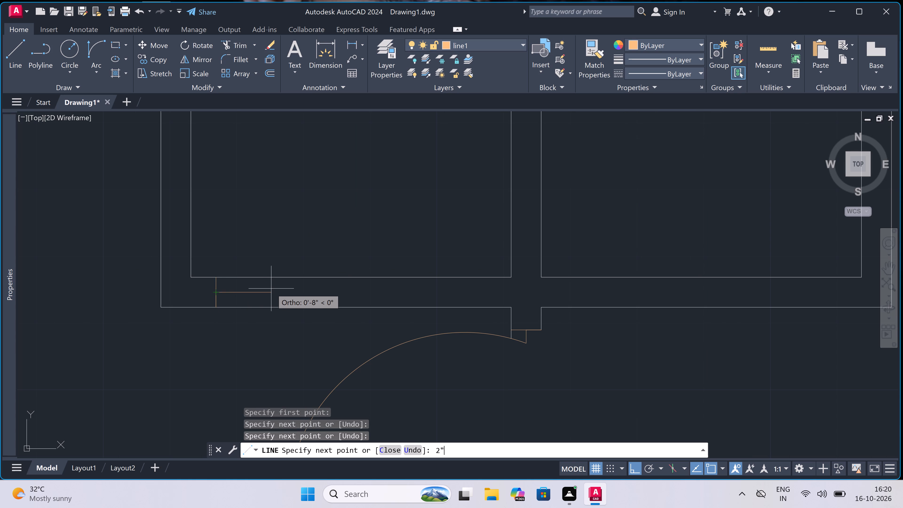
{"action": "key", "text": "space"}
{"action": "type", "text": "2'"}
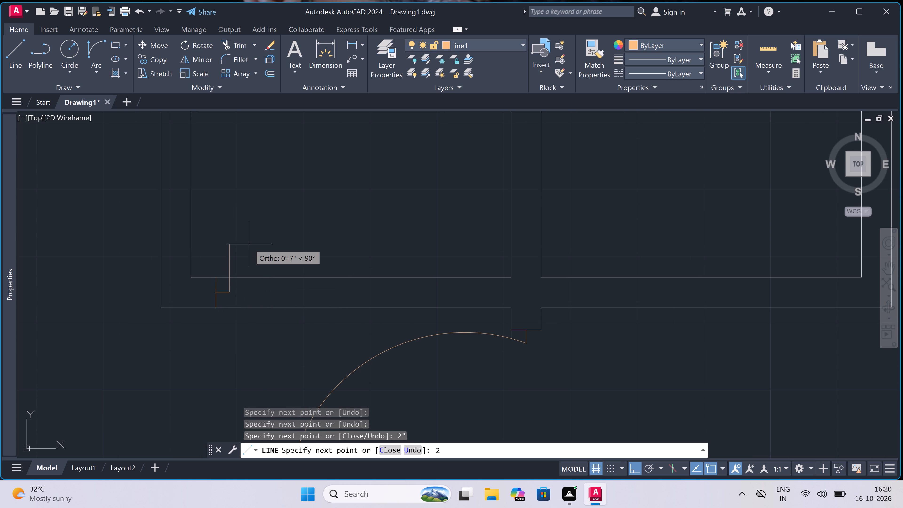
{"action": "key", "text": "space"}
{"action": "key", "text": "Escape"}
Draw the opposite jamb across the same bottom wall, with a 2" stop leftward from its midpoint.
{"action": "key", "text": "space"}
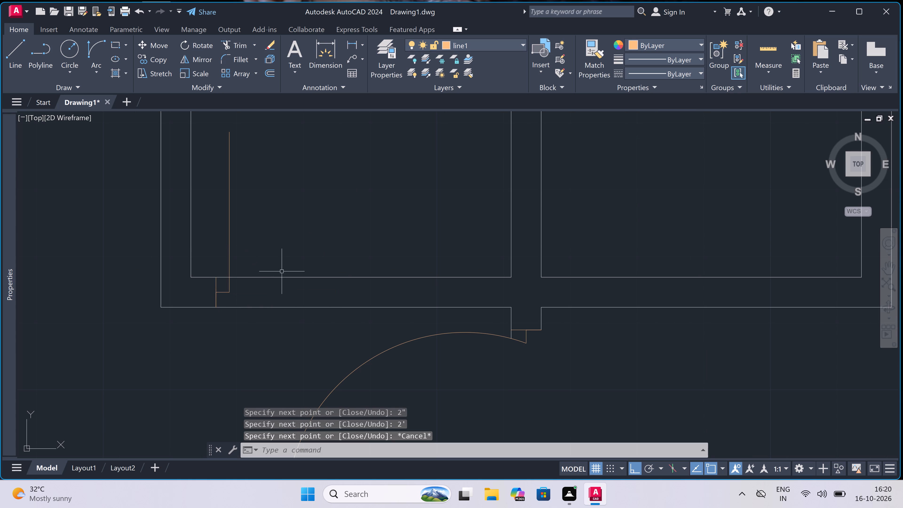
{"action": "left_click", "coordinate": [363, 272]}
{"action": "left_click", "coordinate": [363, 305]}
{"action": "left_click", "coordinate": [364, 295]}
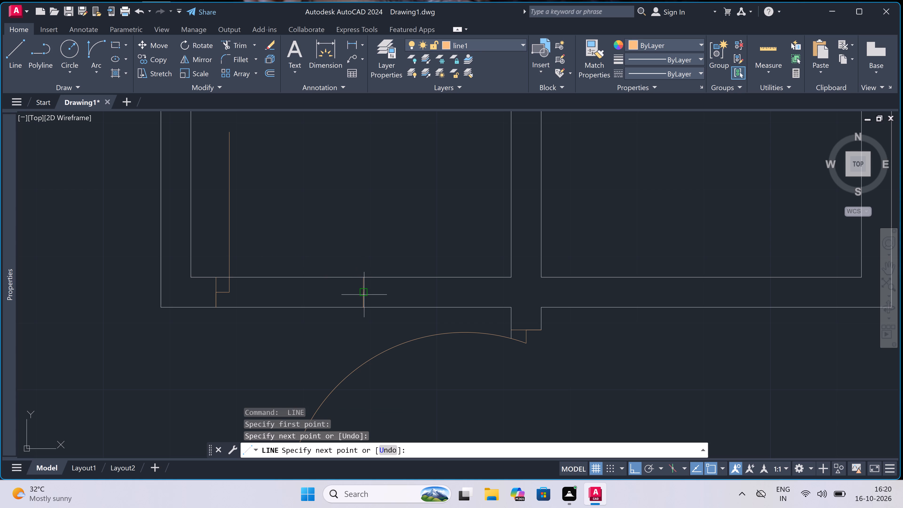
{"action": "type", "text": "2\""}
{"action": "key", "text": "space"}
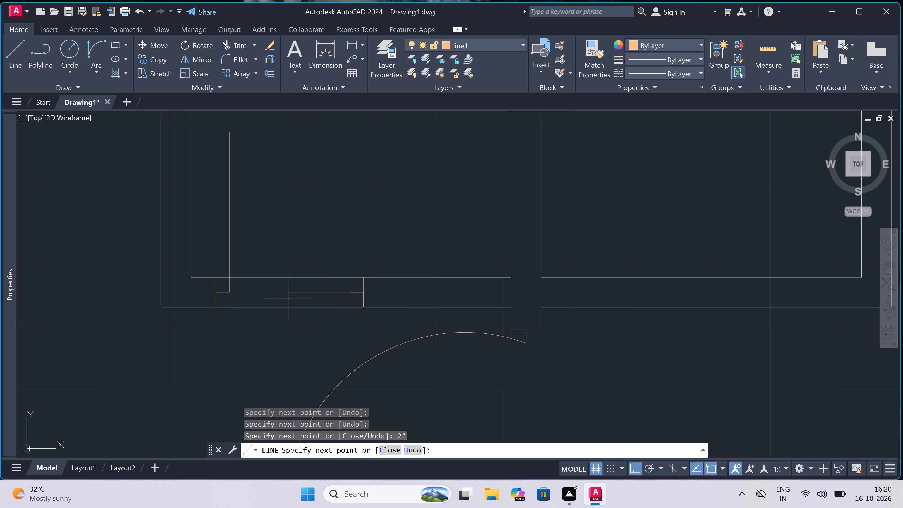
{"action": "key", "text": "Escape"}
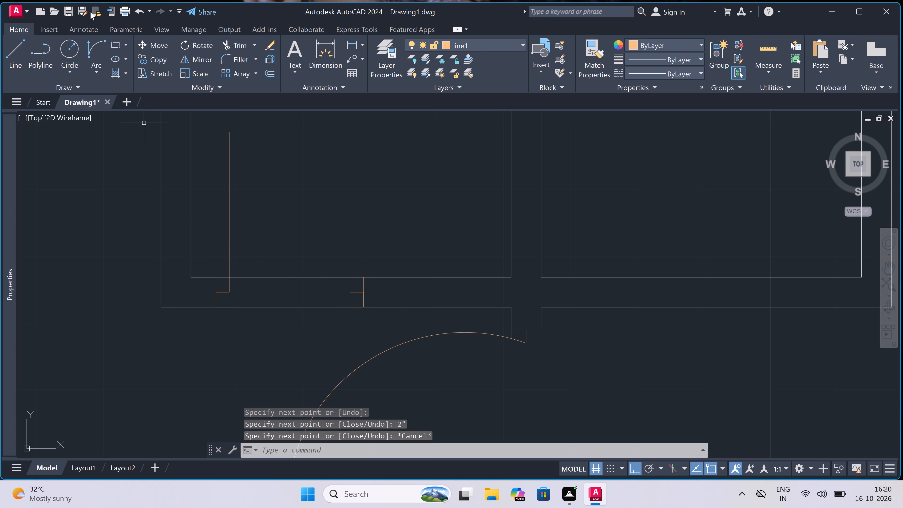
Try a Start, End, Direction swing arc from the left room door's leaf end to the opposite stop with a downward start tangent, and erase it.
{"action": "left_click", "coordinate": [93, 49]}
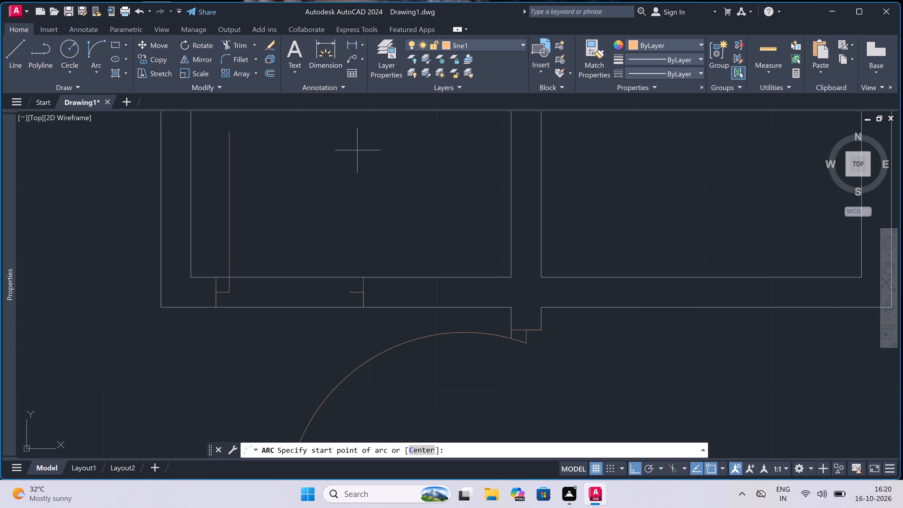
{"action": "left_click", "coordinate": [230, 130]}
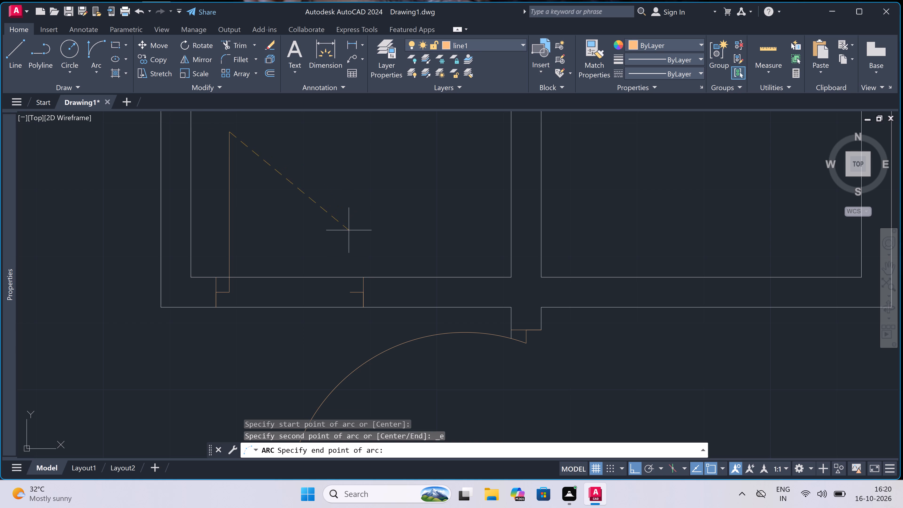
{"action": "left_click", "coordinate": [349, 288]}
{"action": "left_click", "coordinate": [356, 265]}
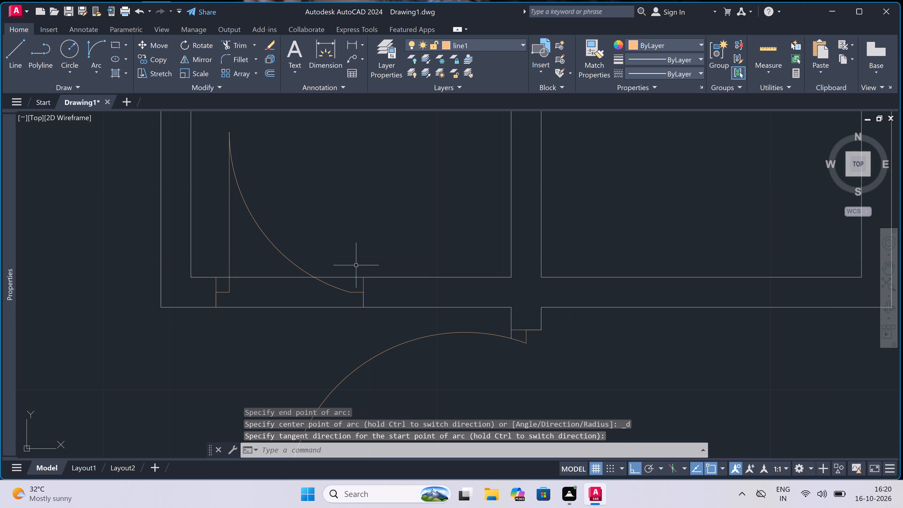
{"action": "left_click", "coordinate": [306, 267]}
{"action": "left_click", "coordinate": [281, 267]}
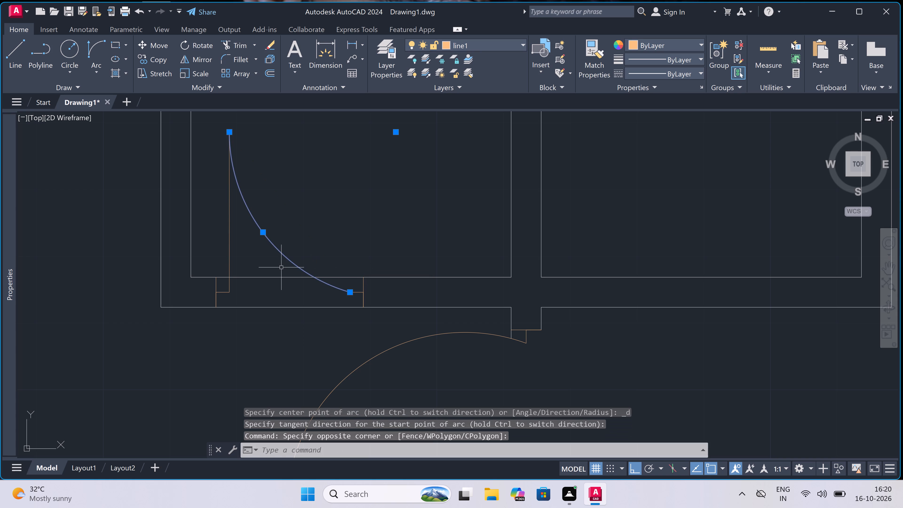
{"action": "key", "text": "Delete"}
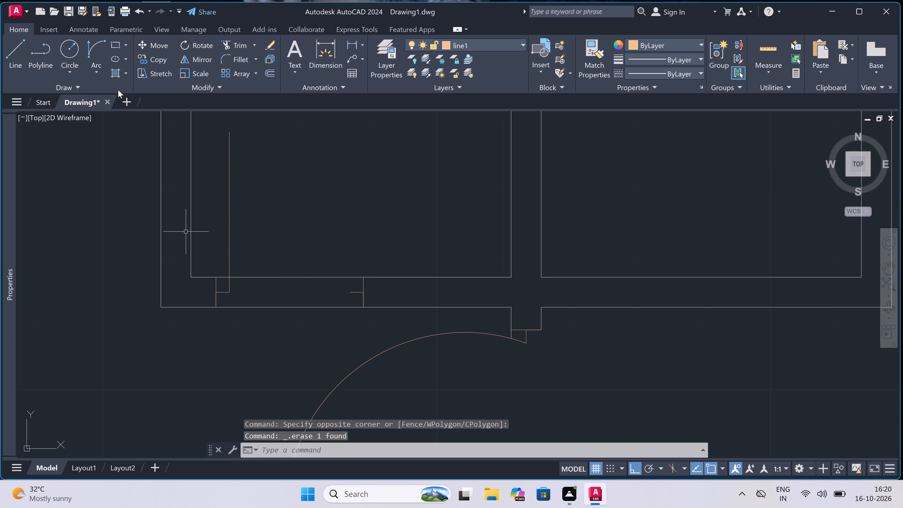
Draw the left small room's door swing as a Start, End, Direction arc from the leaf's free end to the opposite stop, with a rightward start tangent.
{"action": "left_click", "coordinate": [97, 42]}
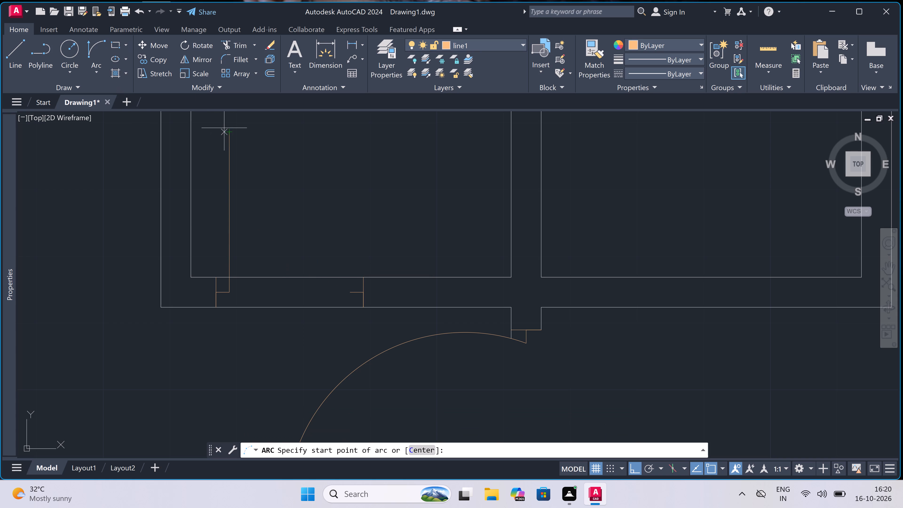
{"action": "left_click", "coordinate": [225, 129]}
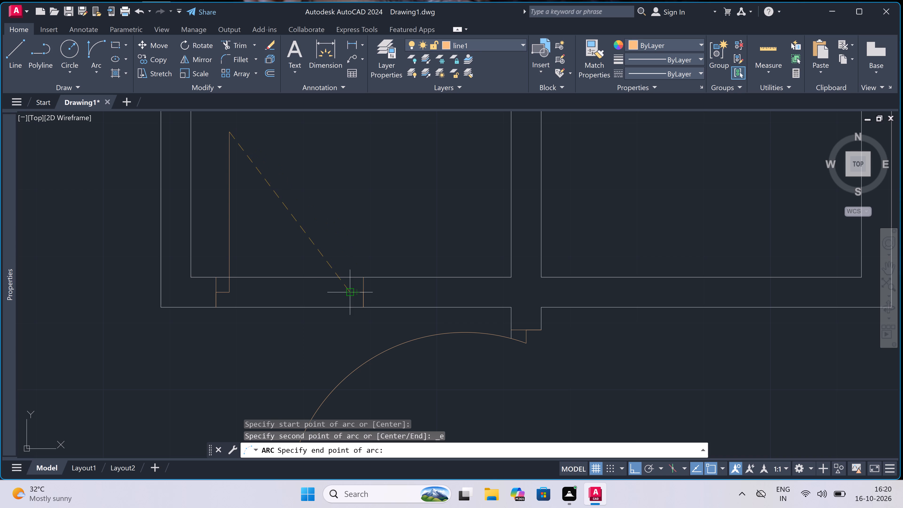
{"action": "left_click", "coordinate": [353, 295]}
{"action": "left_click", "coordinate": [368, 252]}
Trim both wall lines between the left small room's two jambs to open the doorway.
{"action": "type", "text": "tr"}
{"action": "key", "text": "space"}
{"action": "left_click", "coordinate": [300, 271]}
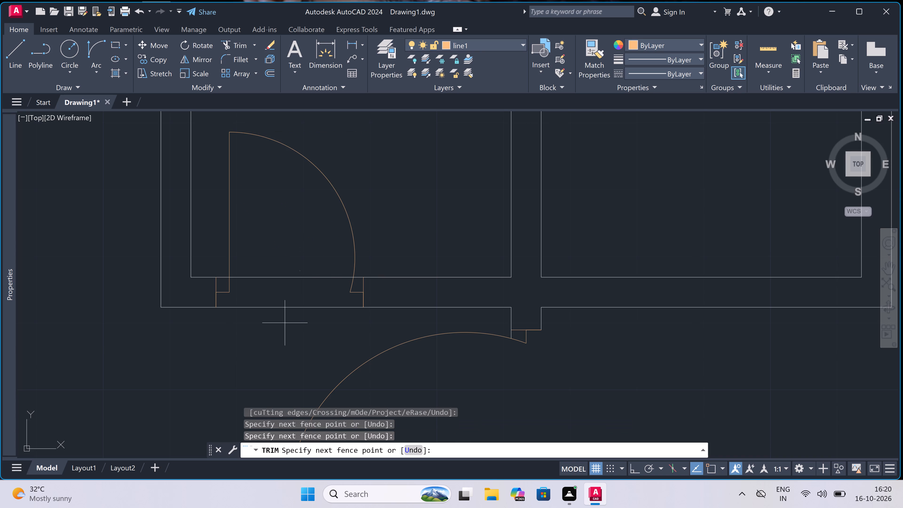
{"action": "left_click", "coordinate": [283, 326]}
{"action": "key", "text": "Escape"}
Draw a jamb across the right small room's bottom wall near its left corner, with a 2" rightward stop from its midpoint and a 2' leaf going up.
{"action": "scroll", "coordinate": [274, 311], "scroll_direction": "down", "scroll_amount": 3}
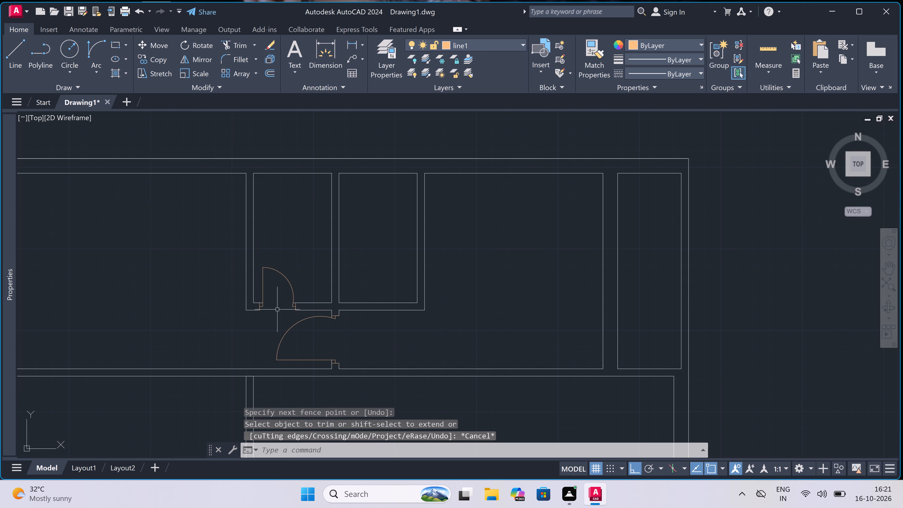
{"action": "scroll", "coordinate": [379, 299], "scroll_direction": "up", "scroll_amount": 2}
{"action": "type", "text": "l"}
{"action": "key", "text": "space"}
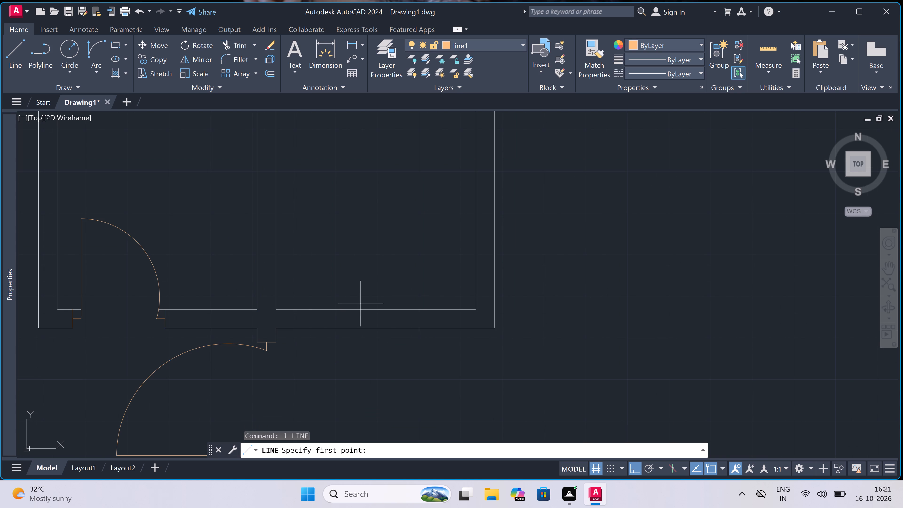
{"action": "scroll", "coordinate": [318, 309], "scroll_direction": "up", "scroll_amount": 1}
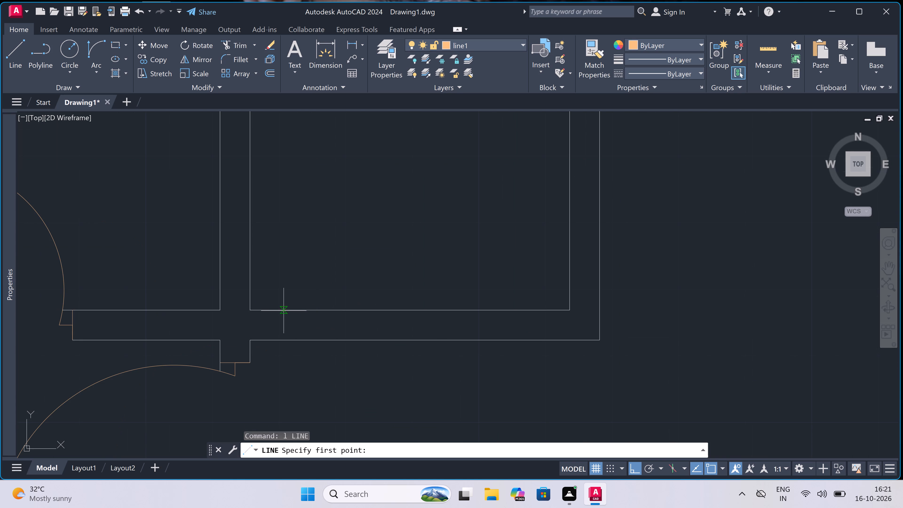
{"action": "left_click", "coordinate": [276, 313]}
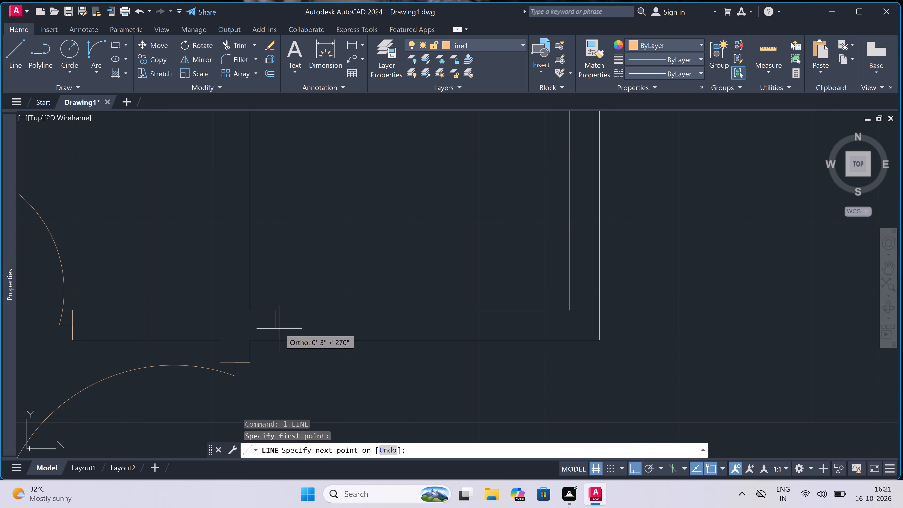
{"action": "double_click", "coordinate": [273, 339]}
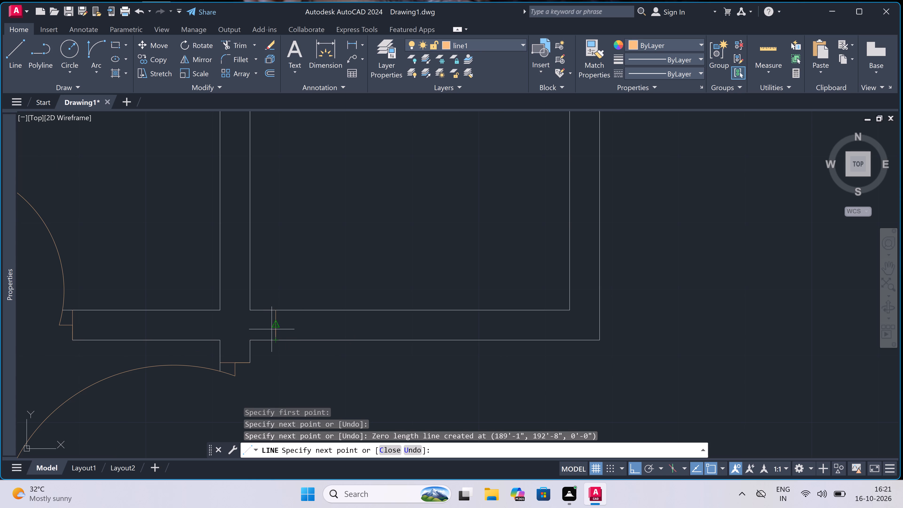
{"action": "left_click", "coordinate": [273, 325]}
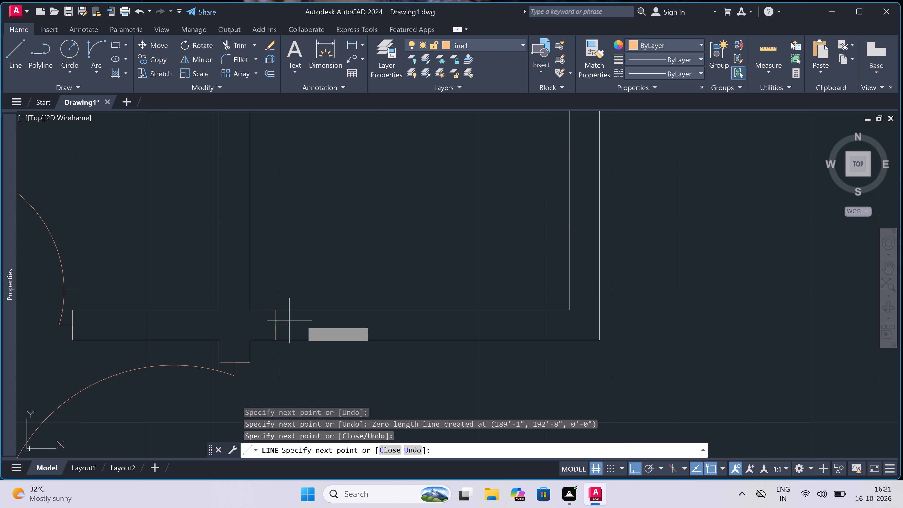
{"action": "type", "text": "2\""}
{"action": "key", "text": "space"}
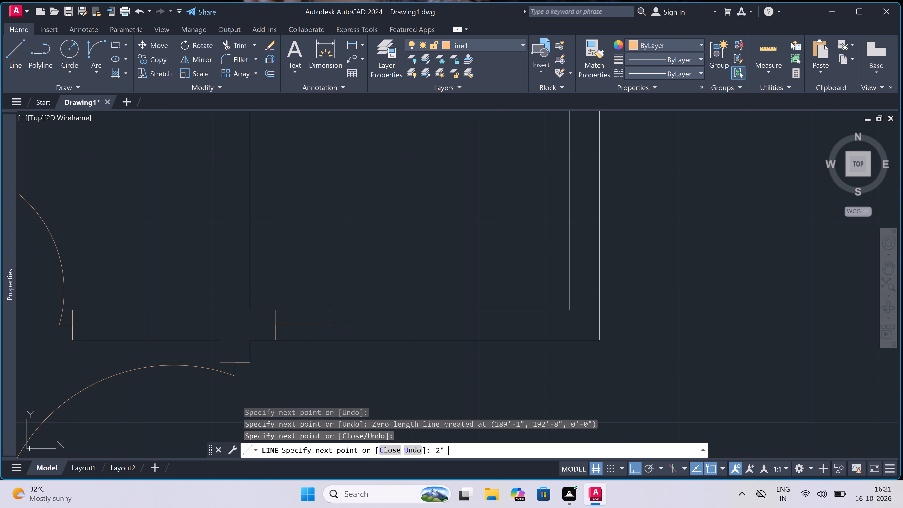
{"action": "type", "text": "2'"}
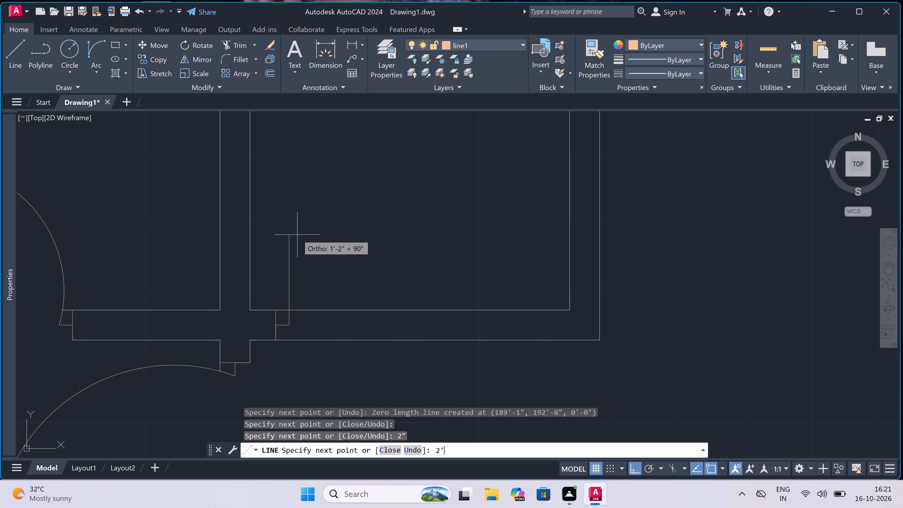
{"action": "key", "text": "space"}
{"action": "key", "text": "Escape"}
Draw the opposite jamb across the right small room's bottom wall, with a 2" stop leftward from its midpoint.
{"action": "key", "text": "space"}
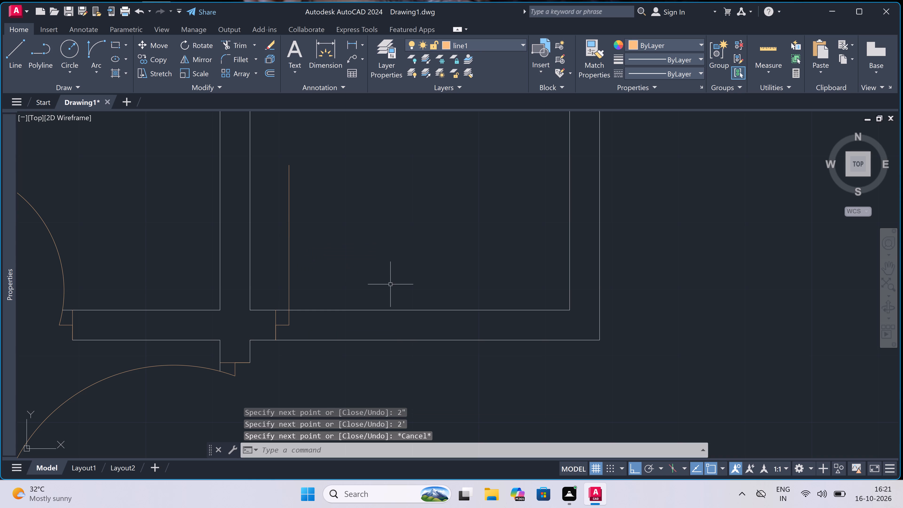
{"action": "double_click", "coordinate": [416, 310]}
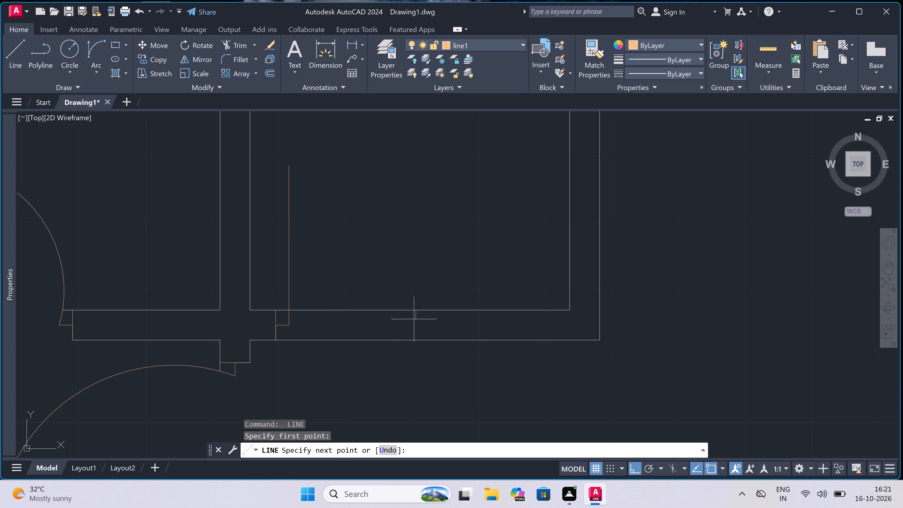
{"action": "left_click", "coordinate": [411, 337]}
{"action": "double_click", "coordinate": [414, 328]}
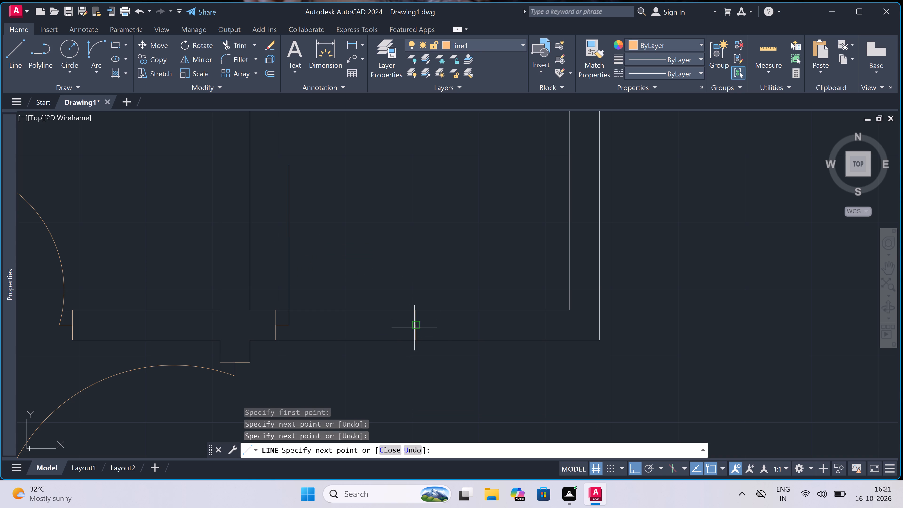
{"action": "type", "text": "2\""}
{"action": "key", "text": "space"}
{"action": "key", "text": "Escape"}
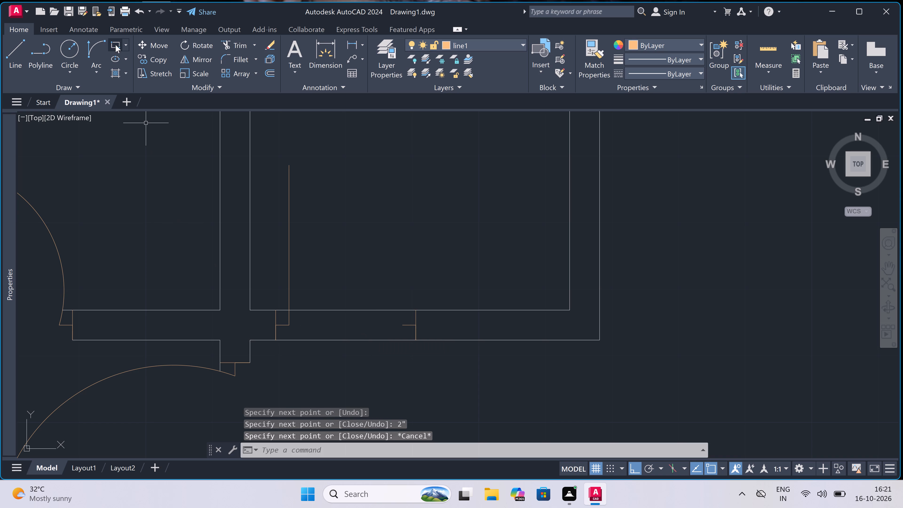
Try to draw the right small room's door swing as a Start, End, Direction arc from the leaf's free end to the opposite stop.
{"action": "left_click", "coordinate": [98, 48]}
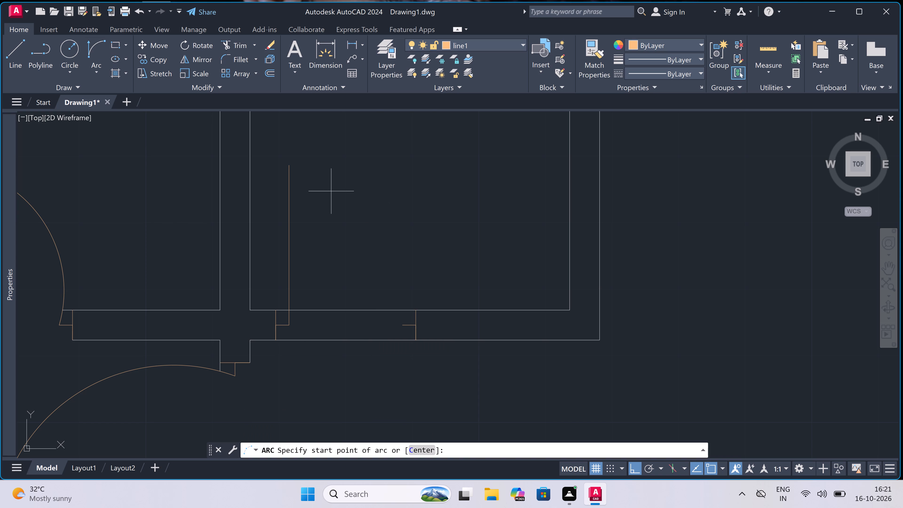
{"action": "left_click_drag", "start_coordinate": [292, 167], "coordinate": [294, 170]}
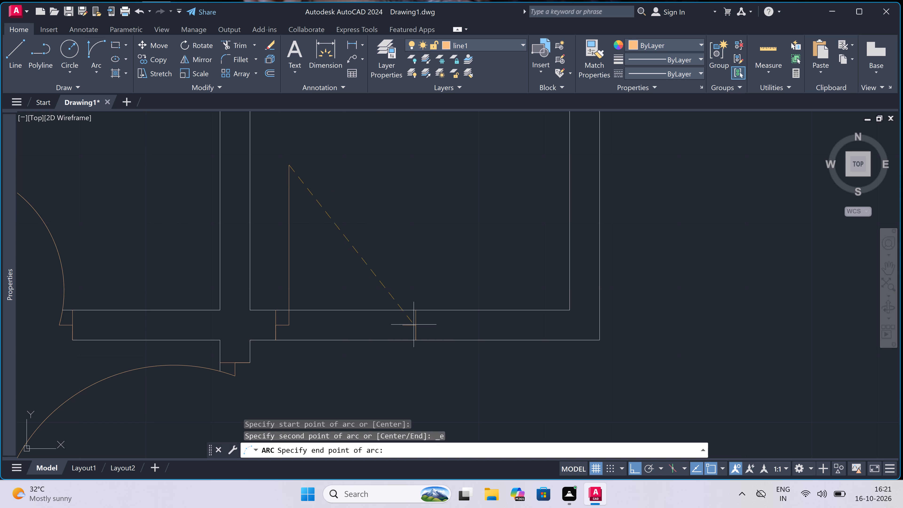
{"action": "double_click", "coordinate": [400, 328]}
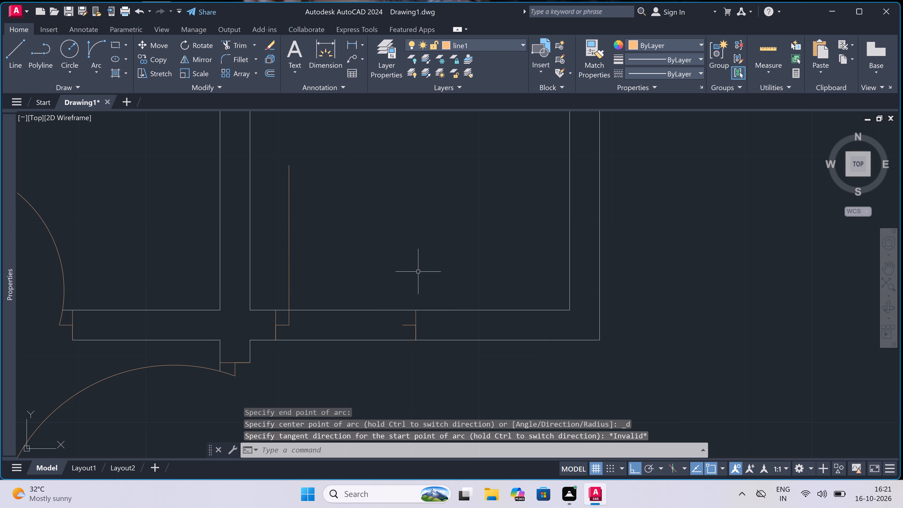
Draw a three-point arc from the right room door's leaf end through the opposite stop's free end to a point below the wall.
{"action": "key", "text": "space"}
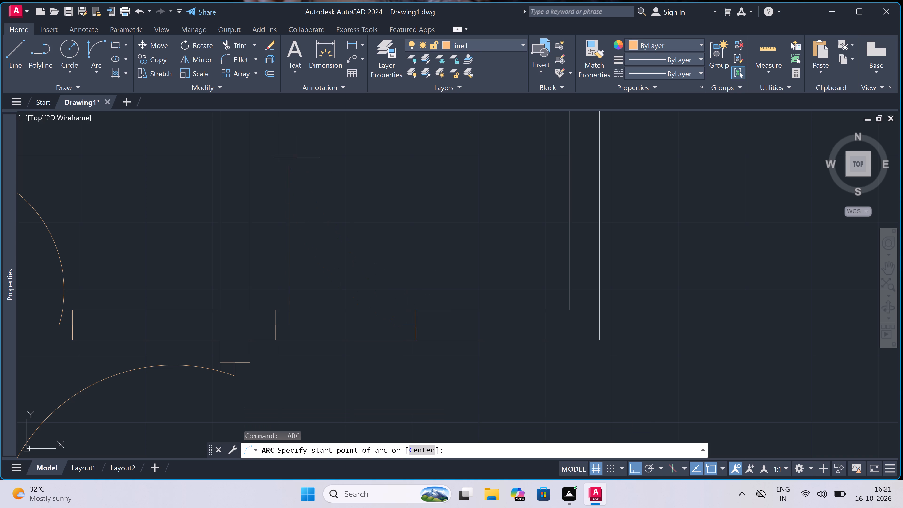
{"action": "double_click", "coordinate": [289, 165]}
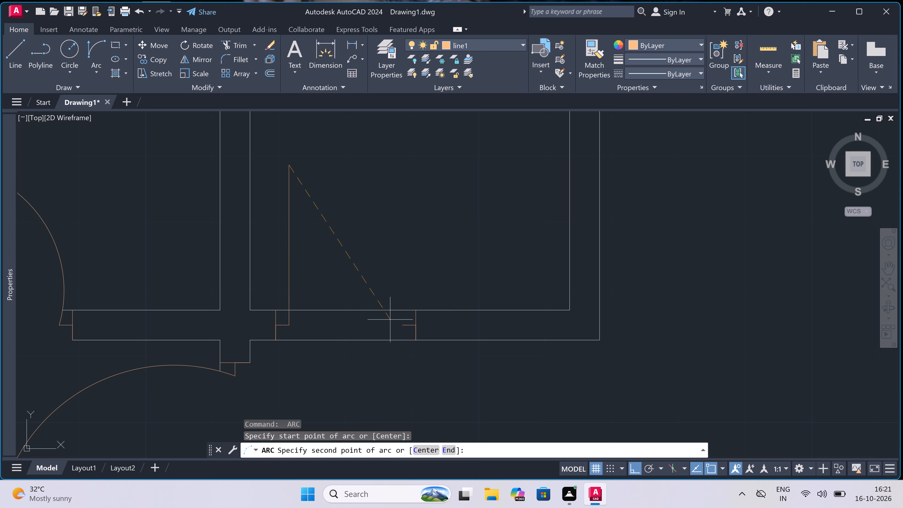
{"action": "double_click", "coordinate": [402, 323]}
{"action": "scroll", "coordinate": [378, 303], "scroll_direction": "down", "scroll_amount": 2}
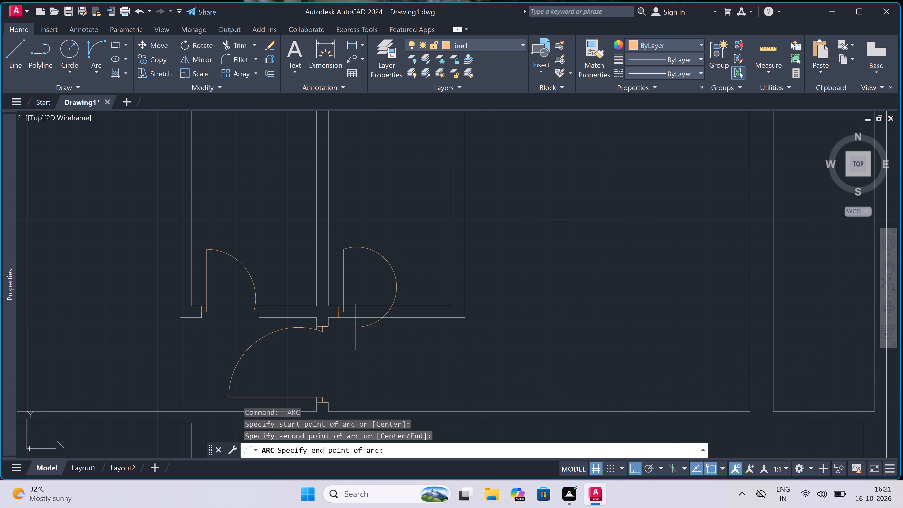
{"action": "scroll", "coordinate": [365, 360], "scroll_direction": "up", "scroll_amount": 2}
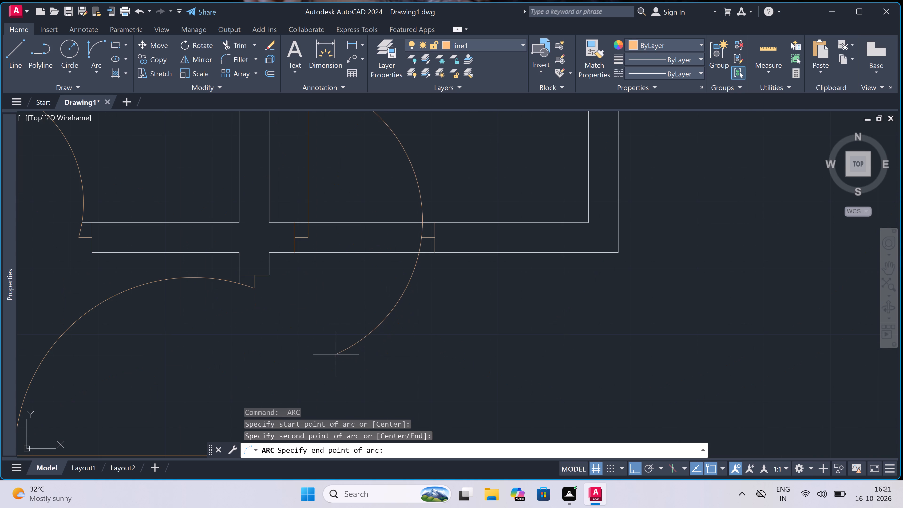
{"action": "left_click", "coordinate": [326, 344]}
Trim both wall lines between the right small room's jambs, the arc's tail beyond the stop, and the leftover wall stub beside the jamb.
{"action": "scroll", "coordinate": [326, 344], "scroll_direction": "down", "scroll_amount": 2}
{"action": "scroll", "coordinate": [345, 338], "scroll_direction": "up", "scroll_amount": 1}
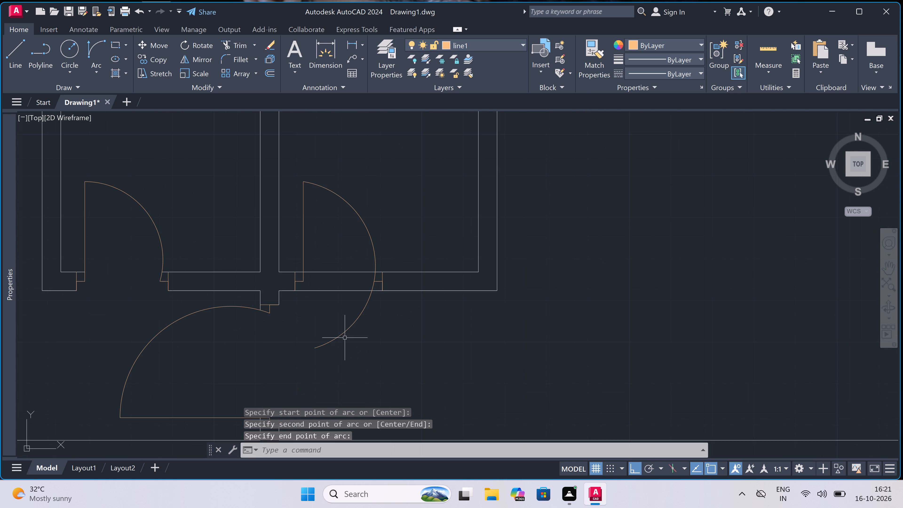
{"action": "key", "text": "t"}
{"action": "key", "text": "r"}
{"action": "key", "text": "space"}
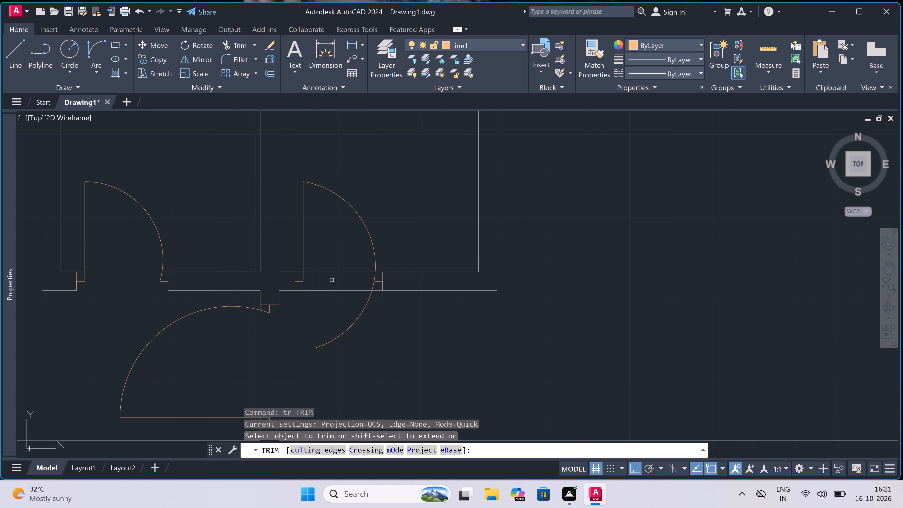
{"action": "left_click", "coordinate": [336, 264]}
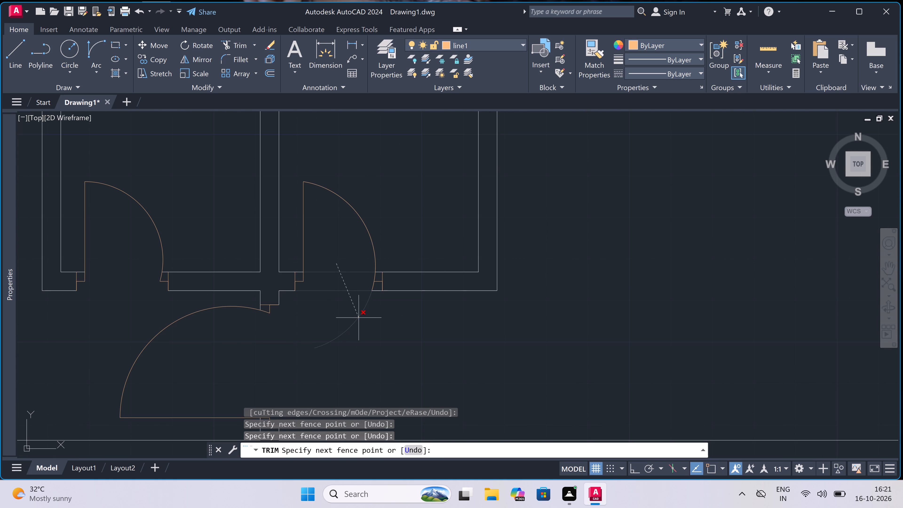
{"action": "double_click", "coordinate": [359, 318]}
{"action": "scroll", "coordinate": [373, 286], "scroll_direction": "up", "scroll_amount": 4}
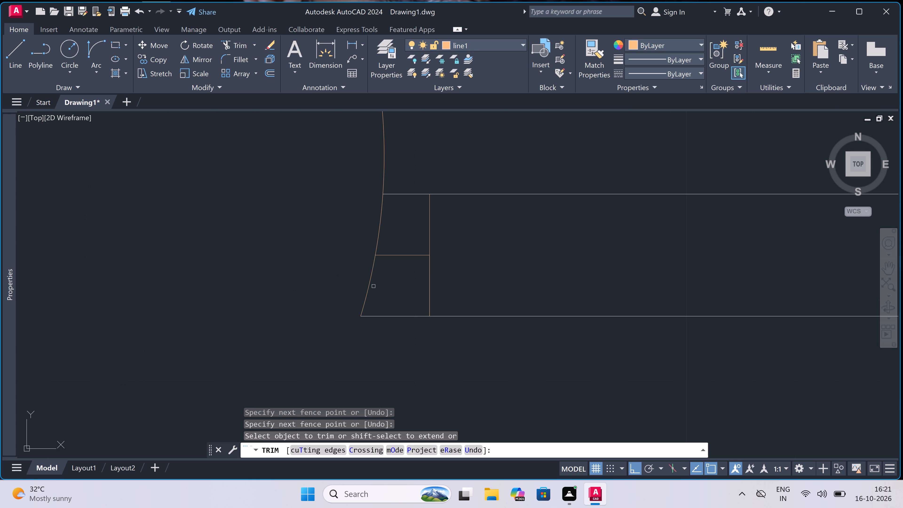
{"action": "left_click", "coordinate": [370, 283]}
{"action": "left_click", "coordinate": [379, 314]}
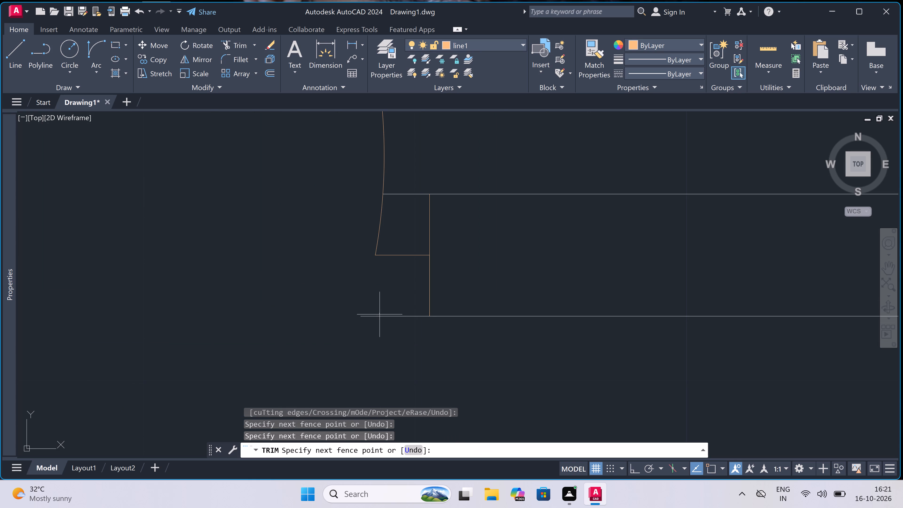
{"action": "left_click", "coordinate": [374, 338]}
{"action": "scroll", "coordinate": [298, 286], "scroll_direction": "down", "scroll_amount": 5}
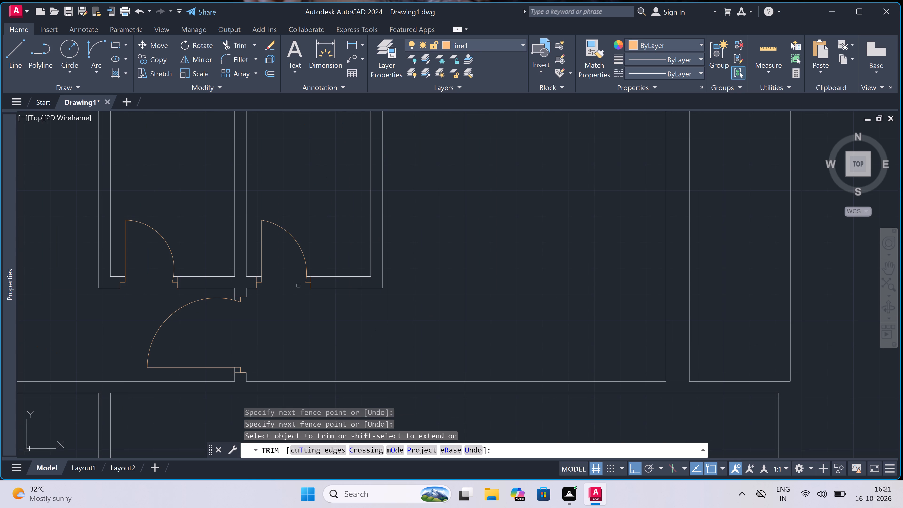
Draw a jamb across the top-left narrow room's right wall near its bottom corner, with a 2" stop upward from its midpoint and a 2' leaf leftward.
{"action": "key", "text": "Escape"}
{"action": "scroll", "coordinate": [298, 286], "scroll_direction": "down", "scroll_amount": 3}
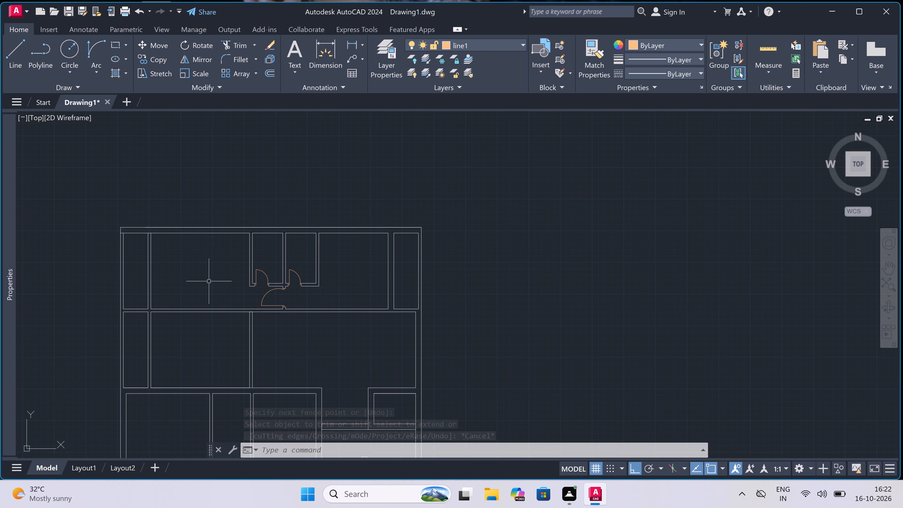
{"action": "scroll", "coordinate": [115, 292], "scroll_direction": "up", "scroll_amount": 3}
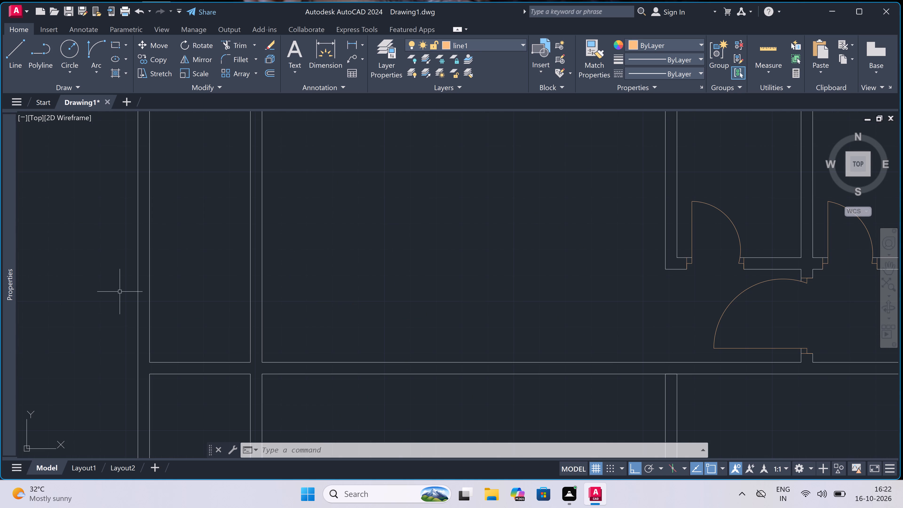
{"action": "key", "text": "l"}
{"action": "key", "text": "space"}
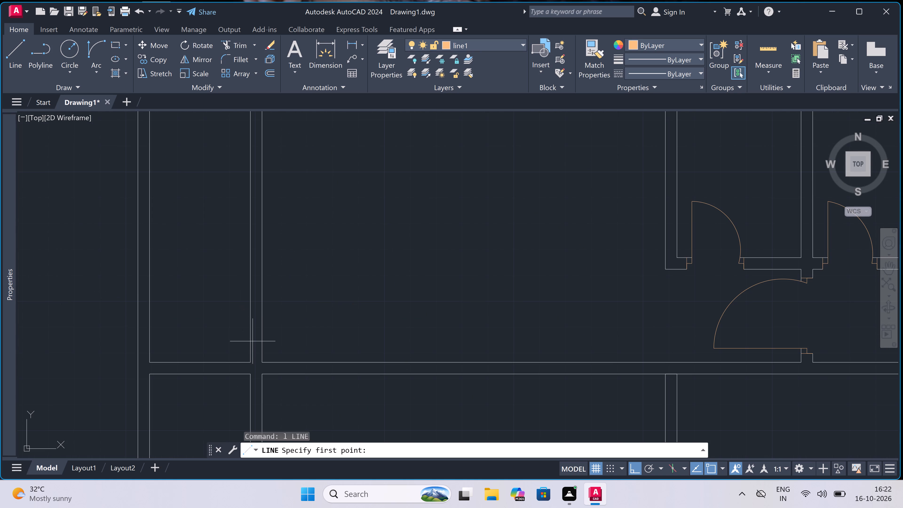
{"action": "scroll", "coordinate": [239, 361], "scroll_direction": "up", "scroll_amount": 1}
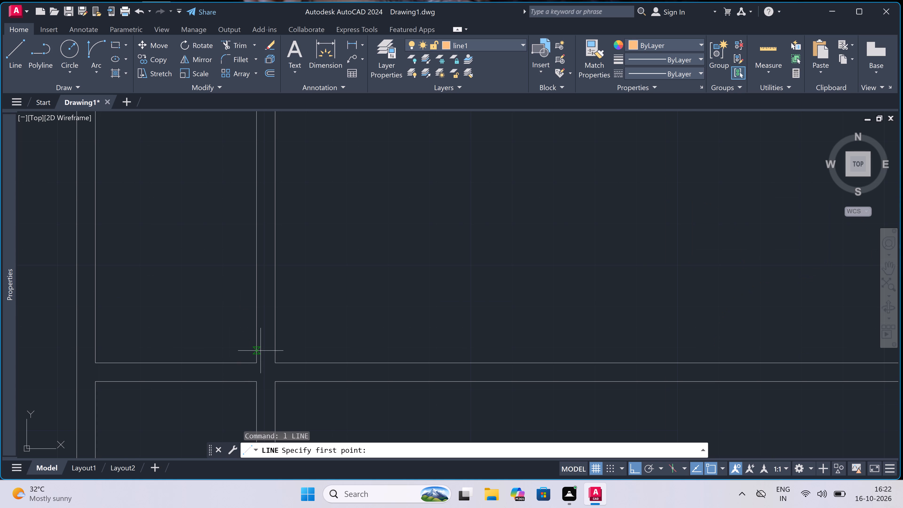
{"action": "double_click", "coordinate": [259, 351]}
{"action": "left_click", "coordinate": [274, 345]}
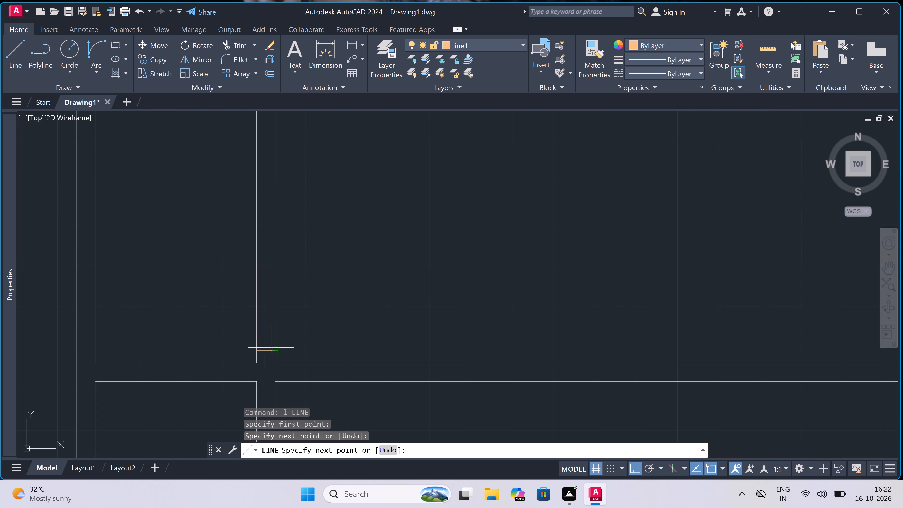
{"action": "left_click", "coordinate": [265, 351]}
{"action": "type", "text": "2\""}
{"action": "key", "text": "space"}
{"action": "type", "text": "2'"}
{"action": "key", "text": "space"}
{"action": "key", "text": "Escape"}
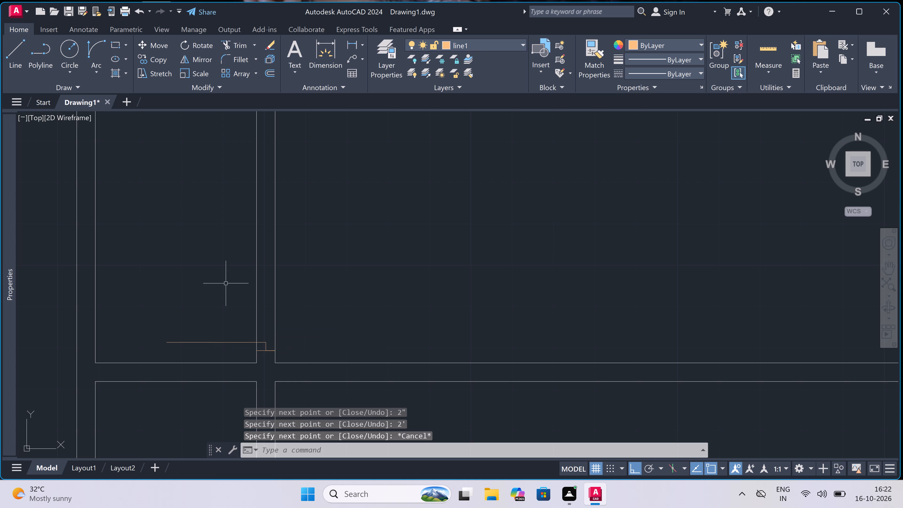
Draw the opposite jamb across the same wall above the leaf, with a 2" stop downward from its midpoint.
{"action": "key", "text": "space"}
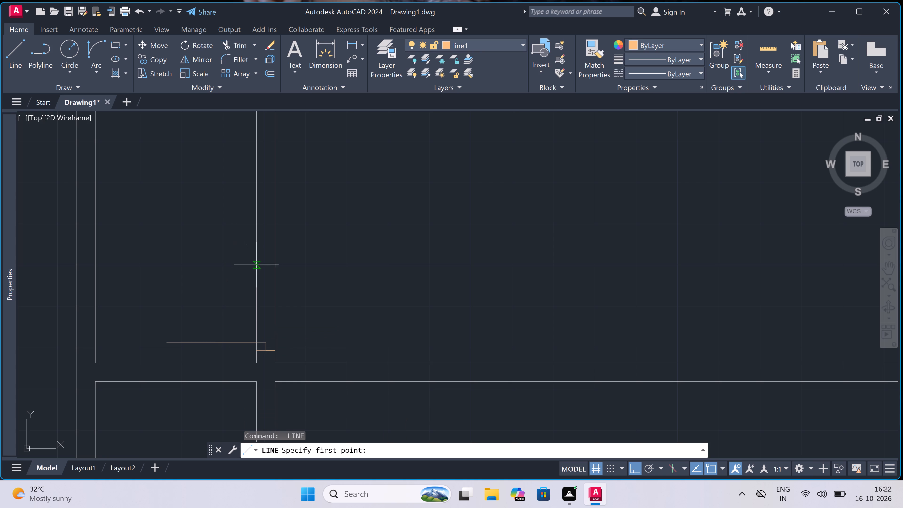
{"action": "double_click", "coordinate": [258, 263]}
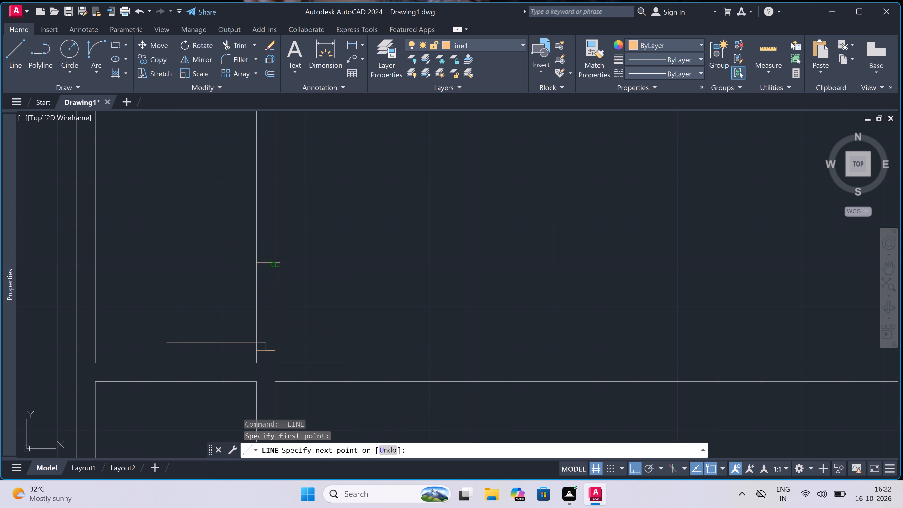
{"action": "left_click", "coordinate": [279, 264]}
{"action": "double_click", "coordinate": [268, 263]}
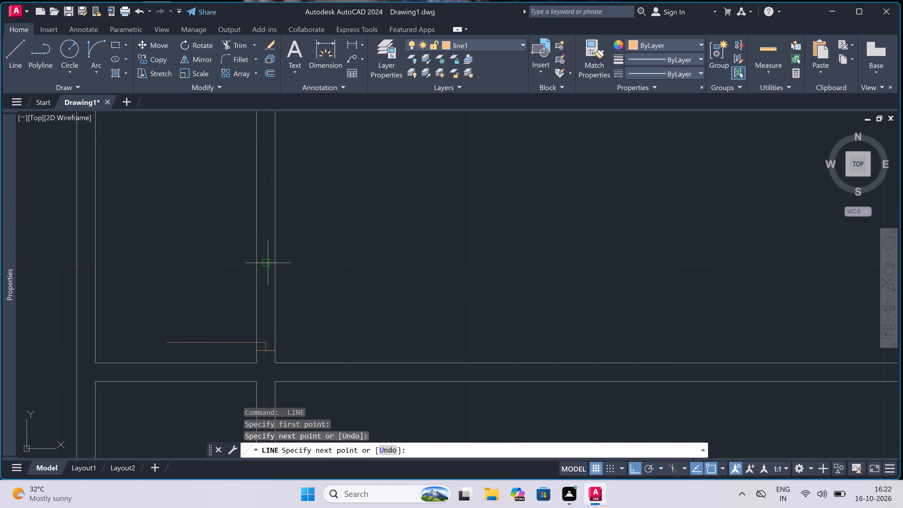
{"action": "type", "text": "2\""}
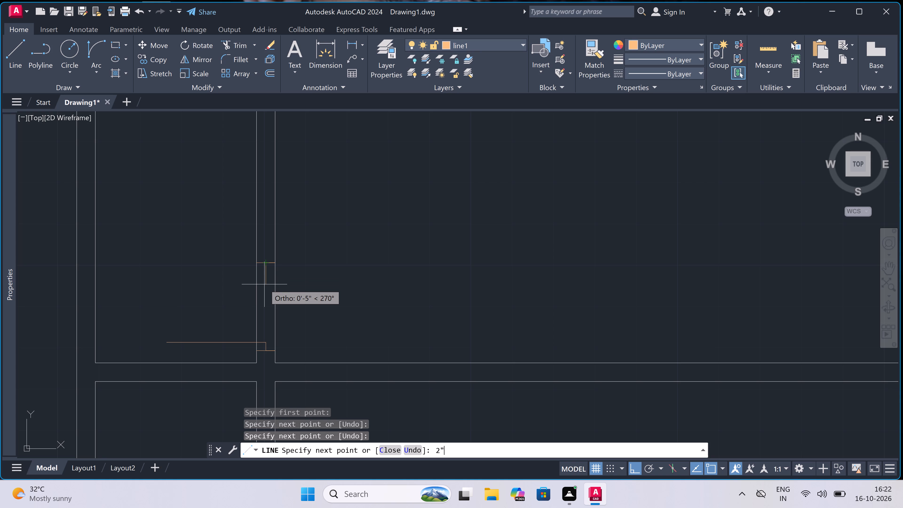
{"action": "key", "text": "space"}
{"action": "key", "text": "Escape"}
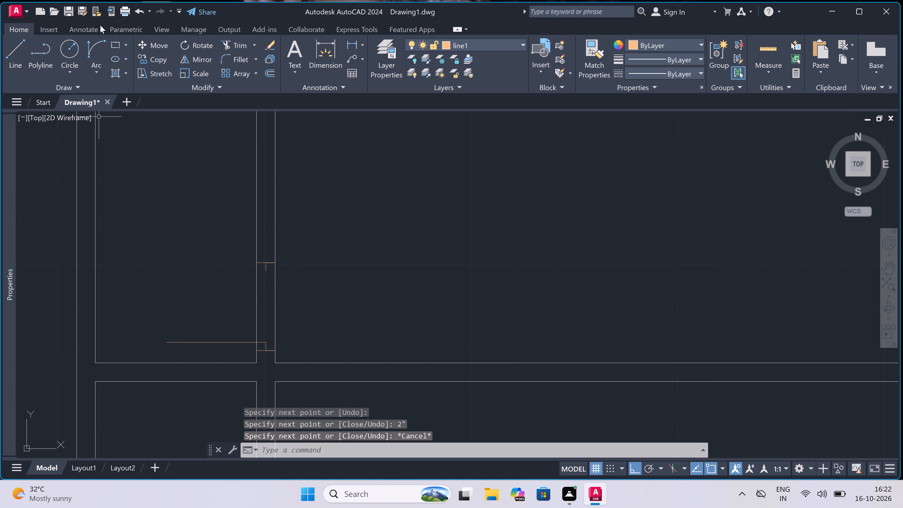
Draw the door swing as a Start, End, Direction arc from the leaf's free end to the opposite stop, bulging upward into the narrow room.
{"action": "left_click", "coordinate": [97, 51]}
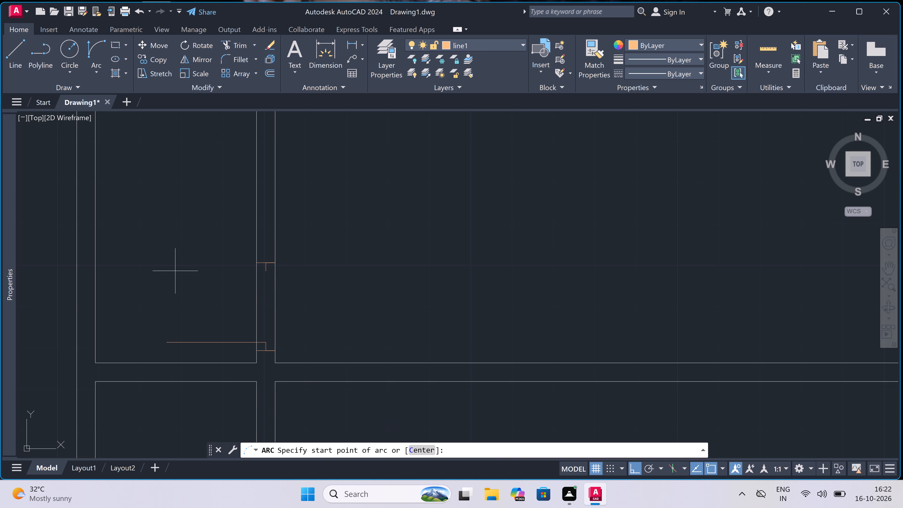
{"action": "left_click", "coordinate": [168, 344]}
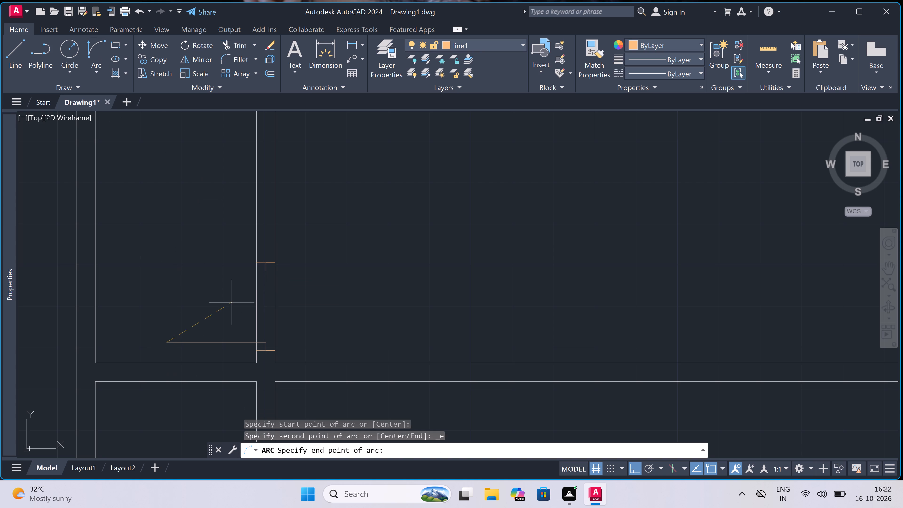
{"action": "left_click", "coordinate": [265, 271]}
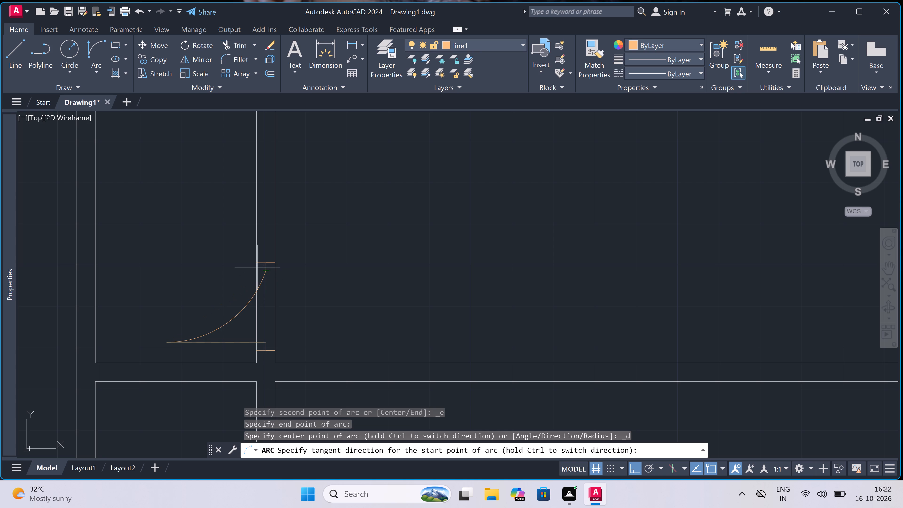
{"action": "left_click", "coordinate": [196, 242]}
Trim both wall lines between the two jambs of the top-left narrow room's door.
{"action": "key", "text": "t"}
{"action": "key", "text": "r"}
{"action": "key", "text": "space"}
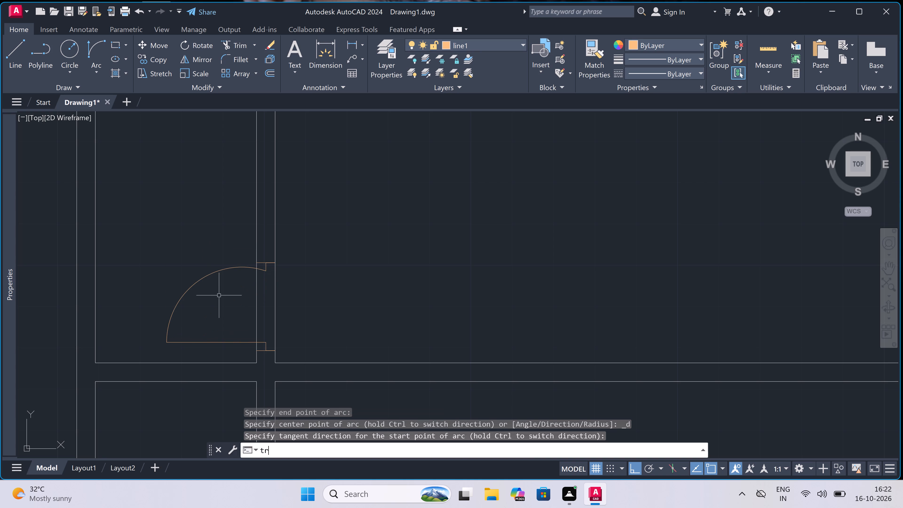
{"action": "double_click", "coordinate": [227, 314]}
{"action": "left_click", "coordinate": [357, 314]}
{"action": "left_click", "coordinate": [240, 310]}
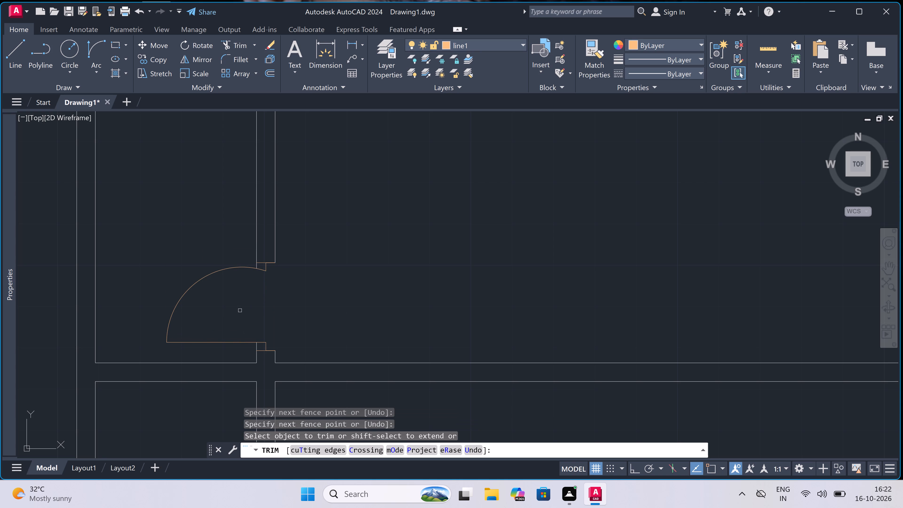
{"action": "key", "text": "Escape"}
Extend both lines of the horizontal wall below the top-left narrow room to the building's outer left wall line.
{"action": "scroll", "coordinate": [241, 304], "scroll_direction": "down", "scroll_amount": 2}
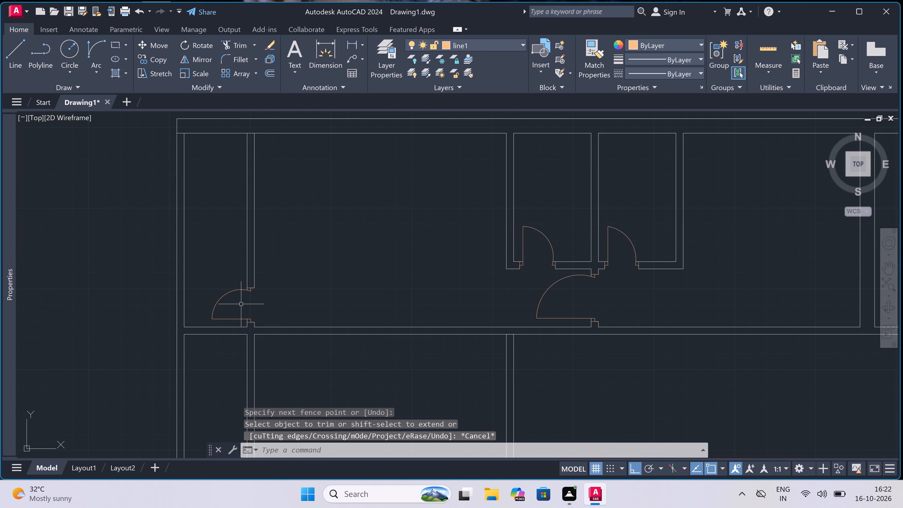
{"action": "type", "text": "ex"}
{"action": "key", "text": "space"}
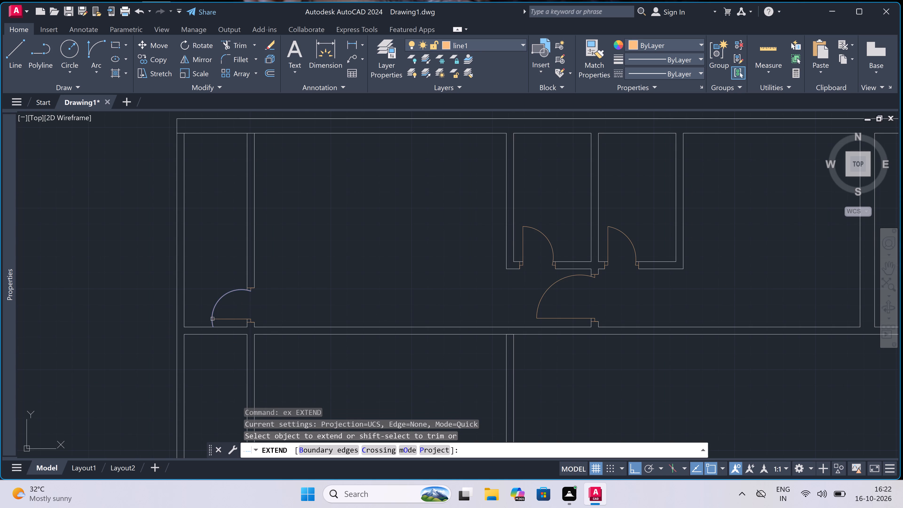
{"action": "left_click", "coordinate": [200, 322]}
{"action": "left_click", "coordinate": [189, 356]}
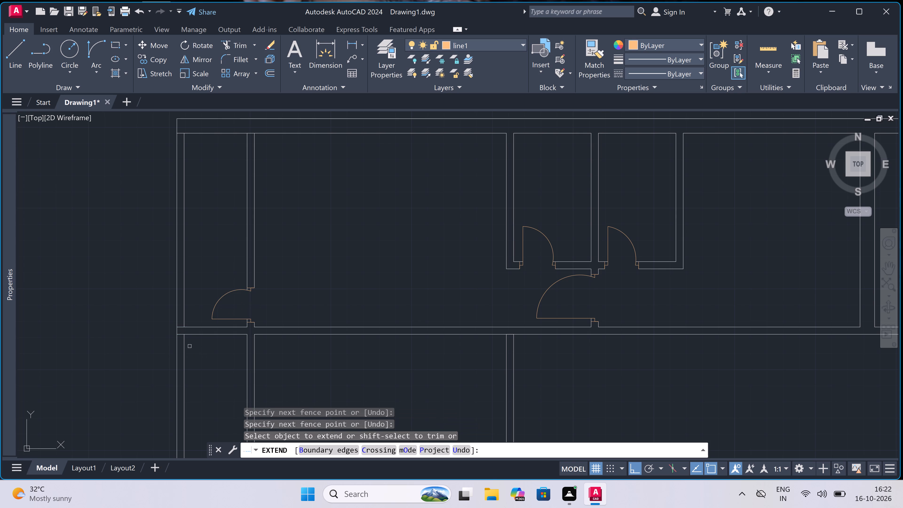
{"action": "key", "text": "Escape"}
Draw a jamb across the top-right narrow room's left wall near its bottom corner, with a 2" stop upward from its midpoint and a 2' leaf rightward.
{"action": "scroll", "coordinate": [174, 330], "scroll_direction": "down", "scroll_amount": 2}
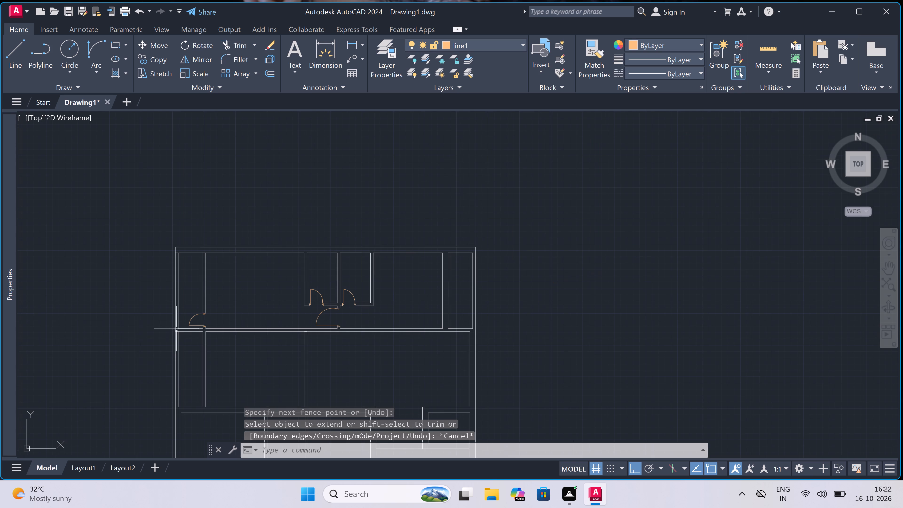
{"action": "scroll", "coordinate": [474, 318], "scroll_direction": "up", "scroll_amount": 3}
{"action": "type", "text": "l"}
{"action": "key", "text": "space"}
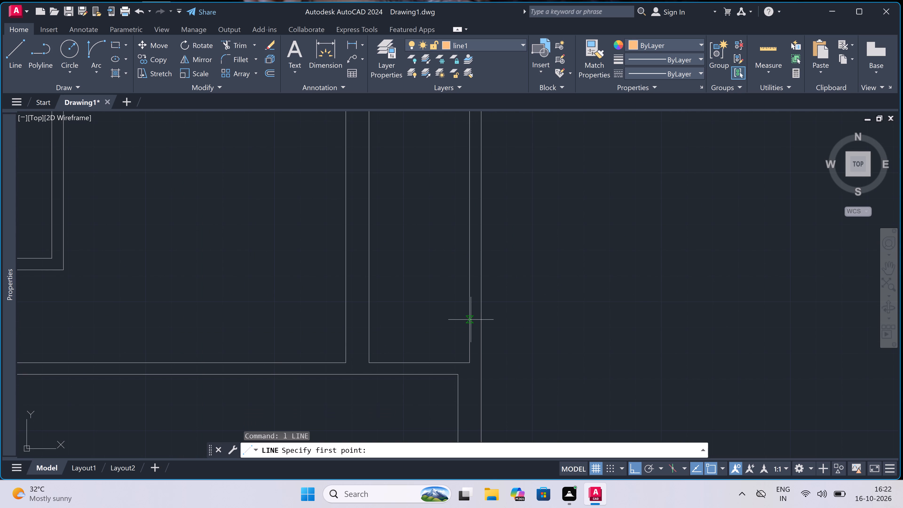
{"action": "double_click", "coordinate": [346, 344]}
{"action": "scroll", "coordinate": [371, 343], "scroll_direction": "up", "scroll_amount": 2}
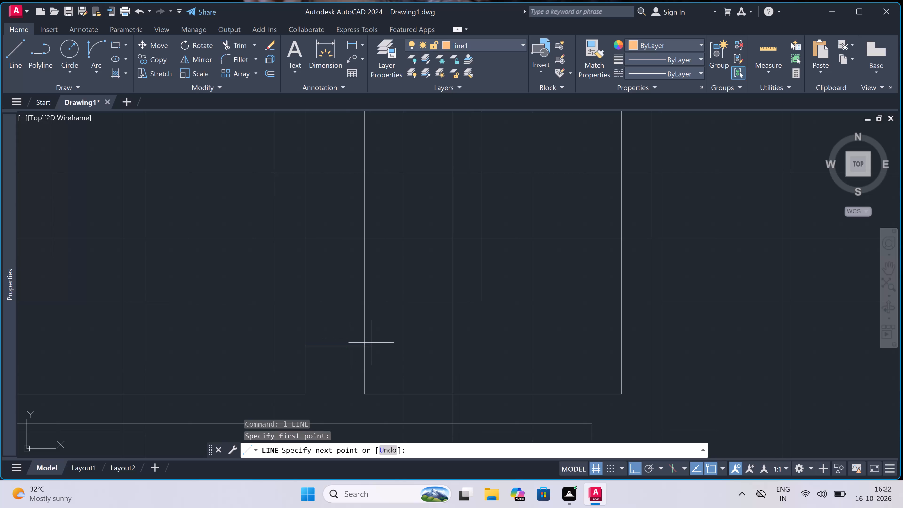
{"action": "left_click", "coordinate": [364, 347]}
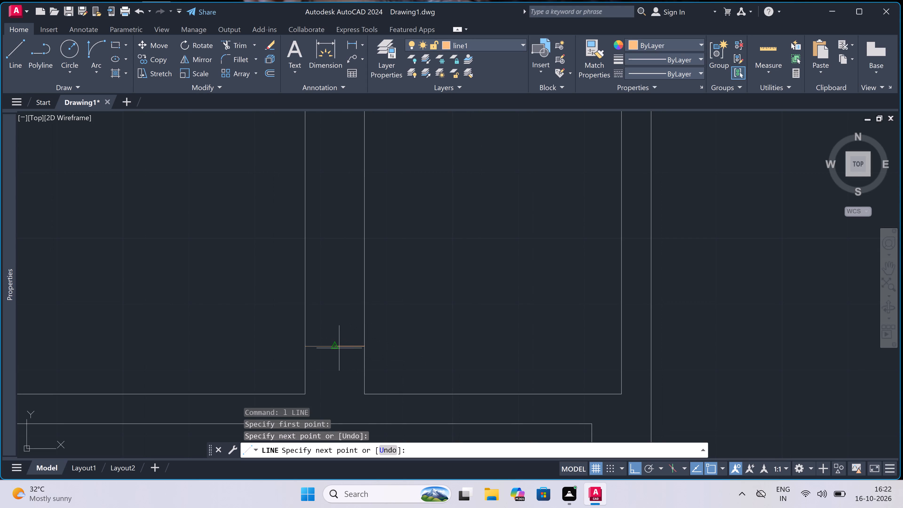
{"action": "double_click", "coordinate": [331, 348]}
{"action": "type", "text": "2\""}
{"action": "key", "text": "space"}
{"action": "type", "text": "2'"}
{"action": "key", "text": "space"}
{"action": "key", "text": "Escape"}
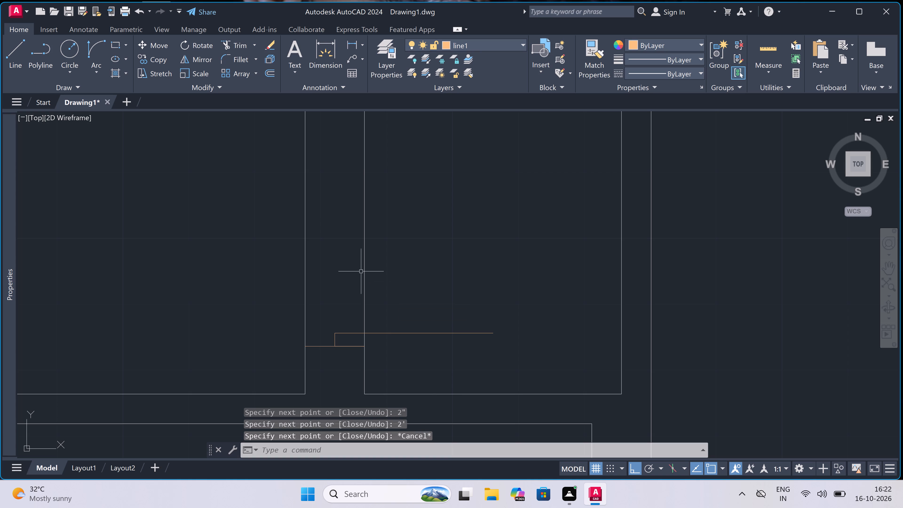
Draw the opposite jamb across the top-right narrow room's left wall above the leaf, with a 2" stop downward from its midpoint.
{"action": "key", "text": "space"}
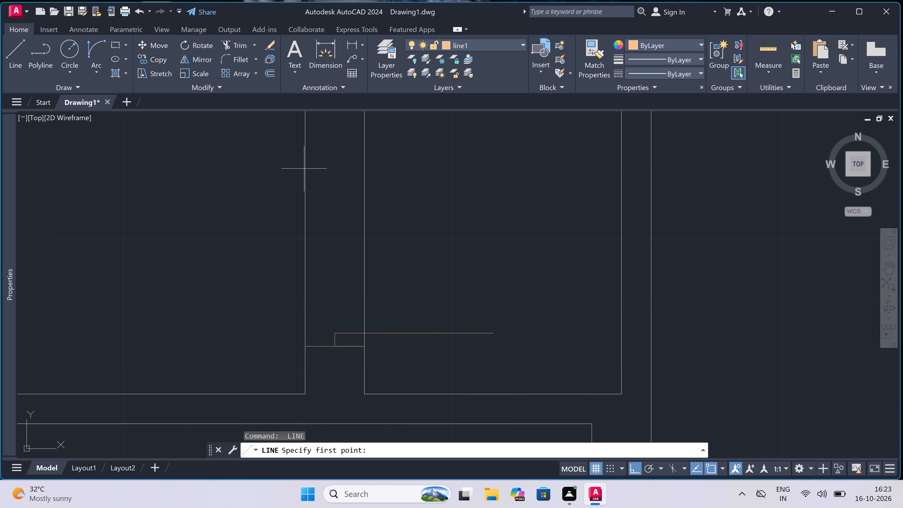
{"action": "double_click", "coordinate": [303, 179]}
{"action": "left_click", "coordinate": [360, 181]}
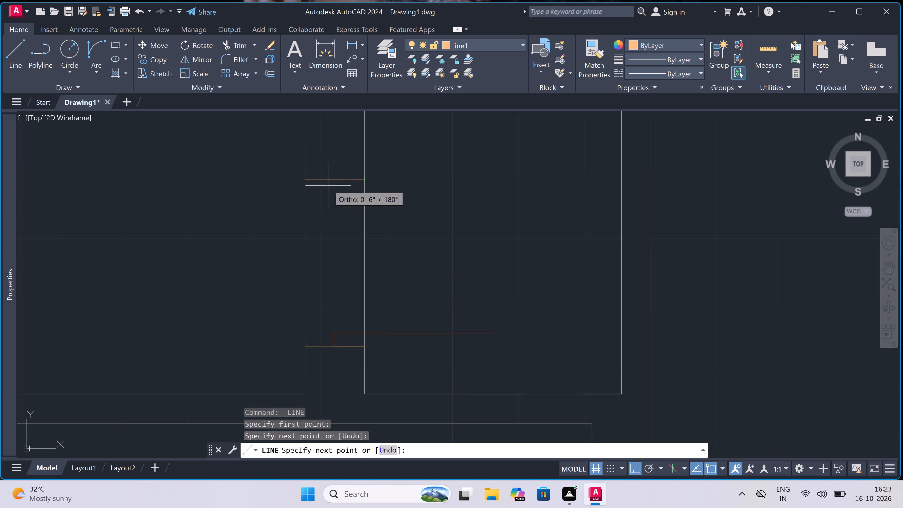
{"action": "left_click_drag", "start_coordinate": [331, 182], "coordinate": [331, 185]}
{"action": "type", "text": "2\""}
{"action": "key", "text": "space"}
{"action": "key", "text": "Escape"}
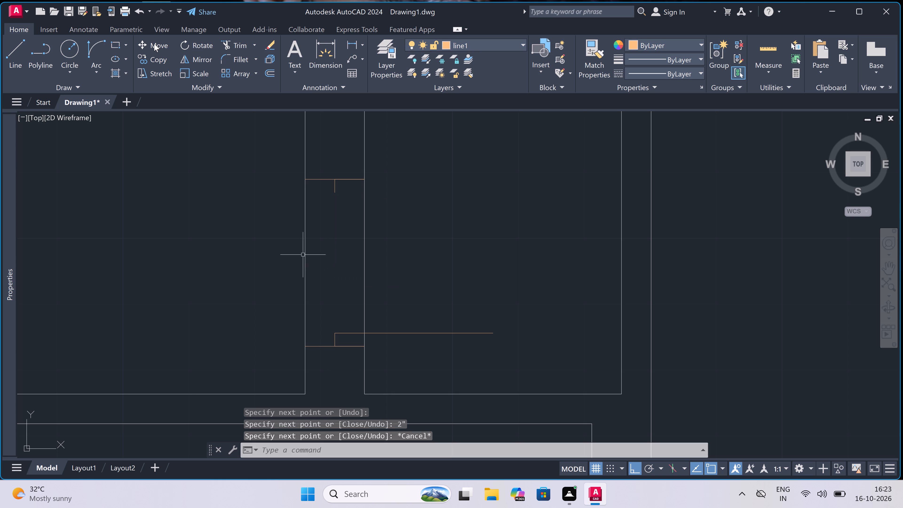
Draw the top-right narrow room's door swing as a Start, End, Direction arc from the leaf's free end to the opposite stop, bulging upward.
{"action": "double_click", "coordinate": [94, 45]}
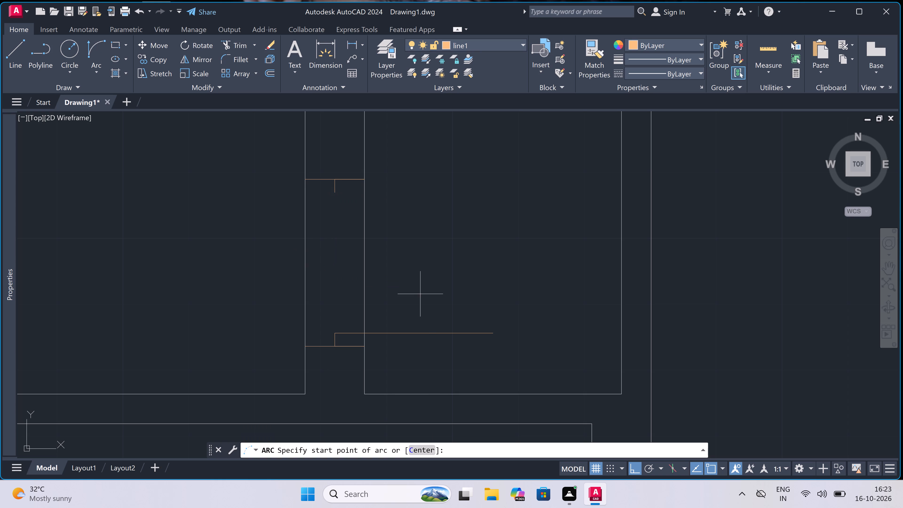
{"action": "left_click", "coordinate": [495, 334]}
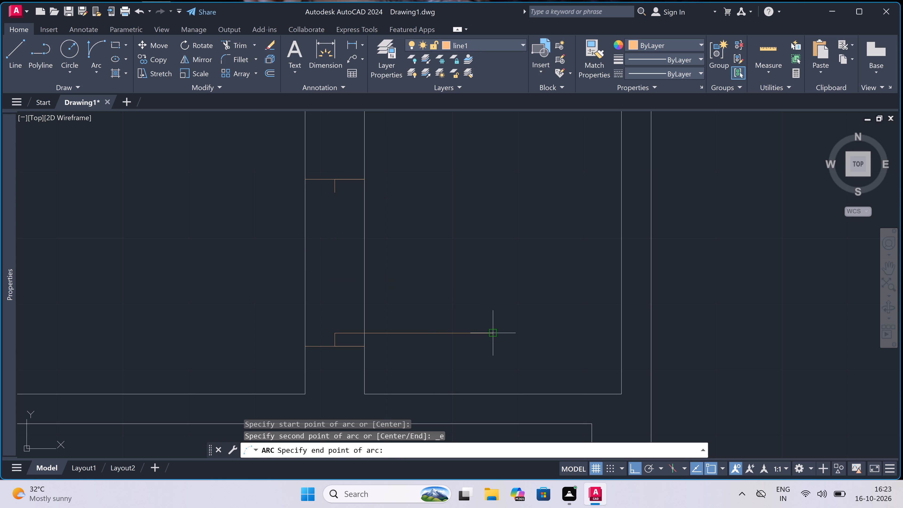
{"action": "left_click", "coordinate": [335, 192]}
{"action": "left_click", "coordinate": [495, 179]}
Trim both wall lines between the two jambs of the top-right narrow room's door.
{"action": "key", "text": "t"}
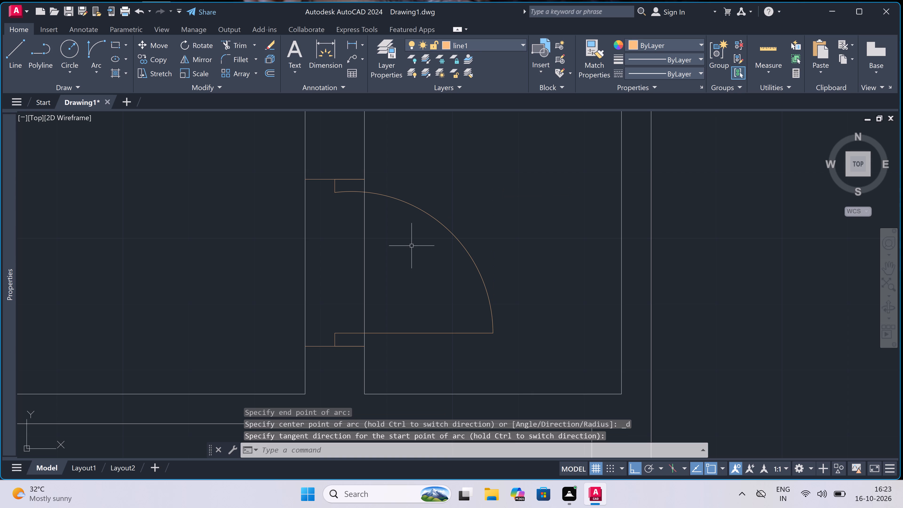
{"action": "key", "text": "r"}
{"action": "key", "text": "space"}
{"action": "left_click", "coordinate": [394, 269]}
{"action": "left_click", "coordinate": [268, 292]}
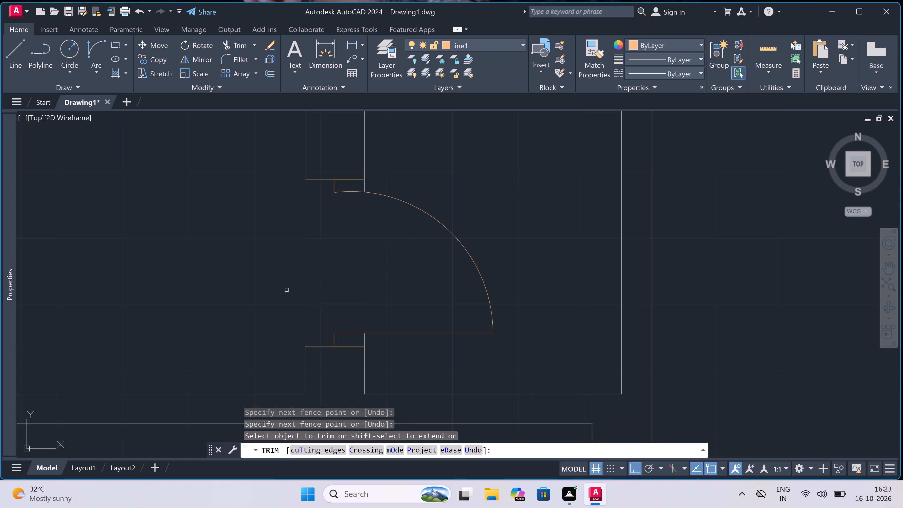
{"action": "scroll", "coordinate": [347, 285], "scroll_direction": "down", "scroll_amount": 2}
{"action": "key", "text": "Escape"}
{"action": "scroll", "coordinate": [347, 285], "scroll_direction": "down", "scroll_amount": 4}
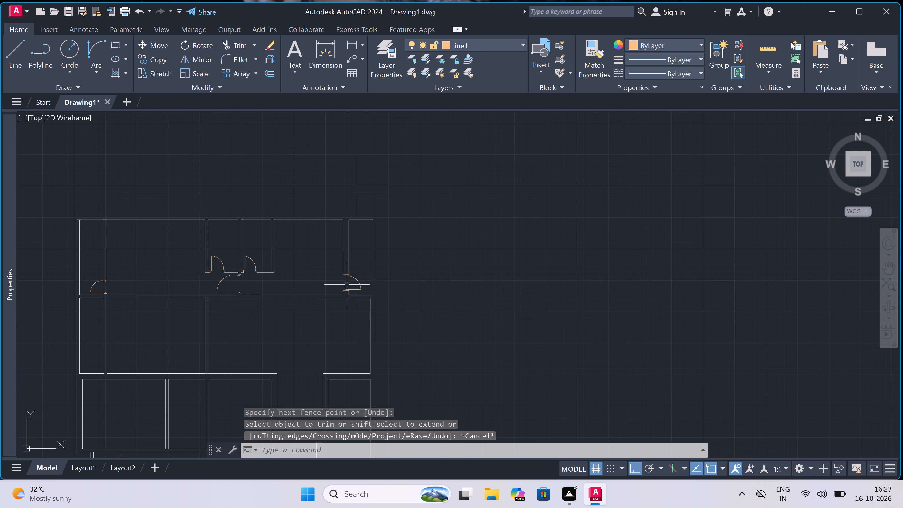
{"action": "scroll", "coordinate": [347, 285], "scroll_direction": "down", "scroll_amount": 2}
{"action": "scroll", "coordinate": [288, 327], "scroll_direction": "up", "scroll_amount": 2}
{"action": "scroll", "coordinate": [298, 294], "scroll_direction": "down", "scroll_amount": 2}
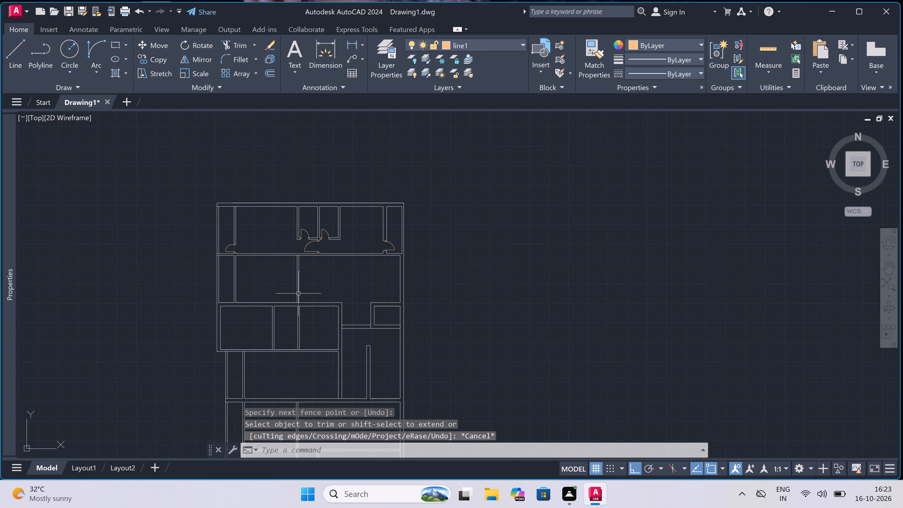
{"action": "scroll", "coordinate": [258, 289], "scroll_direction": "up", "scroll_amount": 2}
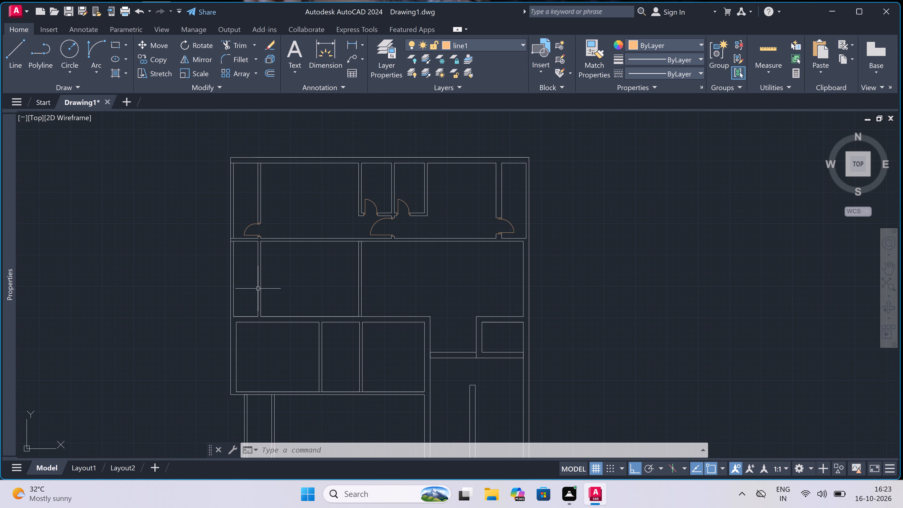
Draw a jamb across the second-row left narrow room's right wall near its top corner, with a 2" stop downward from its midpoint and a 2' leaf leftward.
{"action": "scroll", "coordinate": [252, 237], "scroll_direction": "up", "scroll_amount": 4}
{"action": "key", "text": "l"}
{"action": "key", "text": "space"}
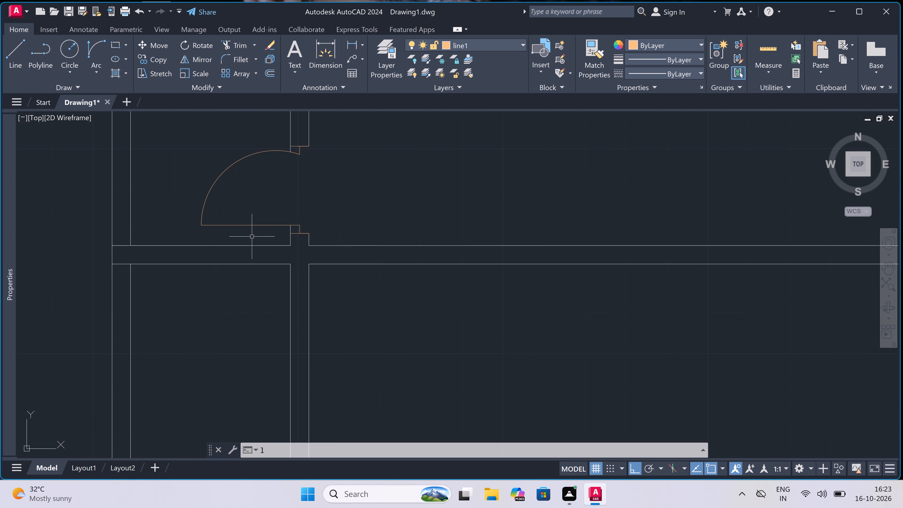
{"action": "scroll", "coordinate": [282, 292], "scroll_direction": "up", "scroll_amount": 1}
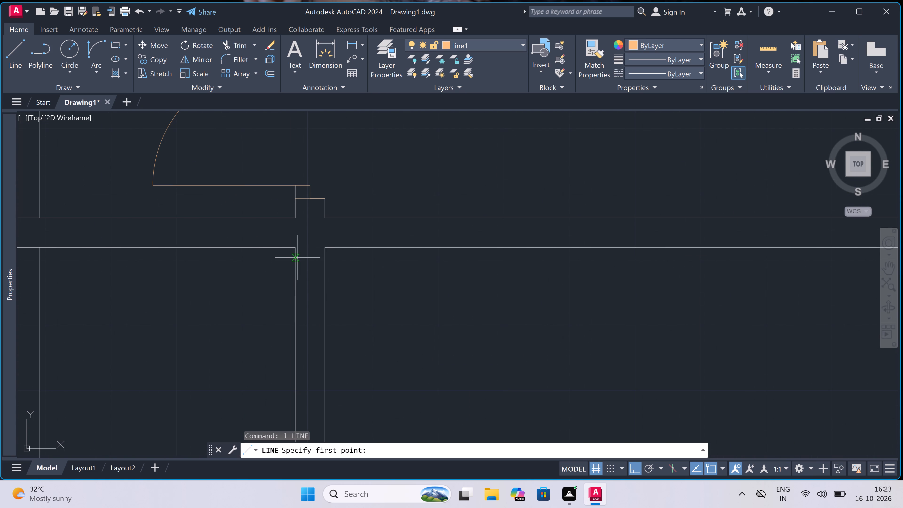
{"action": "left_click", "coordinate": [296, 265]}
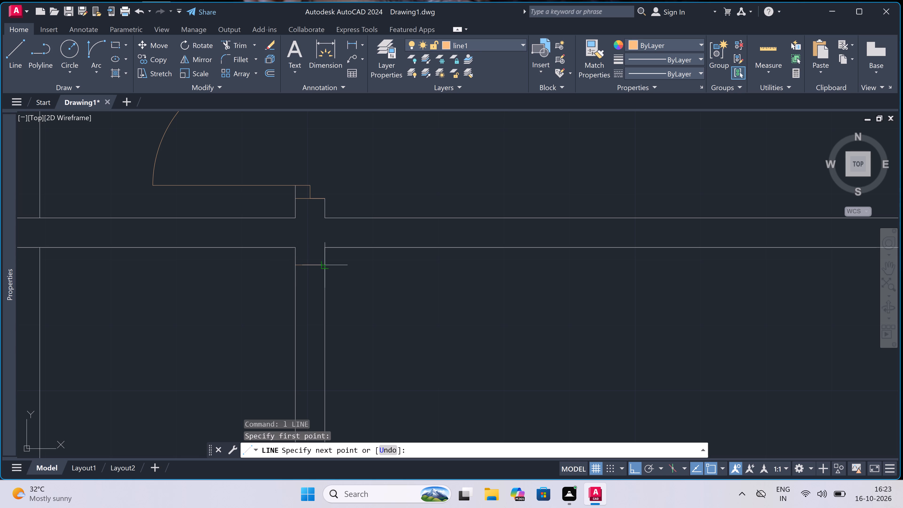
{"action": "double_click", "coordinate": [325, 267]}
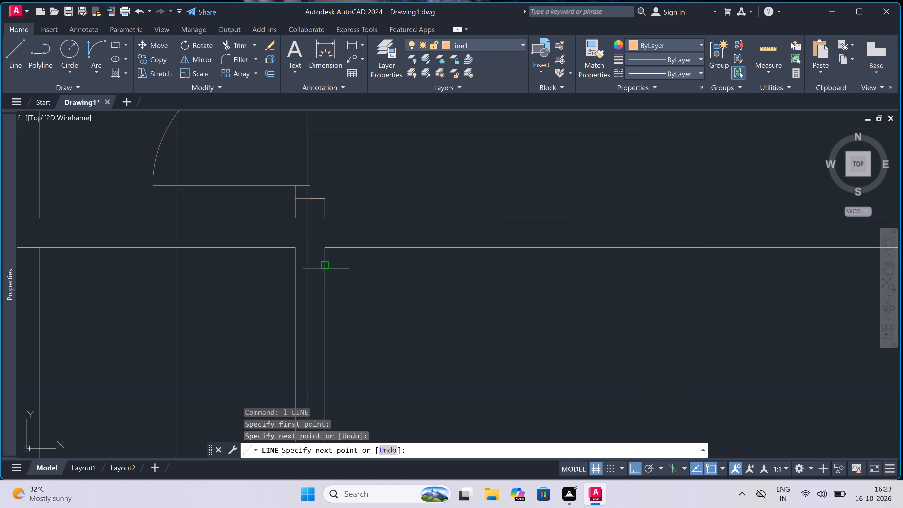
{"action": "double_click", "coordinate": [310, 267]}
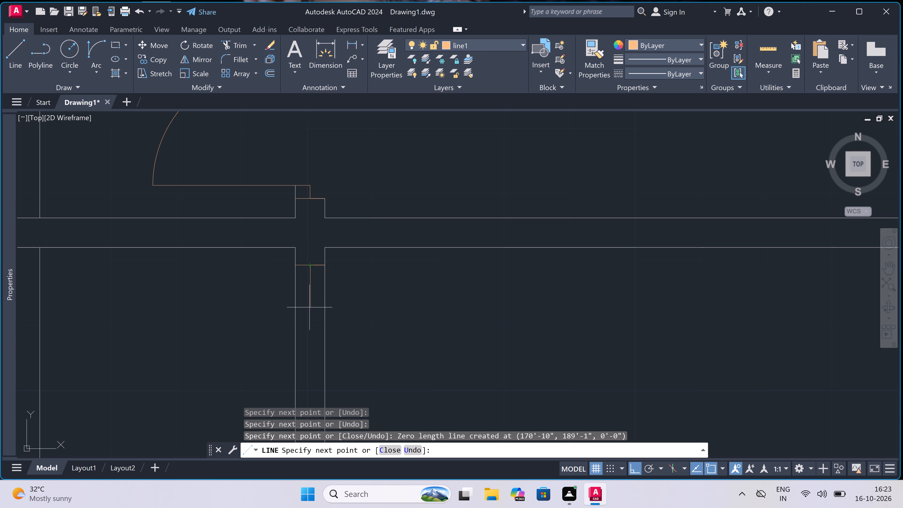
{"action": "type", "text": "2\""}
{"action": "key", "text": "space"}
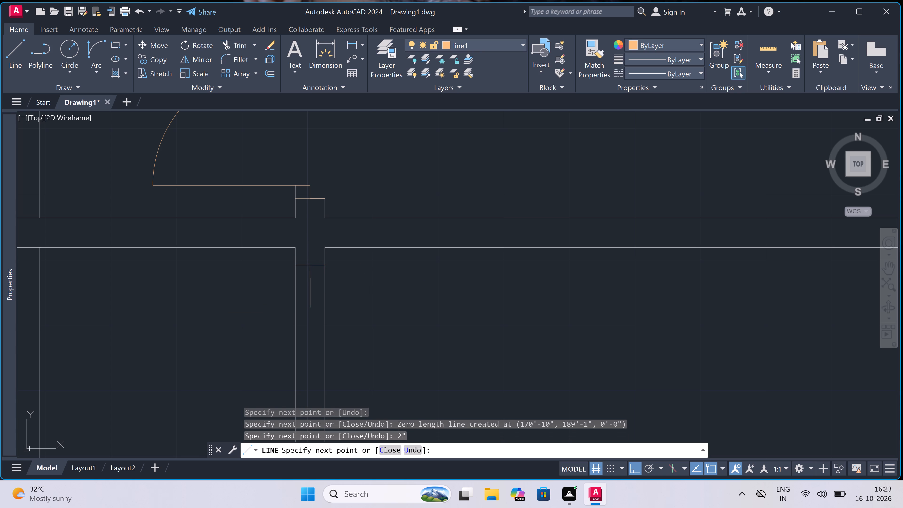
{"action": "type", "text": "2'"}
{"action": "key", "text": "space"}
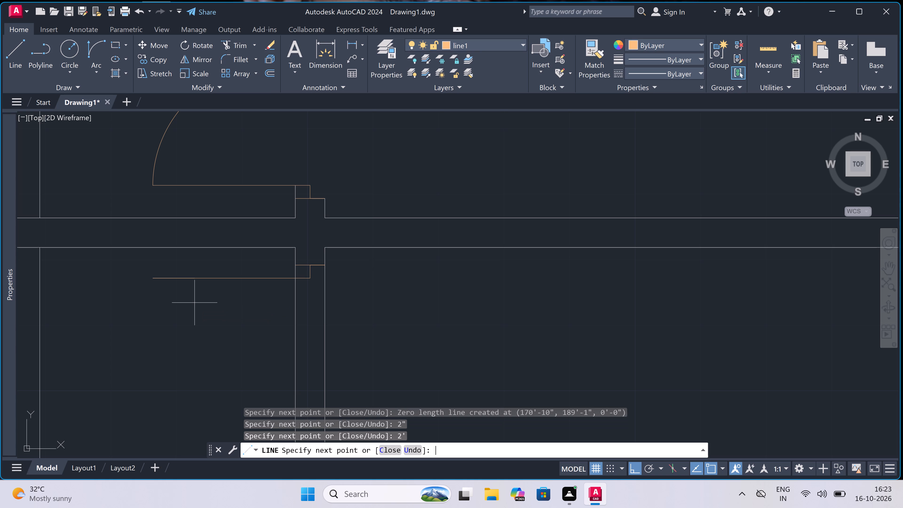
{"action": "key", "text": "Escape"}
{"action": "scroll", "coordinate": [241, 270], "scroll_direction": "down", "scroll_amount": 4}
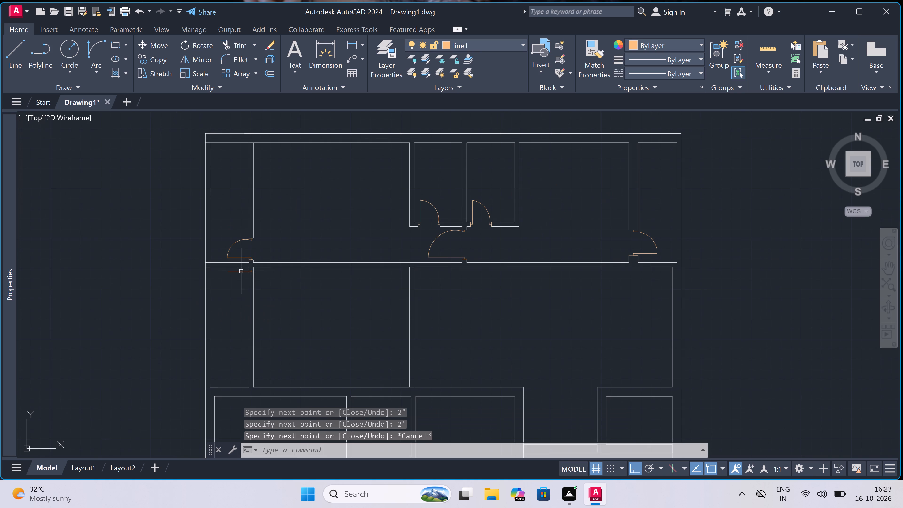
Draw the opposite jamb across the same wall below the leaf, with a 2" stop upward from its midpoint.
{"action": "key", "text": "space"}
{"action": "scroll", "coordinate": [240, 287], "scroll_direction": "up", "scroll_amount": 2}
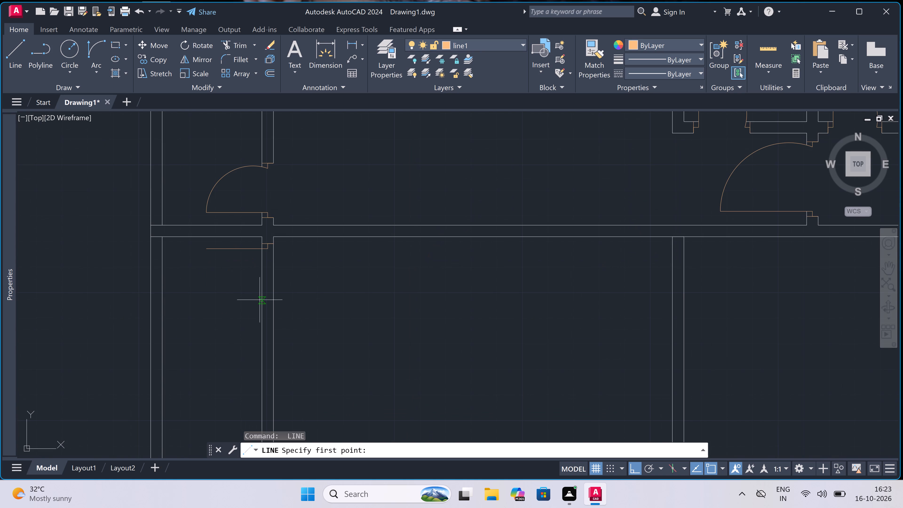
{"action": "left_click", "coordinate": [263, 297]}
{"action": "scroll", "coordinate": [263, 296], "scroll_direction": "up", "scroll_amount": 3}
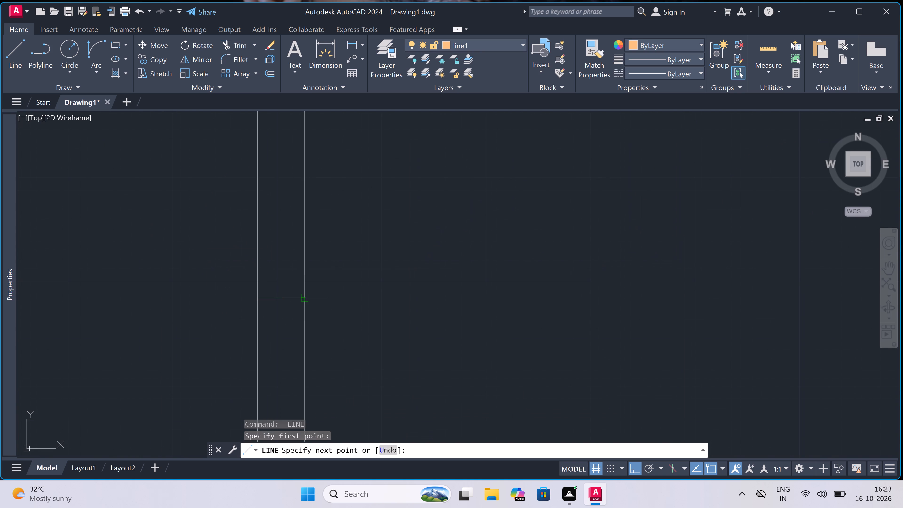
{"action": "left_click", "coordinate": [307, 304]}
{"action": "key", "text": "ctrl+z"}
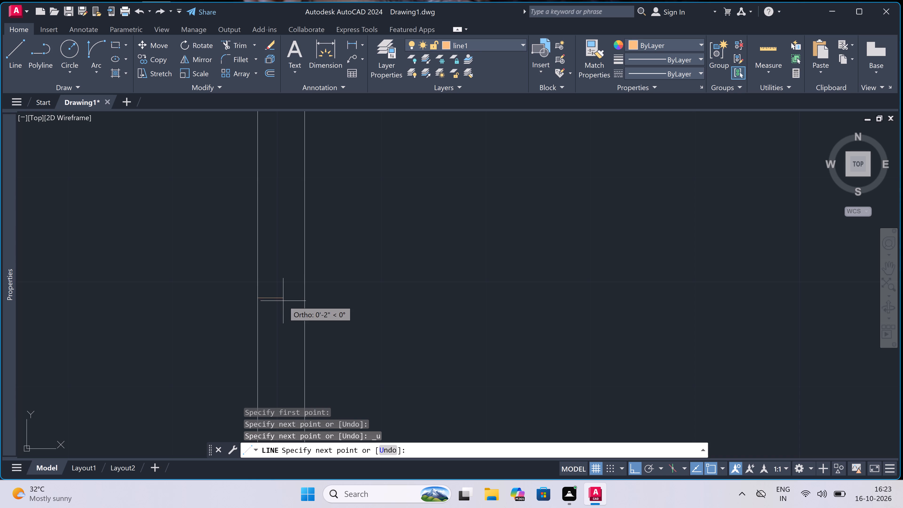
{"action": "left_click", "coordinate": [302, 298]}
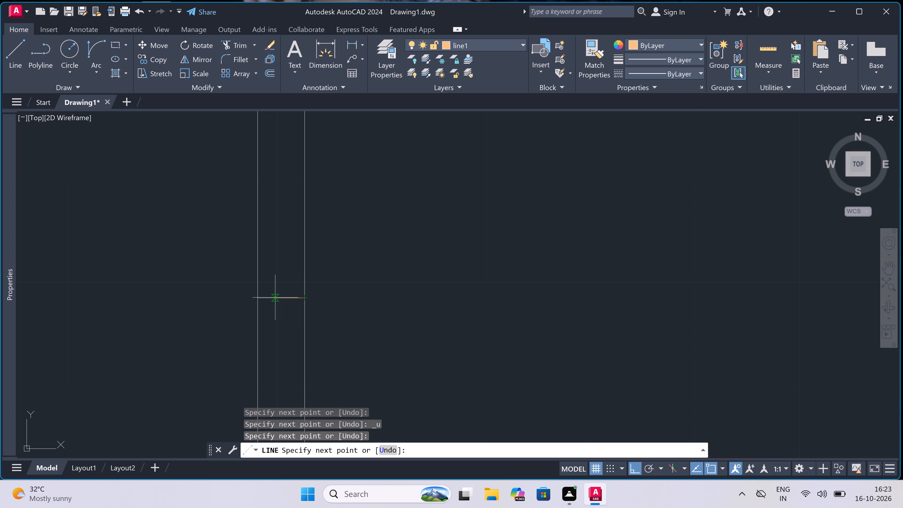
{"action": "left_click", "coordinate": [279, 299]}
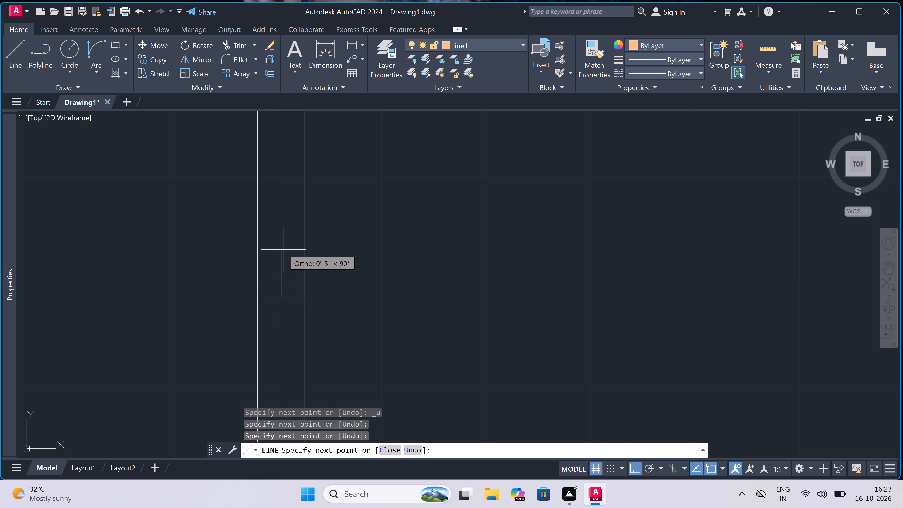
{"action": "type", "text": "2\""}
{"action": "key", "text": "space"}
{"action": "key", "text": "Escape"}
{"action": "scroll", "coordinate": [283, 250], "scroll_direction": "down", "scroll_amount": 3}
{"action": "scroll", "coordinate": [274, 223], "scroll_direction": "up", "scroll_amount": 1}
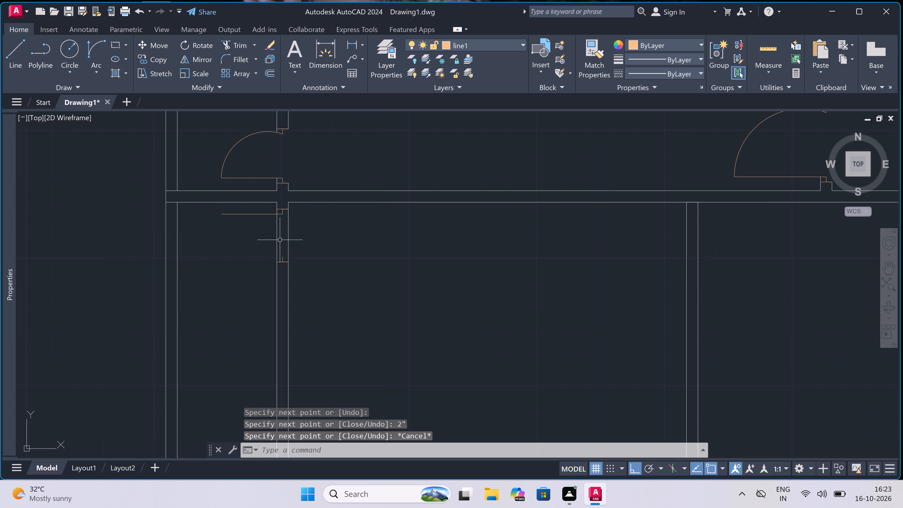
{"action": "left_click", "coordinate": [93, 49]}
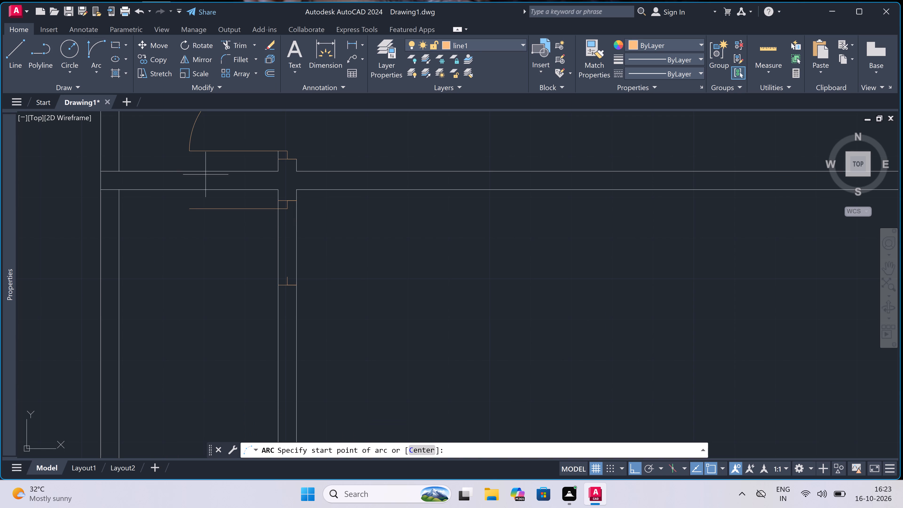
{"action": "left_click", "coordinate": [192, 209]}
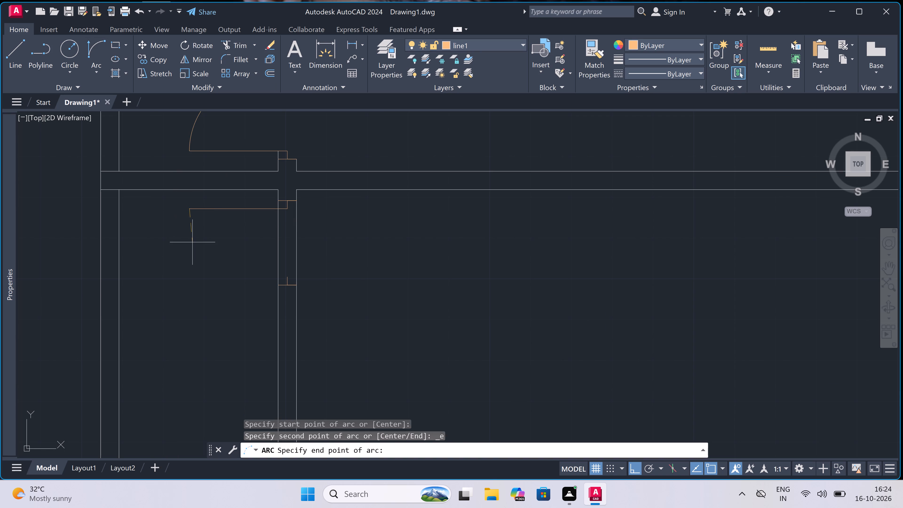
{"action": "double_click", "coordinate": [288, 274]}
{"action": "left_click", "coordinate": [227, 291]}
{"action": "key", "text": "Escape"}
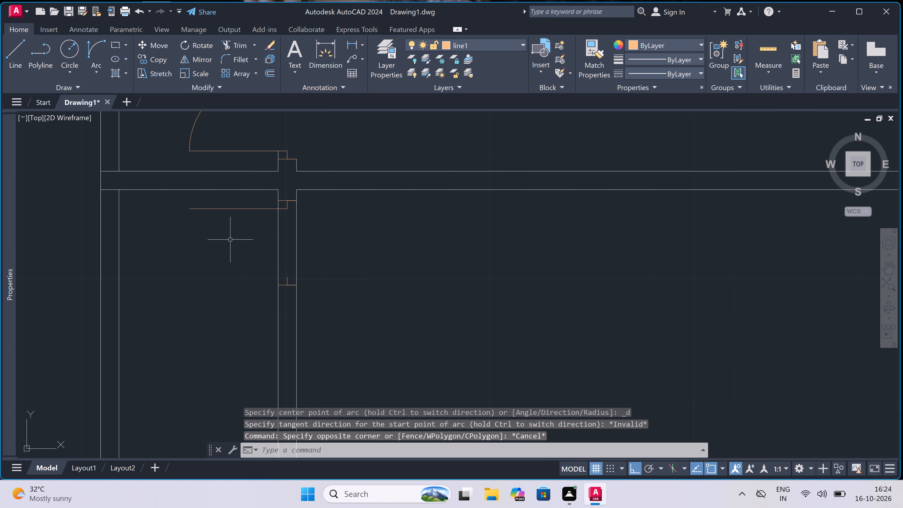
Draw a three-point swing arc from the 2' leaf's free end through the opposite stop's end, bulging downward and running past the wall.
{"action": "key", "text": "space"}
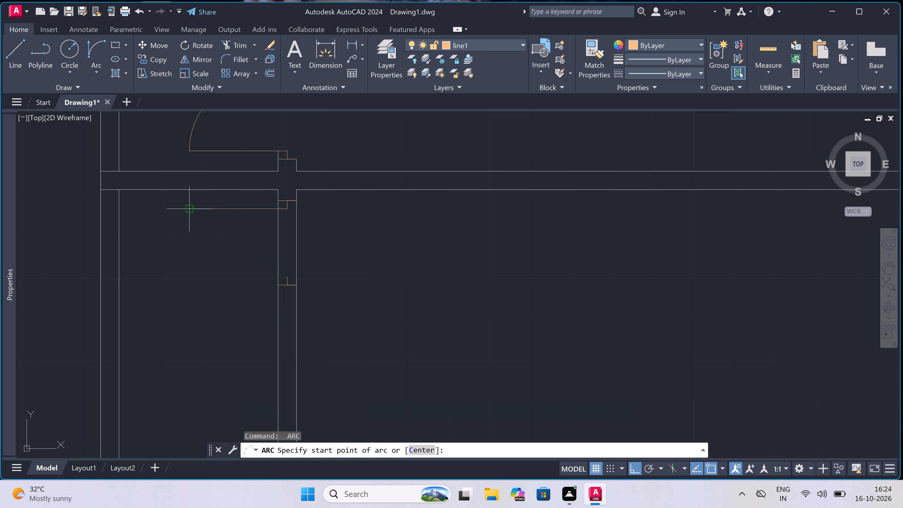
{"action": "left_click", "coordinate": [192, 207]}
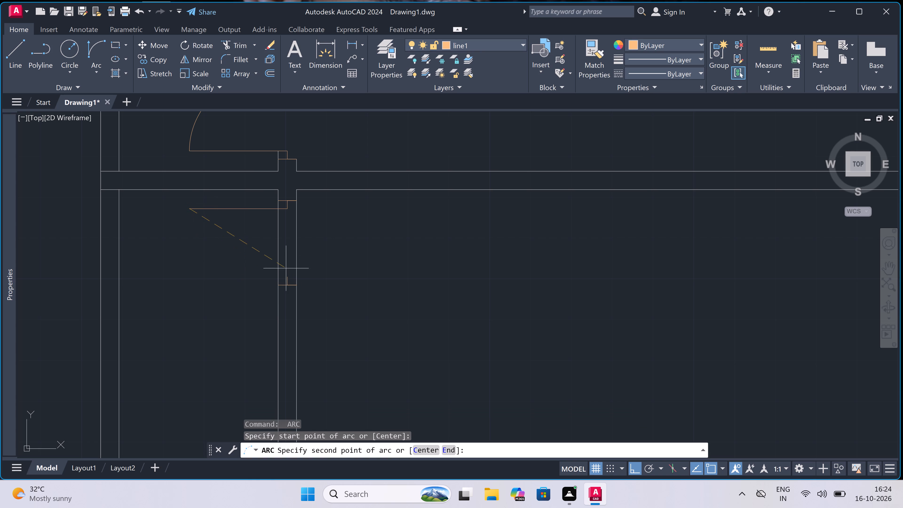
{"action": "left_click", "coordinate": [287, 276]}
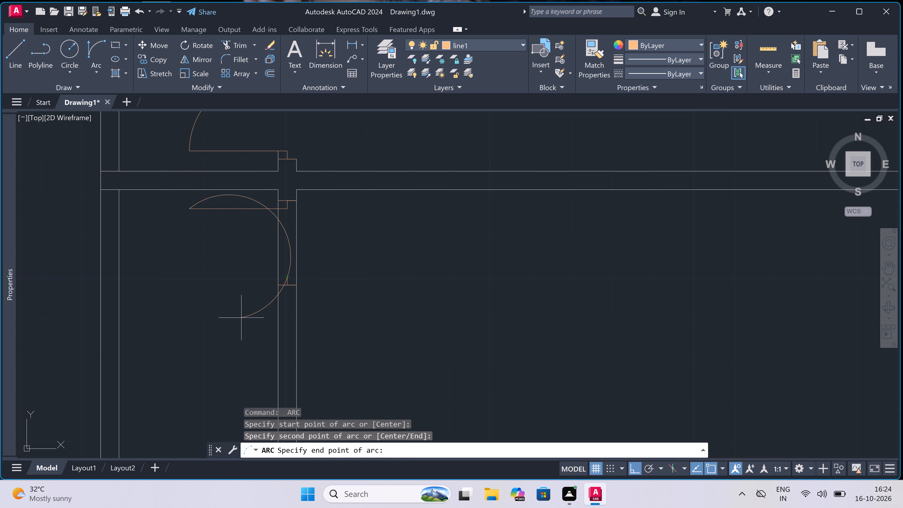
{"action": "double_click", "coordinate": [340, 240]}
{"action": "key", "text": "Escape"}
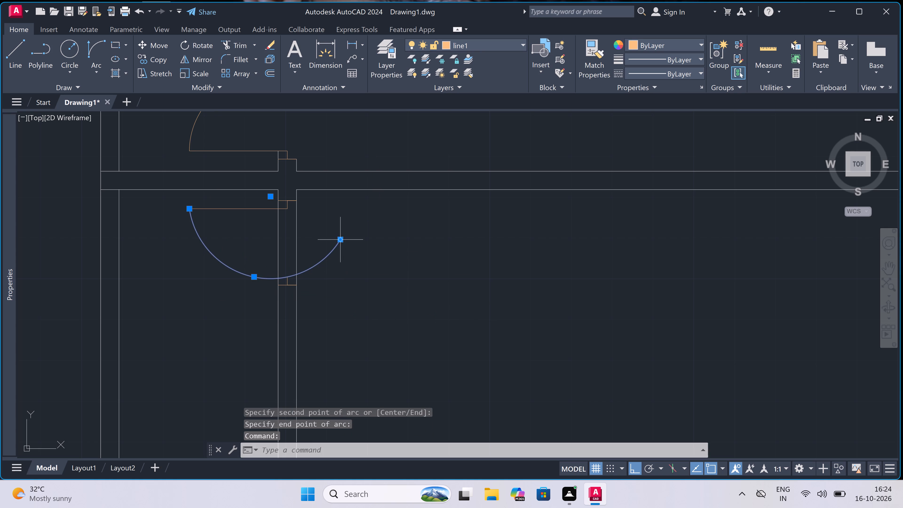
{"action": "key", "text": "Escape"}
{"action": "key", "text": "Escape"}
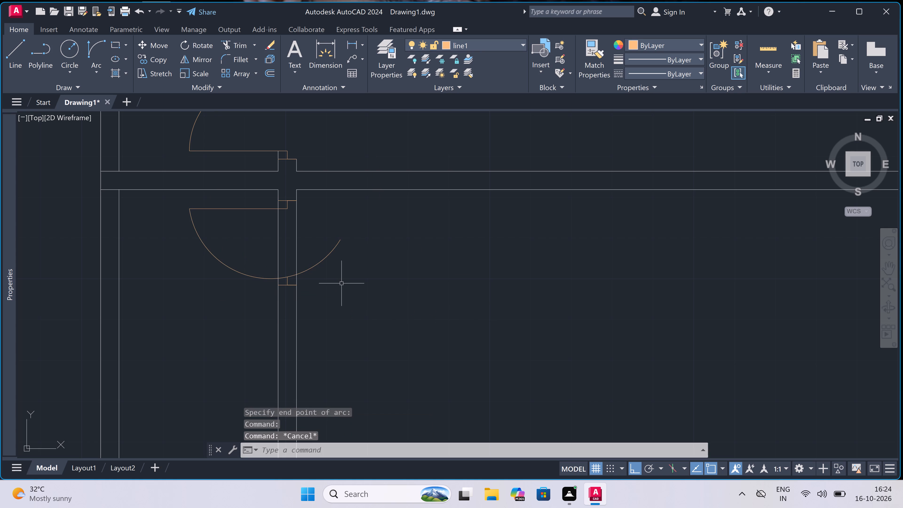
Trim both wall lines between the second-row narrow room's door jambs and the swing arc's excess beyond the lower stop.
{"action": "key", "text": "t"}
{"action": "key", "text": "r"}
{"action": "key", "text": "space"}
{"action": "double_click", "coordinate": [256, 237]}
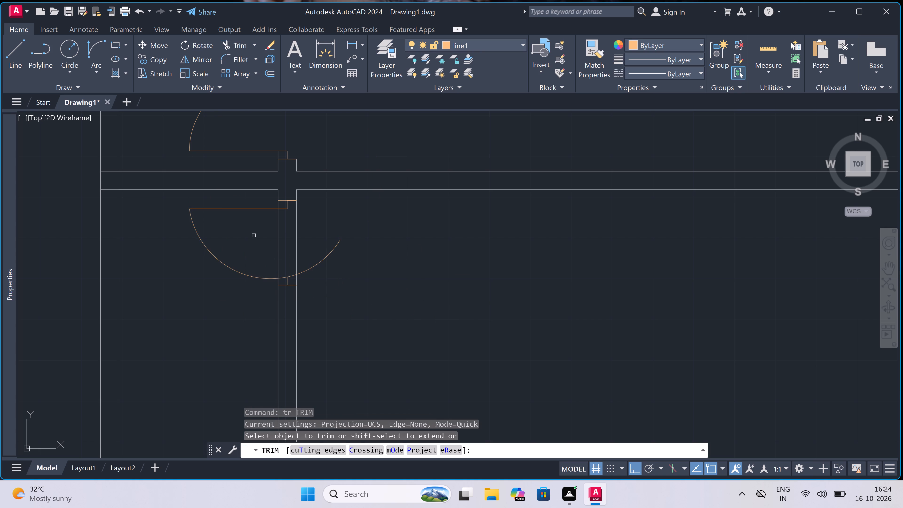
{"action": "left_click", "coordinate": [326, 278]}
{"action": "scroll", "coordinate": [297, 274], "scroll_direction": "up", "scroll_amount": 3}
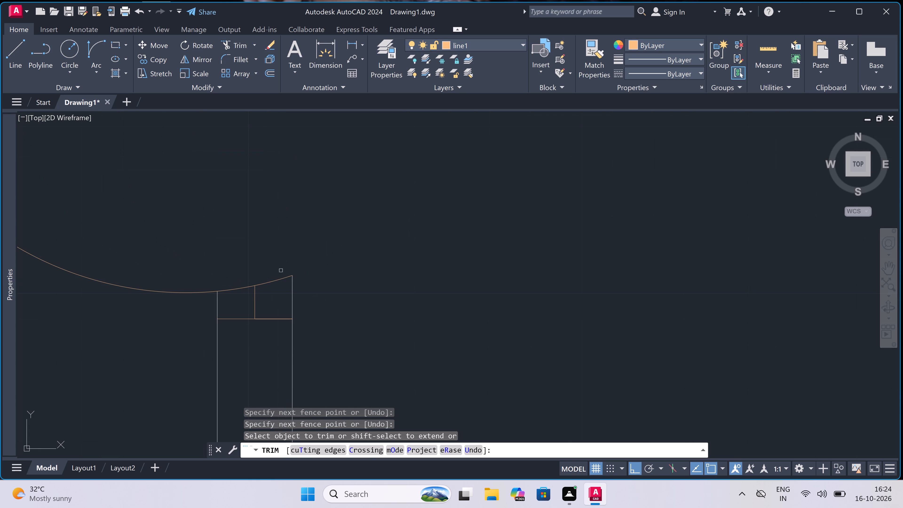
{"action": "left_click", "coordinate": [269, 269]}
{"action": "left_click", "coordinate": [305, 309]}
{"action": "scroll", "coordinate": [312, 264], "scroll_direction": "down", "scroll_amount": 4}
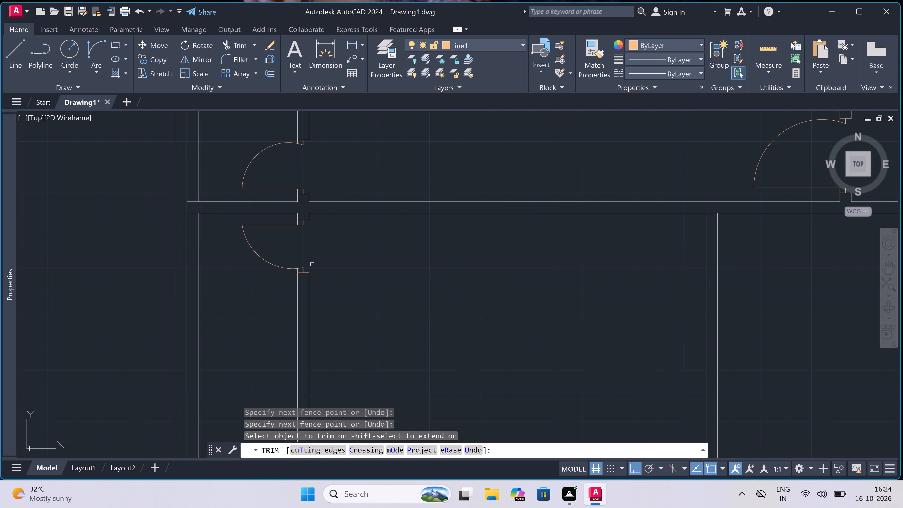
{"action": "key", "text": "Escape"}
Draw a jamb across the second-row middle room's right wall near its top corner, with a 2" stop downward from its midpoint and a 3' leaf leftward.
{"action": "scroll", "coordinate": [312, 264], "scroll_direction": "down", "scroll_amount": 4}
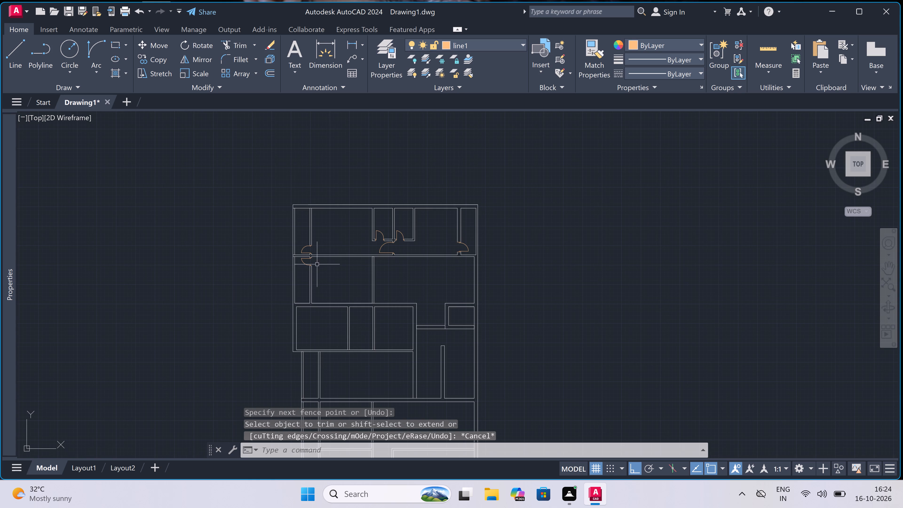
{"action": "scroll", "coordinate": [368, 262], "scroll_direction": "up", "scroll_amount": 3}
{"action": "scroll", "coordinate": [419, 224], "scroll_direction": "up", "scroll_amount": 3}
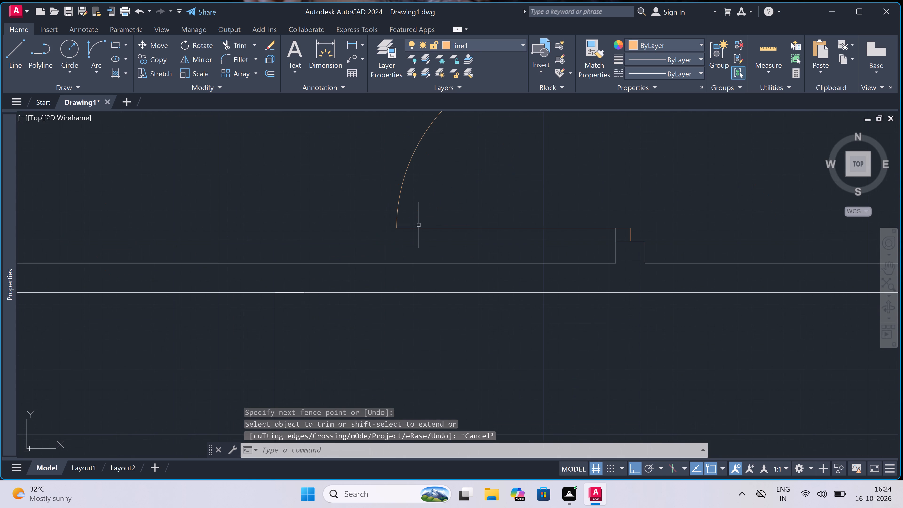
{"action": "key", "text": "l"}
{"action": "key", "text": "space"}
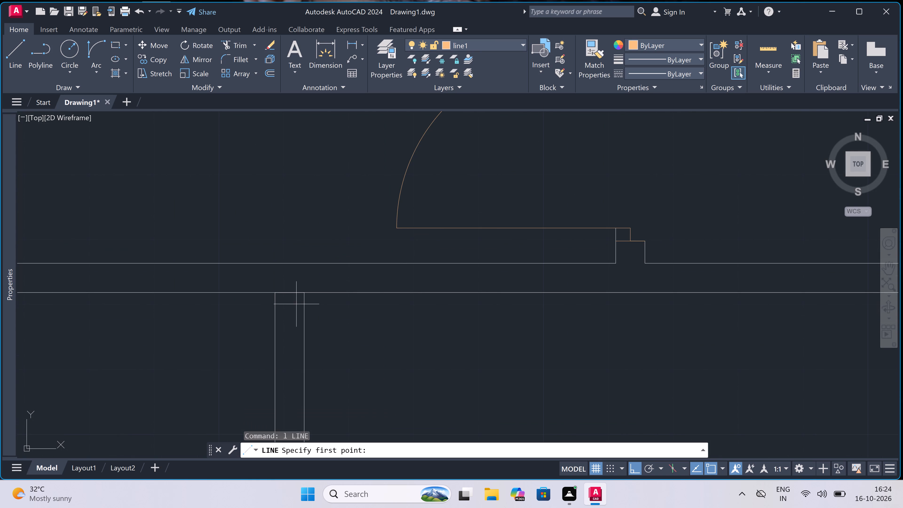
{"action": "double_click", "coordinate": [280, 318]}
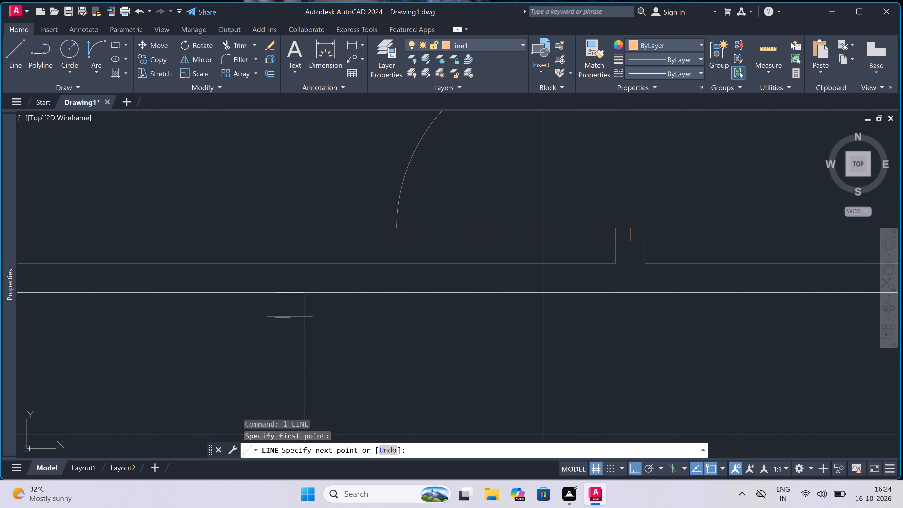
{"action": "left_click", "coordinate": [305, 315]}
{"action": "left_click", "coordinate": [289, 316]}
{"action": "scroll", "coordinate": [289, 316], "scroll_direction": "down", "scroll_amount": 3}
{"action": "scroll", "coordinate": [288, 320], "scroll_direction": "up", "scroll_amount": 4}
{"action": "type", "text": "2\""}
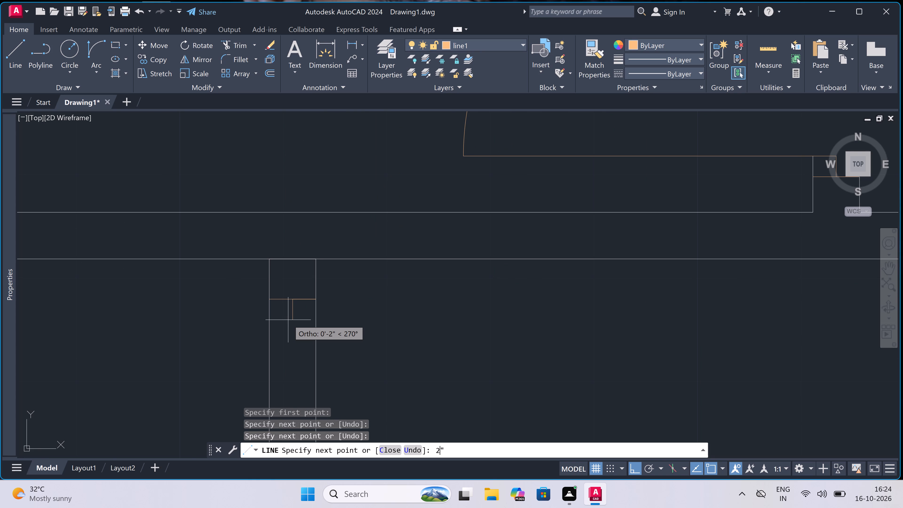
{"action": "key", "text": "space"}
{"action": "type", "text": "3'"}
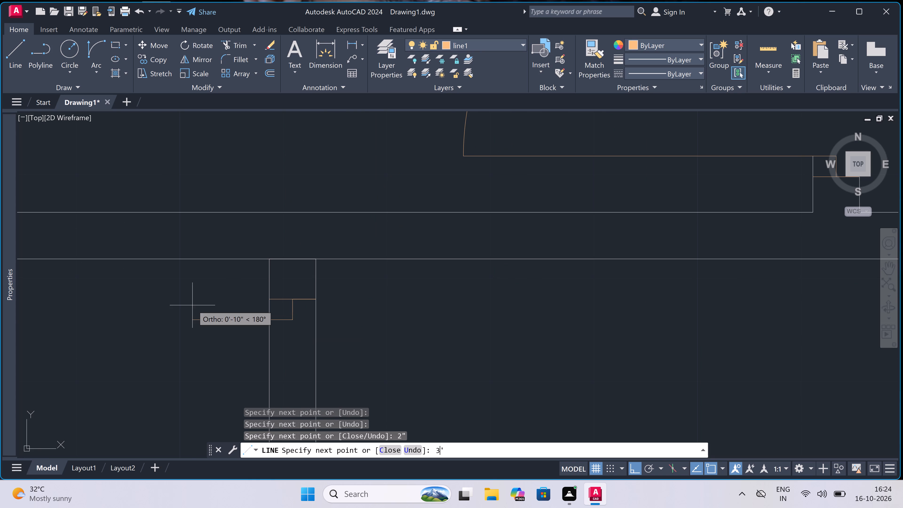
{"action": "key", "text": "space"}
{"action": "key", "text": "Escape"}
Finish the 3' door leaf leftward from the upper stop's end on the second-row middle room's right wall.
{"action": "key", "text": "space"}
{"action": "scroll", "coordinate": [335, 202], "scroll_direction": "down", "scroll_amount": 3}
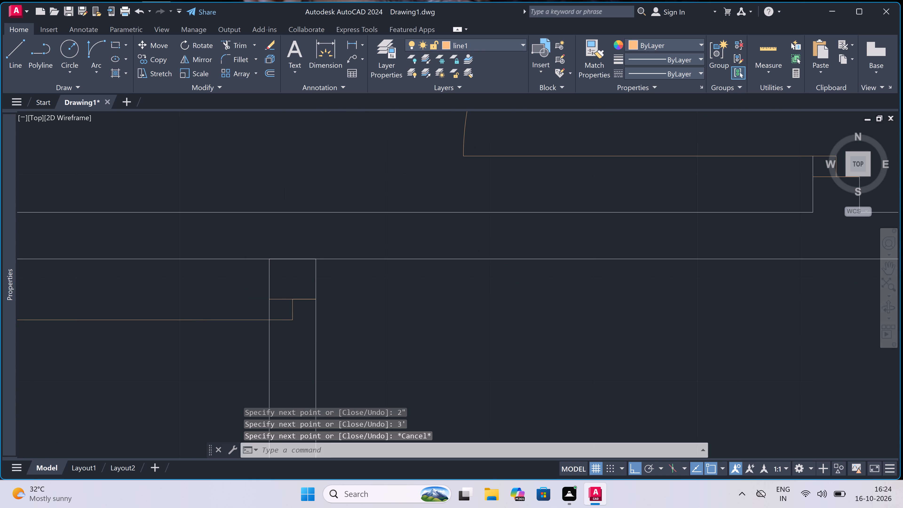
Draw the opposite jamb across the same wall below the leaf, with a 2" stop upward from its midpoint.
{"action": "scroll", "coordinate": [335, 202], "scroll_direction": "down", "scroll_amount": 2}
{"action": "scroll", "coordinate": [317, 232], "scroll_direction": "up", "scroll_amount": 3}
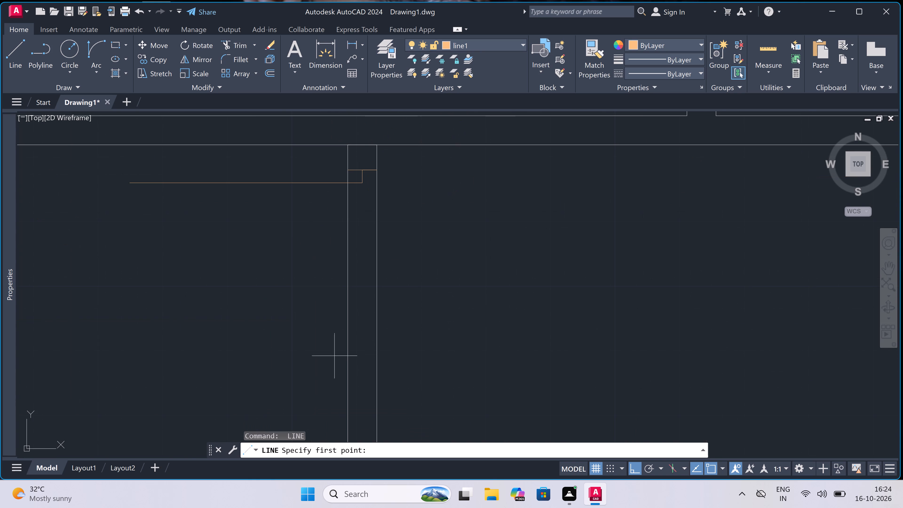
{"action": "double_click", "coordinate": [346, 368]}
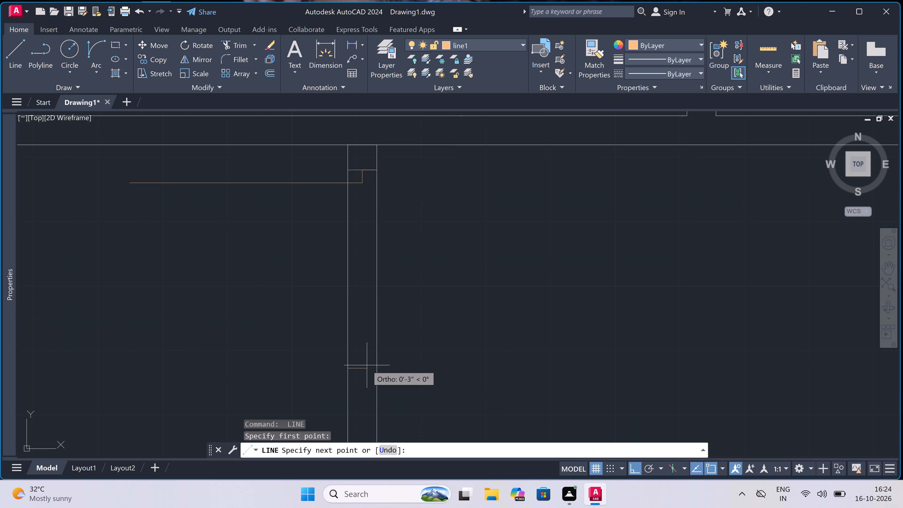
{"action": "left_click", "coordinate": [376, 370]}
{"action": "left_click", "coordinate": [363, 371]}
{"action": "type", "text": "2\""}
{"action": "key", "text": "space"}
{"action": "key", "text": "Escape"}
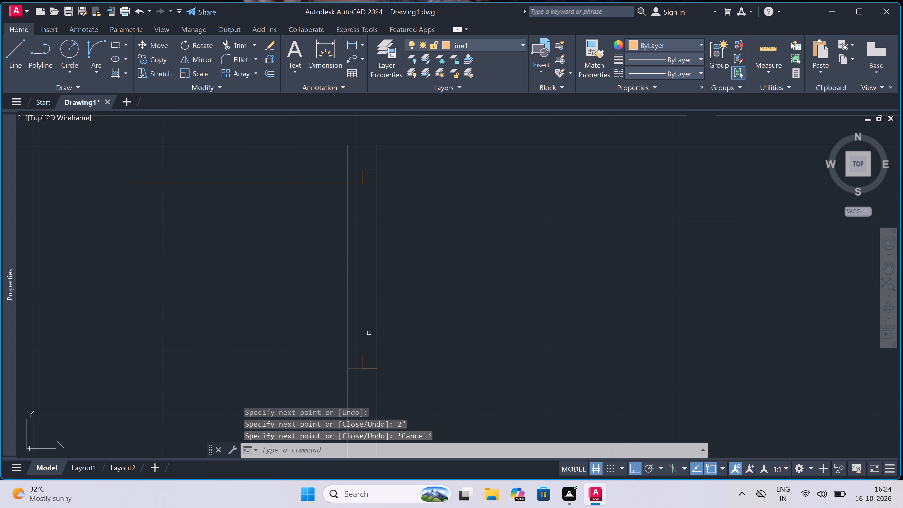
Draw a start-end-direction swing arc from the 3' leaf's free end to the lower stop's end, tangent downward at its start.
{"action": "left_click", "coordinate": [97, 45]}
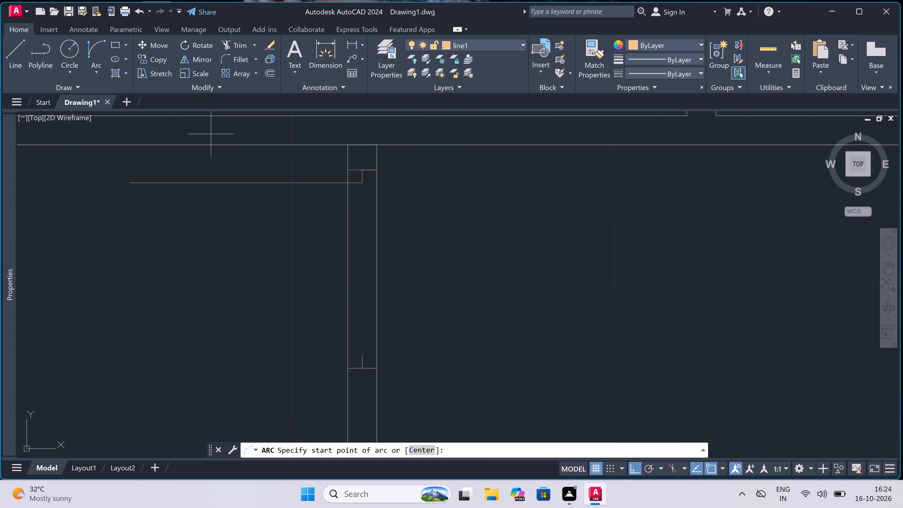
{"action": "left_click", "coordinate": [129, 186]}
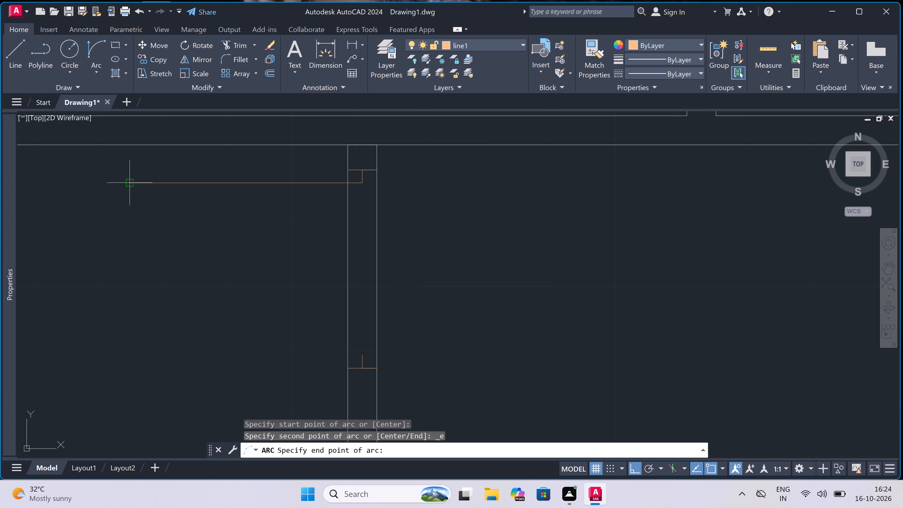
{"action": "left_click", "coordinate": [365, 357]}
{"action": "left_click", "coordinate": [246, 380]}
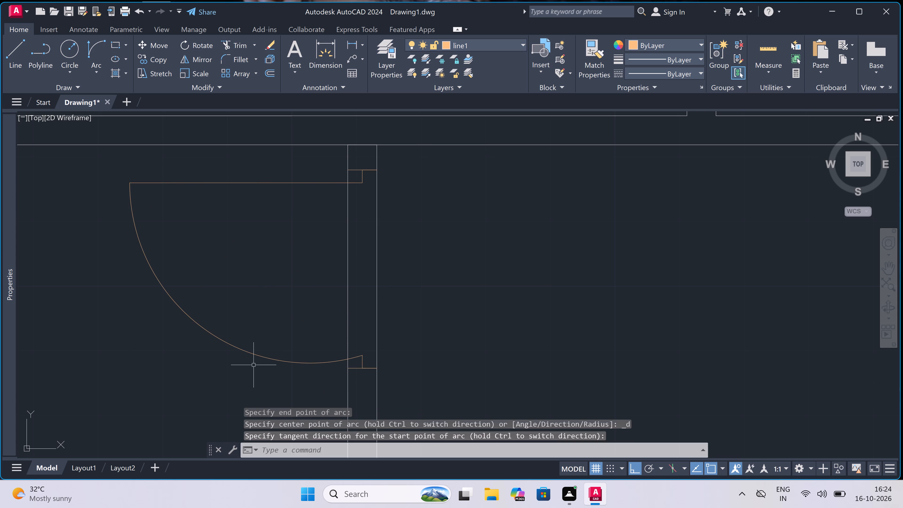
Trim both wall lines between the second-row middle room's door jambs and the horizontal line closing off the top of that wall.
{"action": "type", "text": "tr"}
{"action": "key", "text": "space"}
{"action": "left_click", "coordinate": [321, 266]}
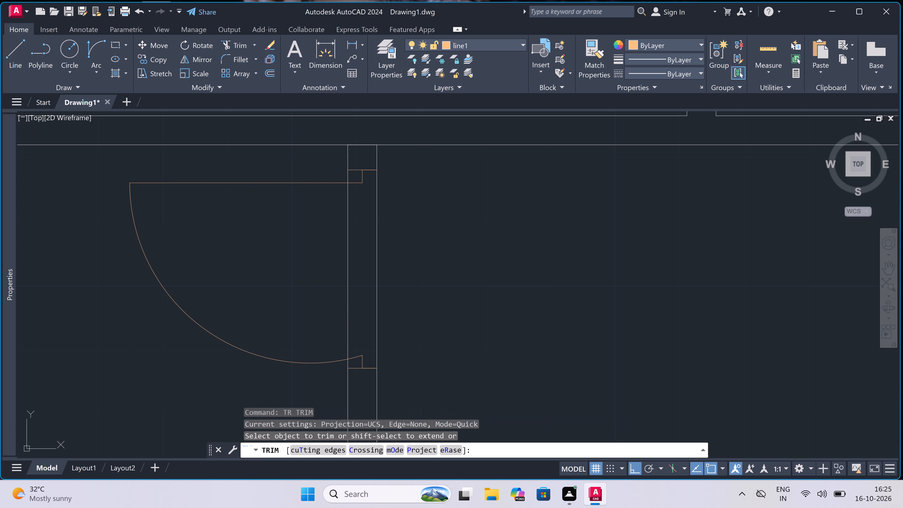
{"action": "double_click", "coordinate": [411, 265]}
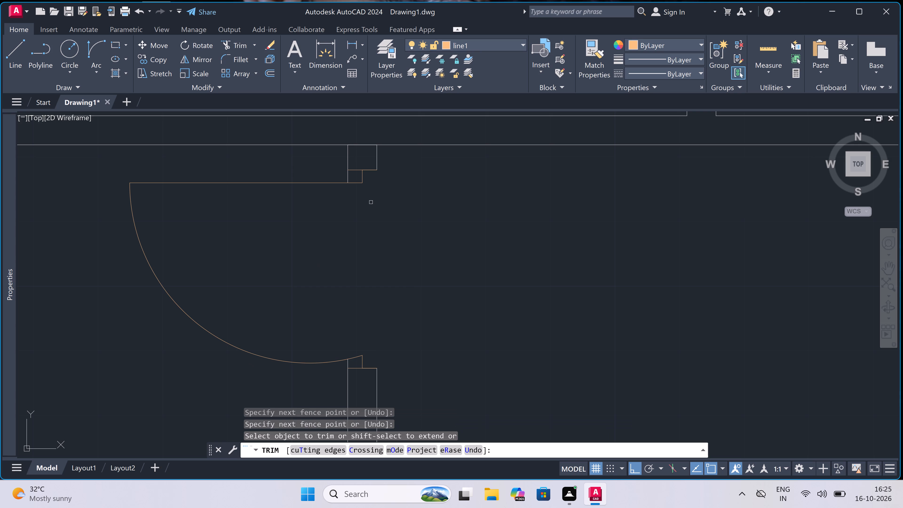
{"action": "left_click", "coordinate": [364, 151]}
{"action": "double_click", "coordinate": [364, 137]}
{"action": "scroll", "coordinate": [364, 137], "scroll_direction": "down", "scroll_amount": 4}
{"action": "key", "text": "Escape"}
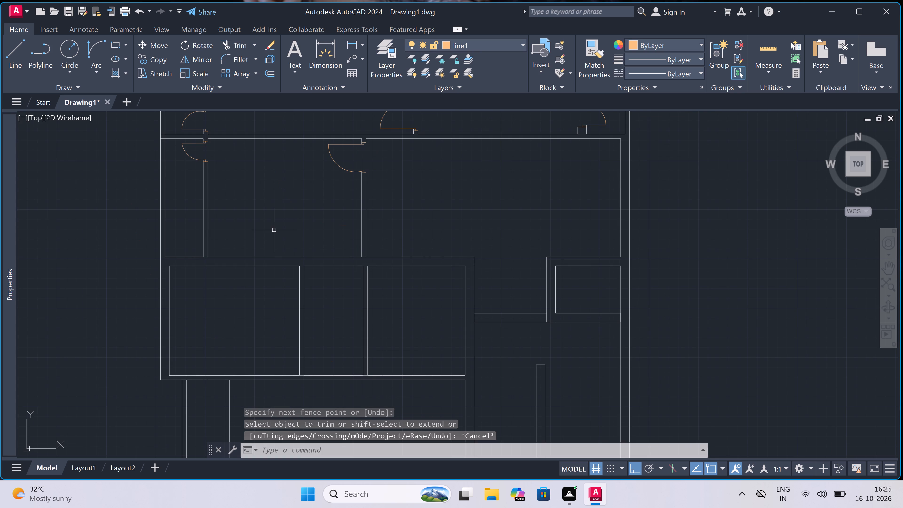
Extend the right line of the wall stub below the top row's central door down to the horizontal wall's lower line.
{"action": "scroll", "coordinate": [273, 235], "scroll_direction": "down", "scroll_amount": 4}
{"action": "scroll", "coordinate": [305, 235], "scroll_direction": "up", "scroll_amount": 3}
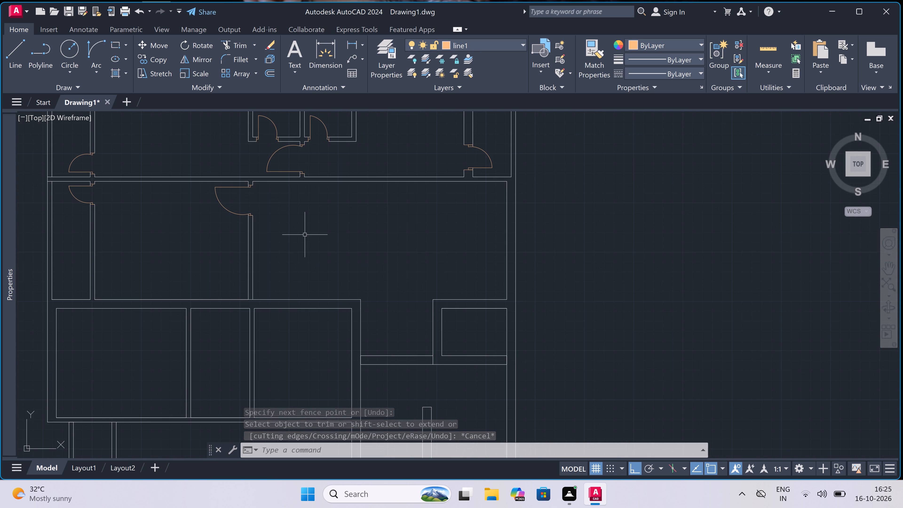
{"action": "scroll", "coordinate": [303, 235], "scroll_direction": "down", "scroll_amount": 2}
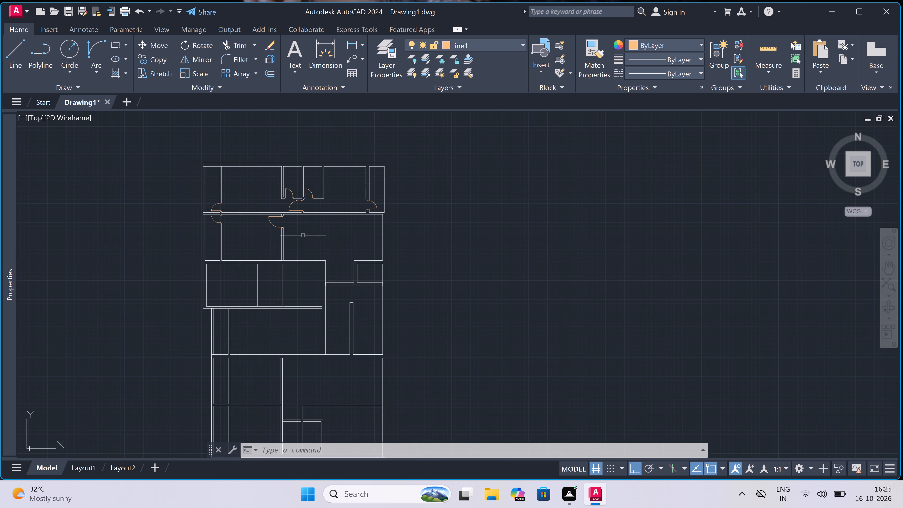
{"action": "scroll", "coordinate": [305, 208], "scroll_direction": "up", "scroll_amount": 6}
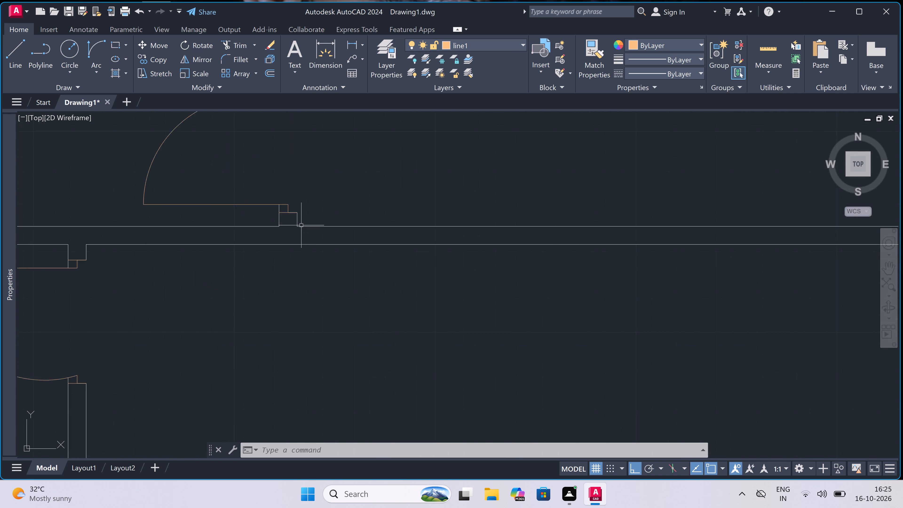
{"action": "type", "text": "ex"}
{"action": "key", "text": "space"}
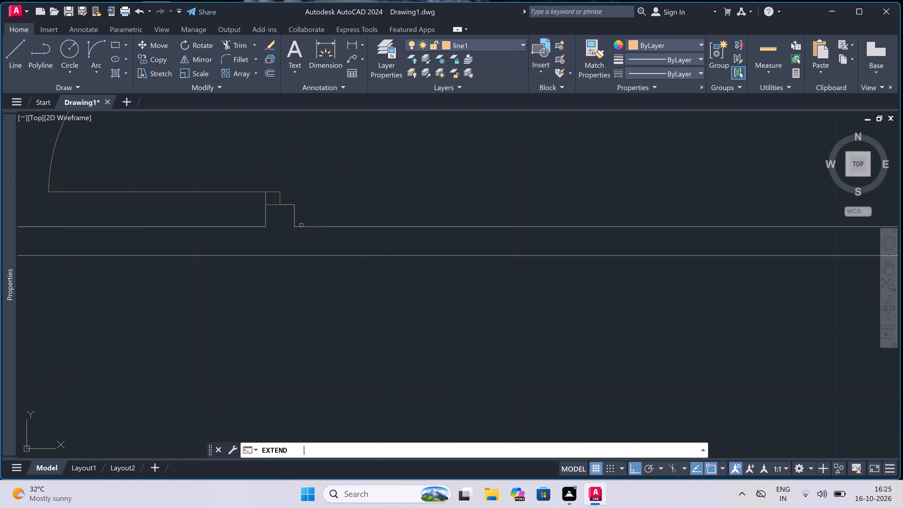
{"action": "left_click", "coordinate": [295, 218]}
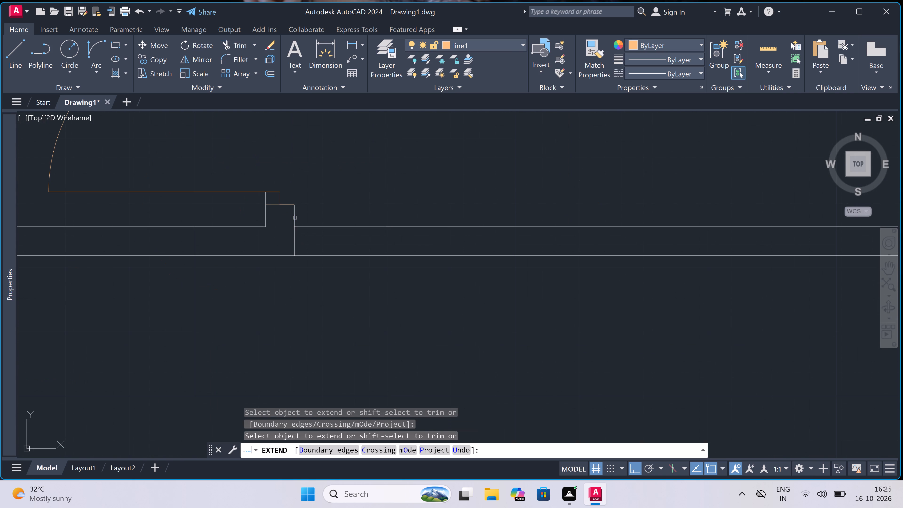
{"action": "scroll", "coordinate": [295, 218], "scroll_direction": "down", "scroll_amount": 4}
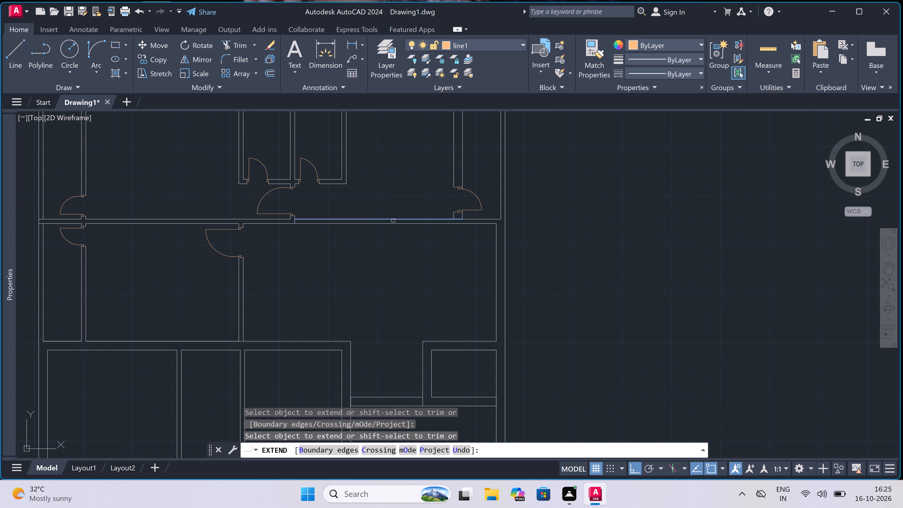
{"action": "scroll", "coordinate": [393, 220], "scroll_direction": "down", "scroll_amount": 1}
{"action": "scroll", "coordinate": [370, 210], "scroll_direction": "up", "scroll_amount": 3}
{"action": "key", "text": "Escape"}
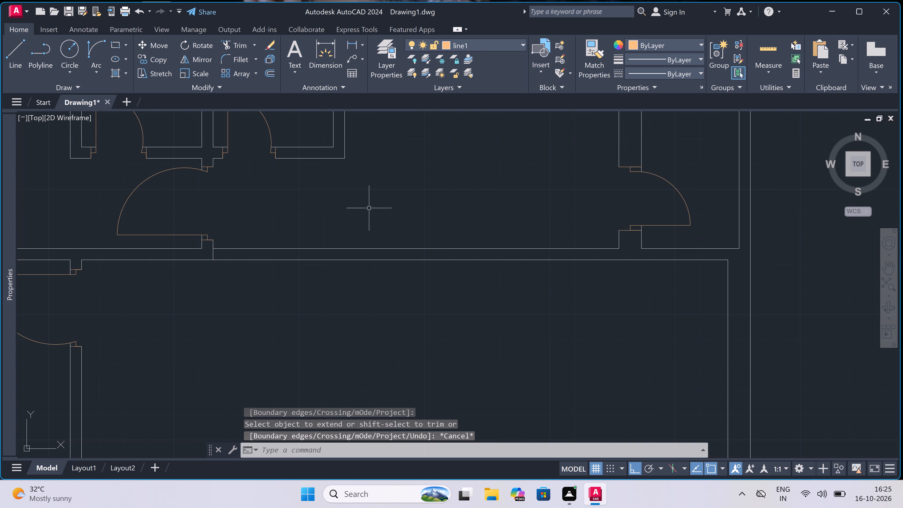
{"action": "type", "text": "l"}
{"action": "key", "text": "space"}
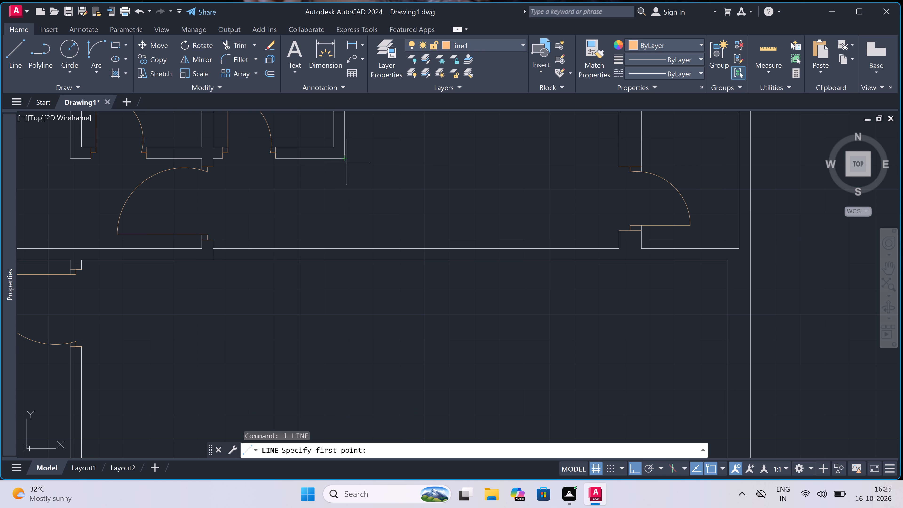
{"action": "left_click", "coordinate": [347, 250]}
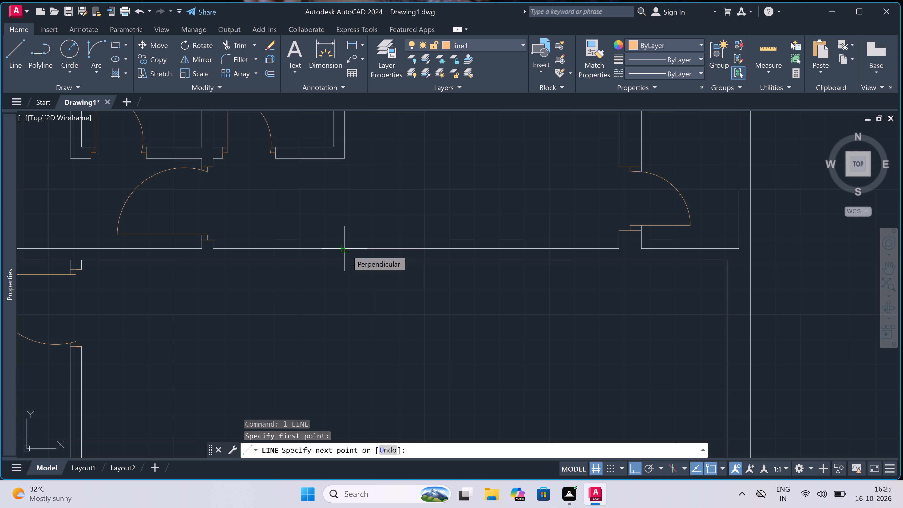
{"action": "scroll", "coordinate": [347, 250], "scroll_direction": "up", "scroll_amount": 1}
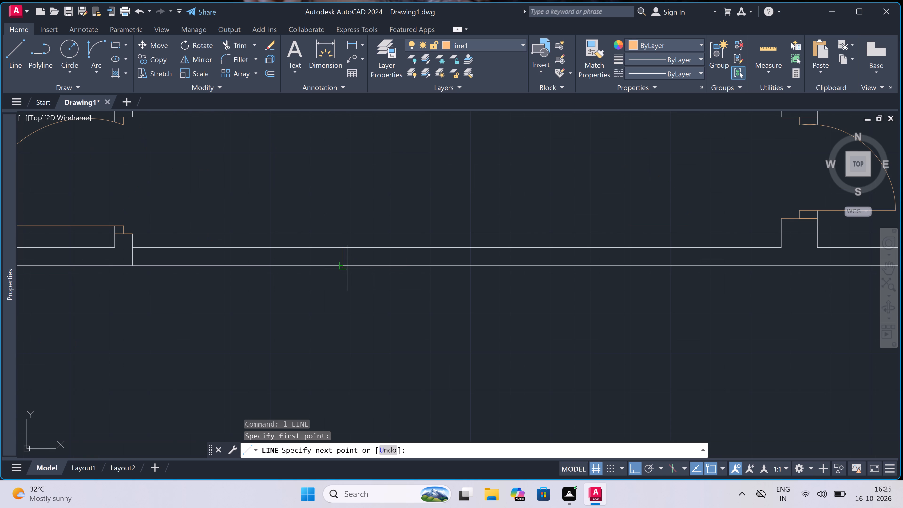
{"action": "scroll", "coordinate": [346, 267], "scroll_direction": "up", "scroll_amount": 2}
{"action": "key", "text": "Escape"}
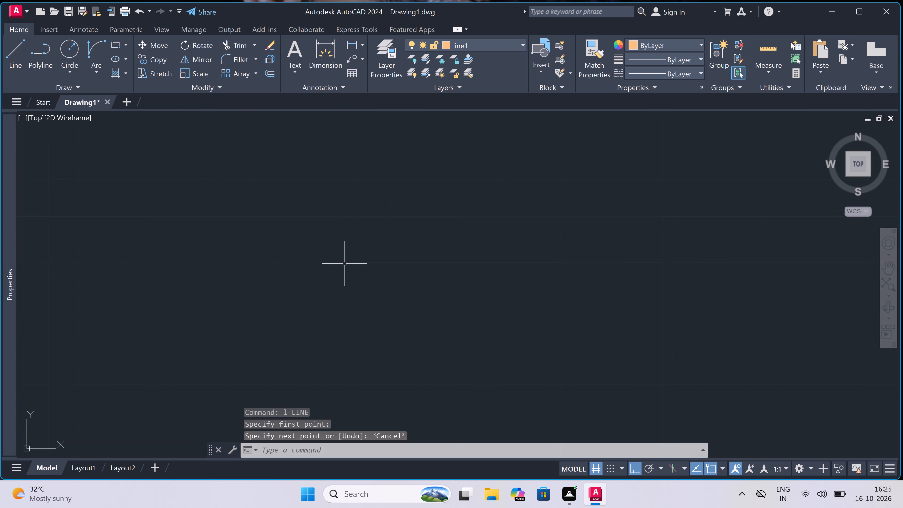
On layer 0, draw a line across the horizontal wall, aligned with the right outer wall line of the small room above.
{"action": "left_click", "coordinate": [492, 46]}
{"action": "double_click", "coordinate": [479, 61]}
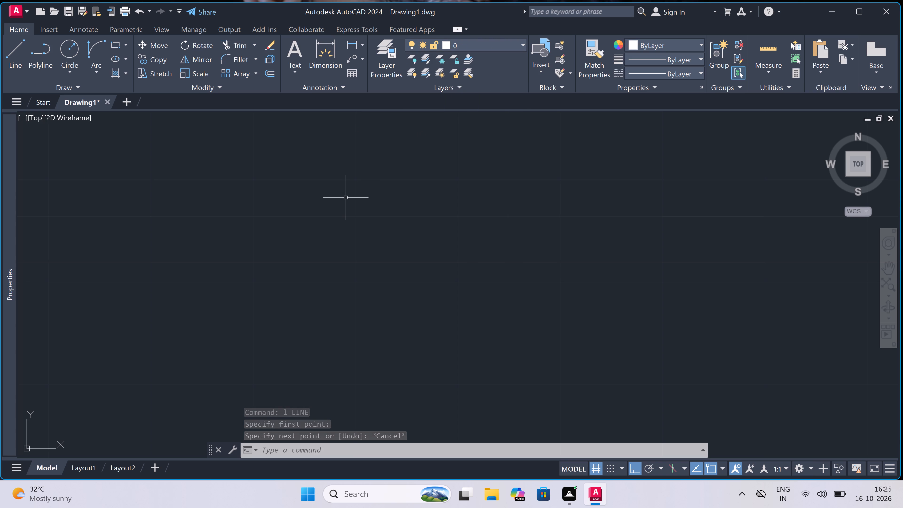
{"action": "key", "text": "space"}
{"action": "scroll", "coordinate": [345, 198], "scroll_direction": "down", "scroll_amount": 4}
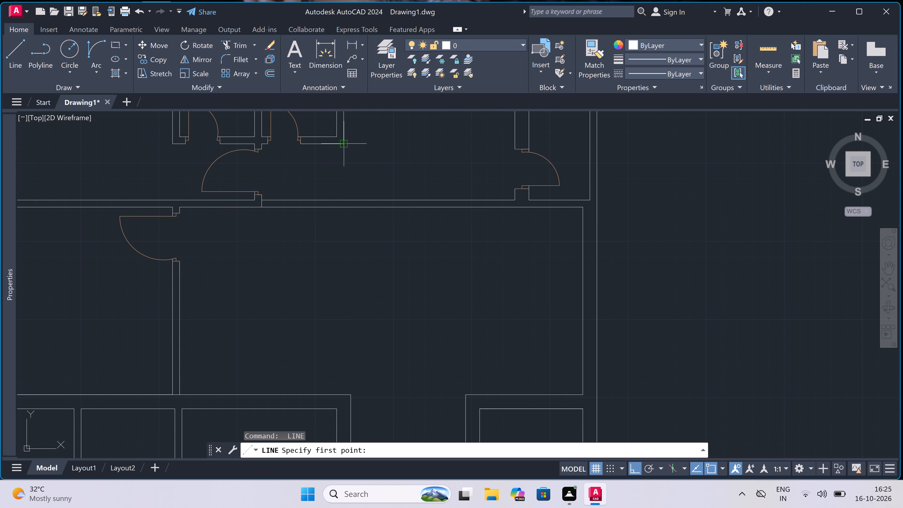
{"action": "left_click", "coordinate": [345, 198]}
{"action": "scroll", "coordinate": [345, 198], "scroll_direction": "up", "scroll_amount": 3}
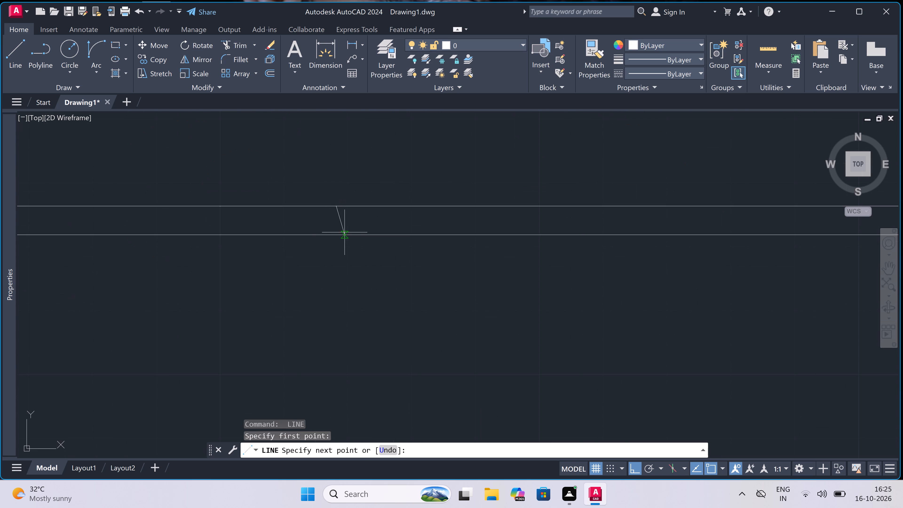
{"action": "left_click", "coordinate": [339, 236]}
{"action": "key", "text": "Escape"}
Trim both horizontal wall lines between the extended stub line and the new cross line to open the passage.
{"action": "type", "text": "tr"}
{"action": "key", "text": "space"}
{"action": "scroll", "coordinate": [339, 236], "scroll_direction": "down", "scroll_amount": 2}
{"action": "left_click", "coordinate": [318, 216]}
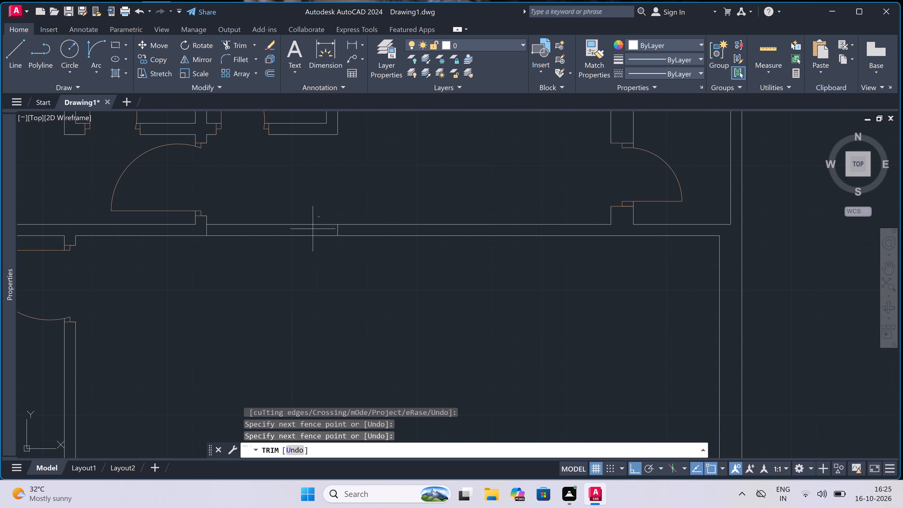
{"action": "left_click", "coordinate": [301, 256]}
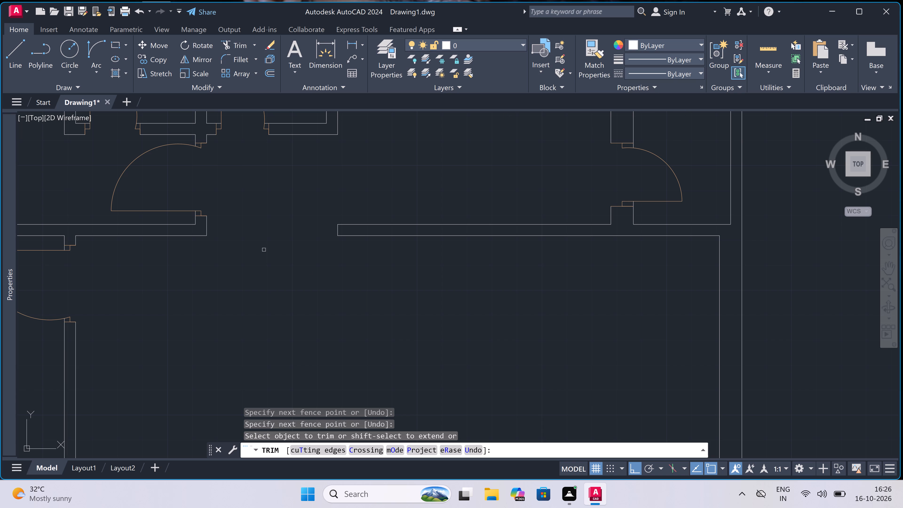
{"action": "key", "text": "Escape"}
Make line1 the current layer for the door in the short horizontal wall beside the third-row rooms.
{"action": "scroll", "coordinate": [401, 216], "scroll_direction": "down", "scroll_amount": 3}
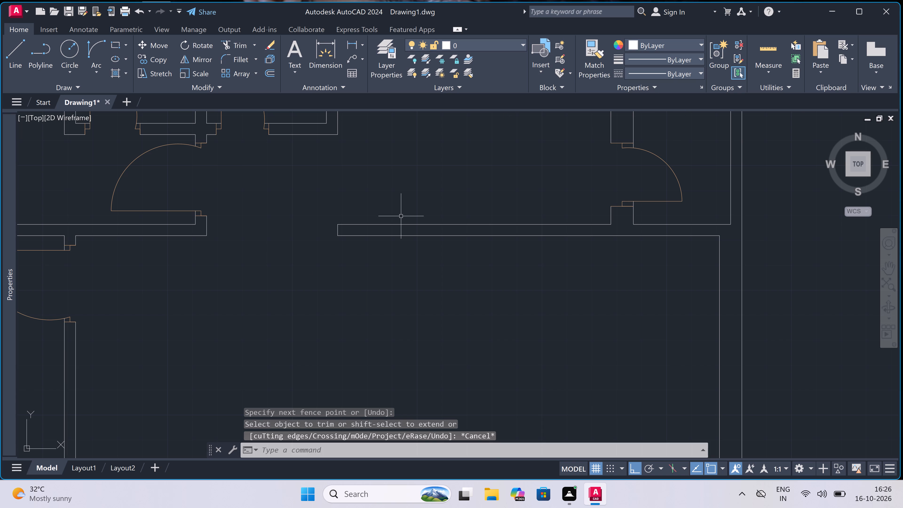
{"action": "scroll", "coordinate": [400, 219], "scroll_direction": "up", "scroll_amount": 1}
{"action": "scroll", "coordinate": [400, 219], "scroll_direction": "down", "scroll_amount": 2}
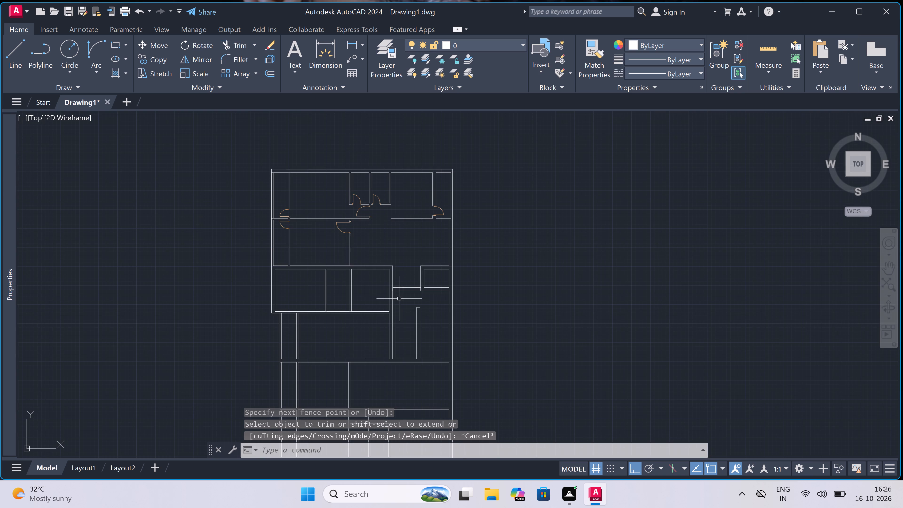
{"action": "scroll", "coordinate": [409, 274], "scroll_direction": "up", "scroll_amount": 3}
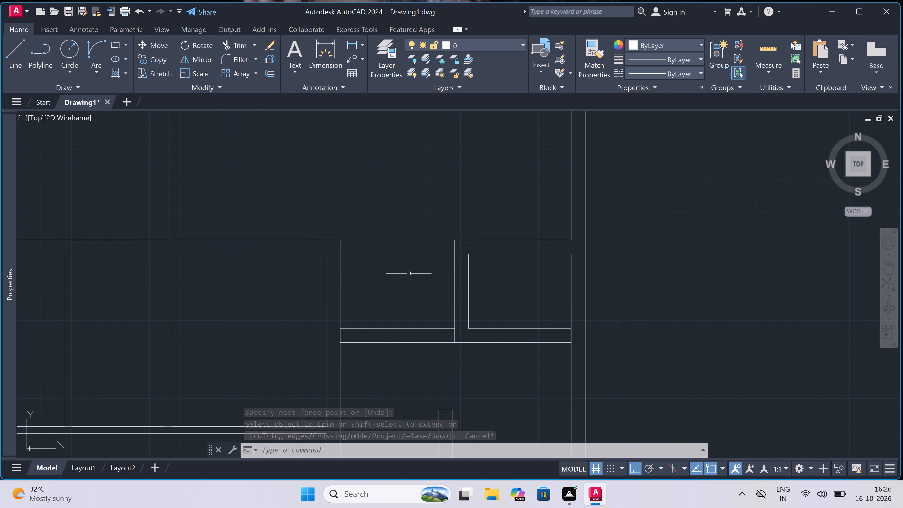
{"action": "type", "text": "l"}
{"action": "key", "text": "space"}
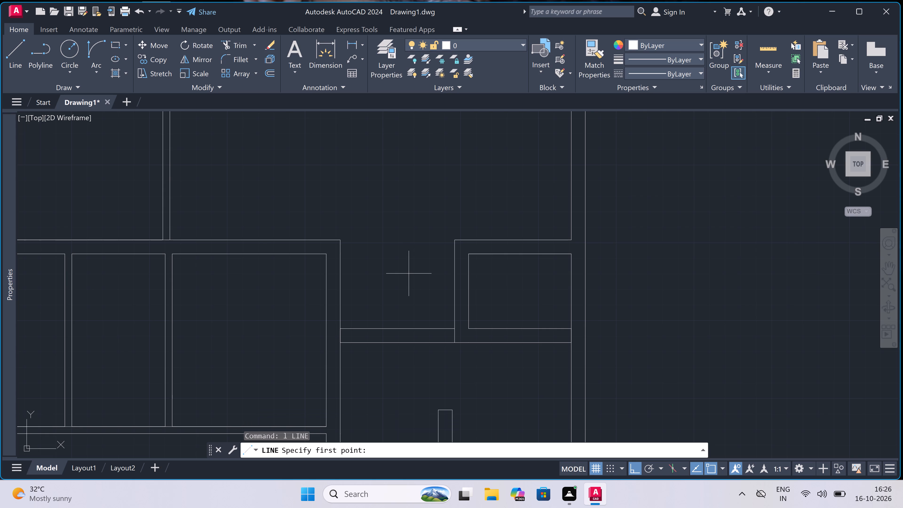
{"action": "left_click", "coordinate": [479, 45]}
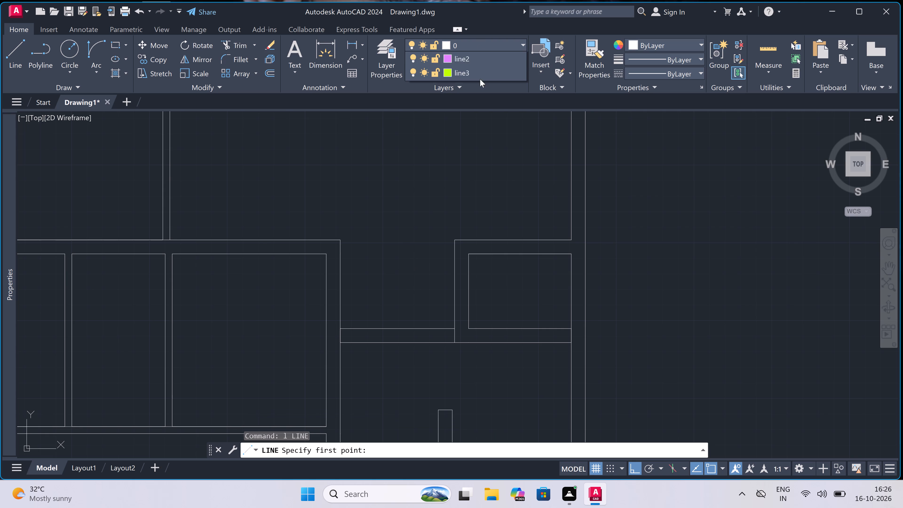
{"action": "left_click", "coordinate": [483, 70]}
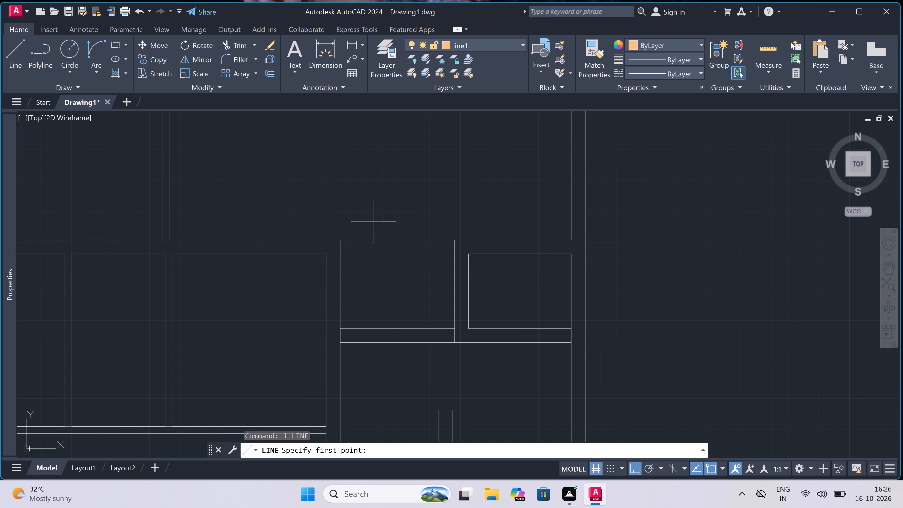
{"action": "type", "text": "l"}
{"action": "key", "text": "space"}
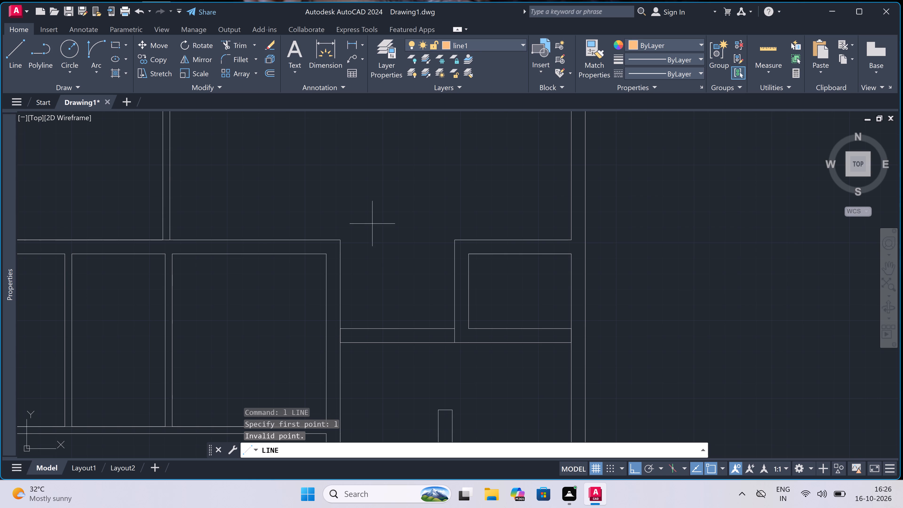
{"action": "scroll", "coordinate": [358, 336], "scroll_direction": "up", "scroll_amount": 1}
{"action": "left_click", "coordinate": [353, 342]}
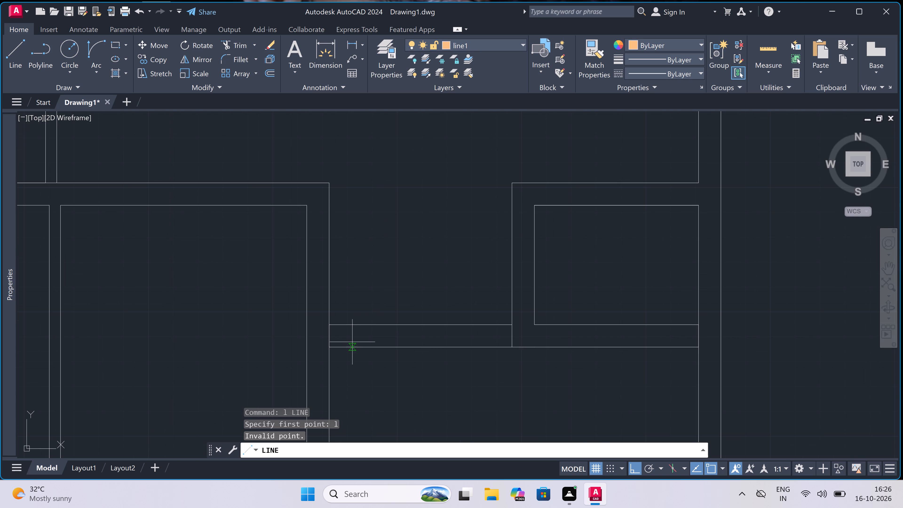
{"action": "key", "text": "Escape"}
Draw the left door jamb across the short horizontal wall, adding a 2" stop at its midpoint and a 3' leaf going up.
{"action": "scroll", "coordinate": [349, 330], "scroll_direction": "up", "scroll_amount": 2}
{"action": "key", "text": "space"}
{"action": "left_click", "coordinate": [343, 315]}
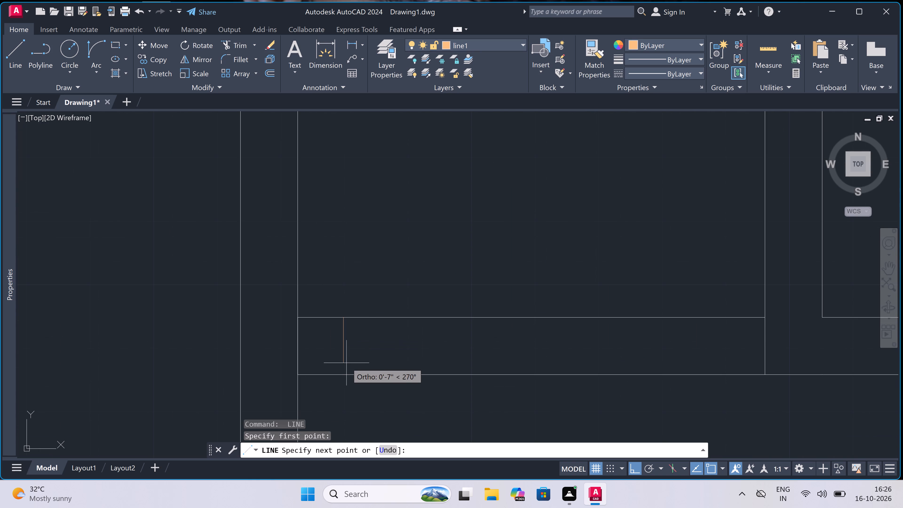
{"action": "left_click", "coordinate": [342, 377]}
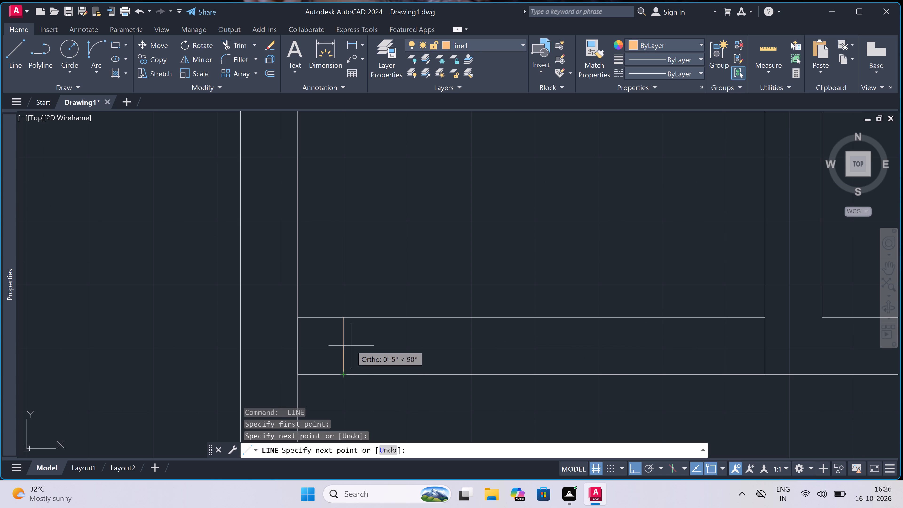
{"action": "triple_click", "coordinate": [344, 348]}
{"action": "type", "text": "2\""}
{"action": "key", "text": "space"}
{"action": "scroll", "coordinate": [444, 345], "scroll_direction": "down", "scroll_amount": 1}
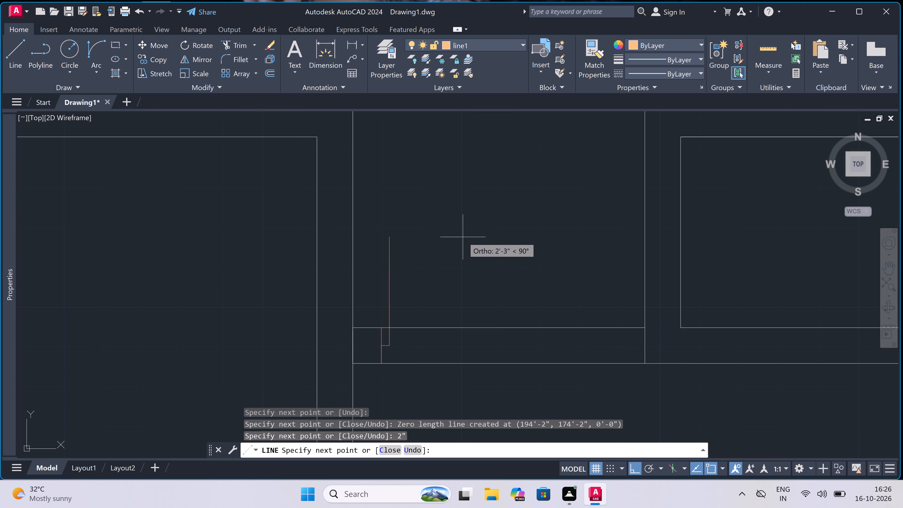
{"action": "type", "text": "3'"}
{"action": "key", "text": "space"}
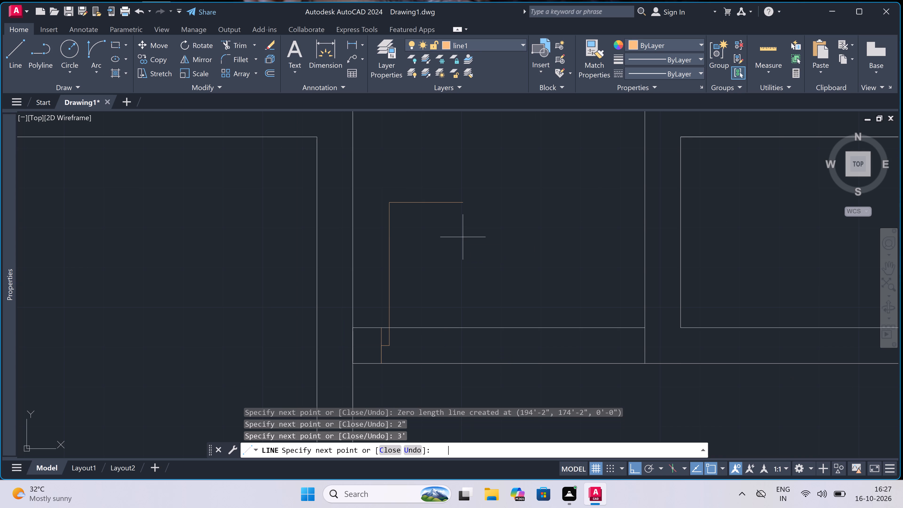
{"action": "key", "text": "Escape"}
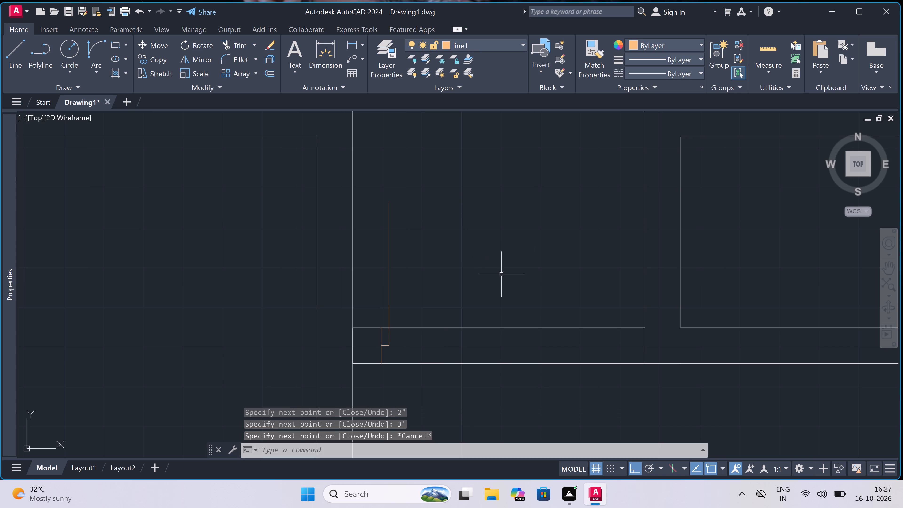
Draw the opposite jamb line across the same wall, with a 2" stop at its midpoint pointing back into the opening.
{"action": "key", "text": "space"}
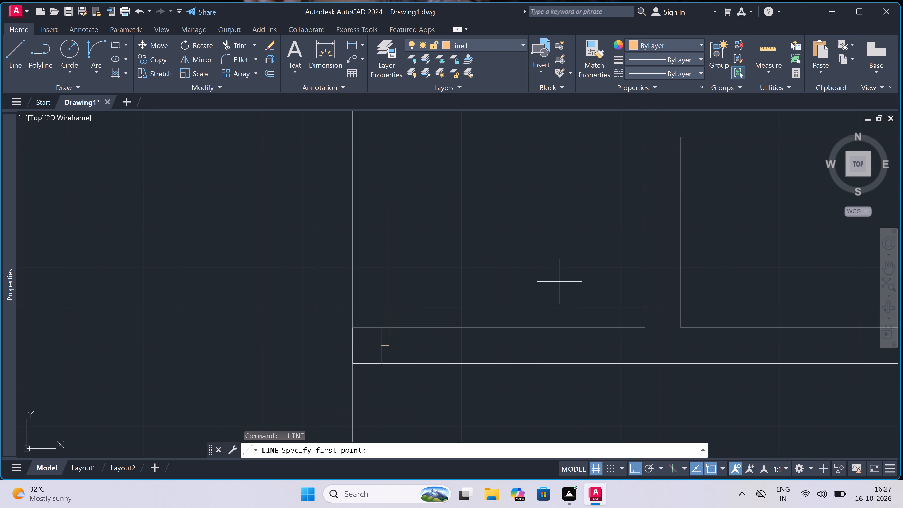
{"action": "left_click", "coordinate": [524, 325]}
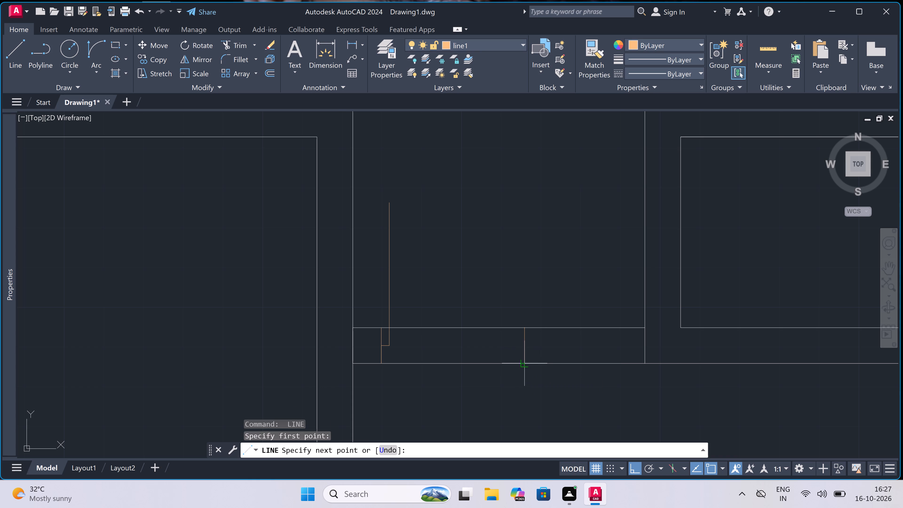
{"action": "left_click", "coordinate": [524, 362]}
{"action": "left_click", "coordinate": [523, 346]}
{"action": "type", "text": "2\""}
{"action": "key", "text": "space"}
{"action": "key", "text": "Escape"}
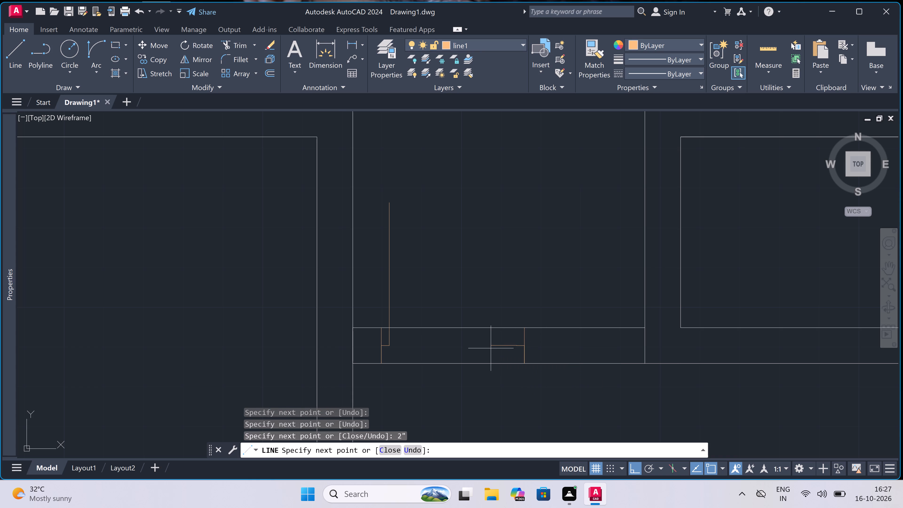
Draw the door's swing arc from the leaf tip to the end of the right jamb's stop.
{"action": "double_click", "coordinate": [98, 45]}
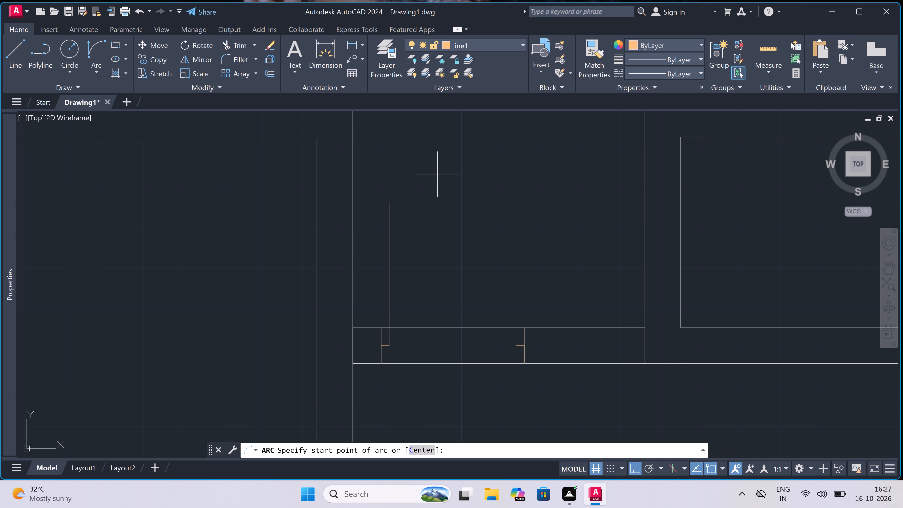
{"action": "left_click", "coordinate": [387, 205]}
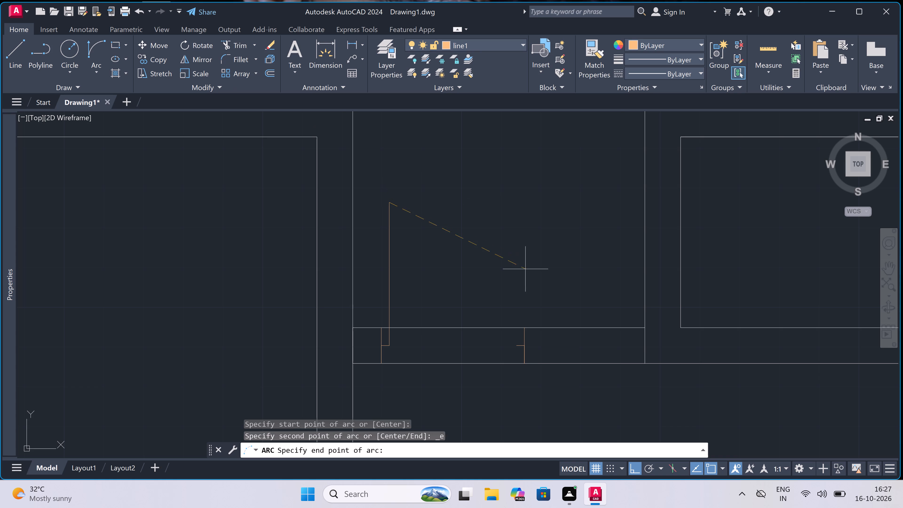
{"action": "left_click", "coordinate": [512, 347]}
{"action": "left_click", "coordinate": [532, 283]}
Trim both horizontal wall lines between the new door's jambs to open the doorway.
{"action": "key", "text": "t"}
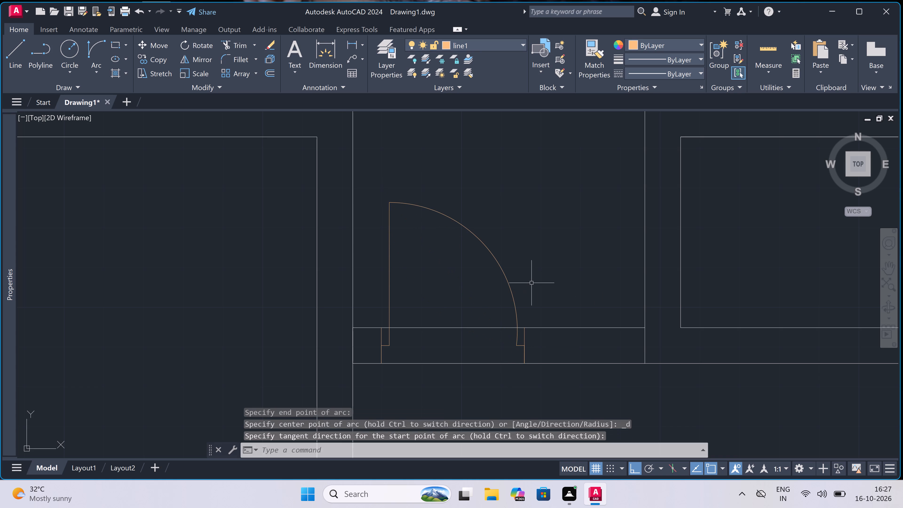
{"action": "key", "text": "r"}
{"action": "key", "text": "space"}
{"action": "left_click", "coordinate": [444, 312]}
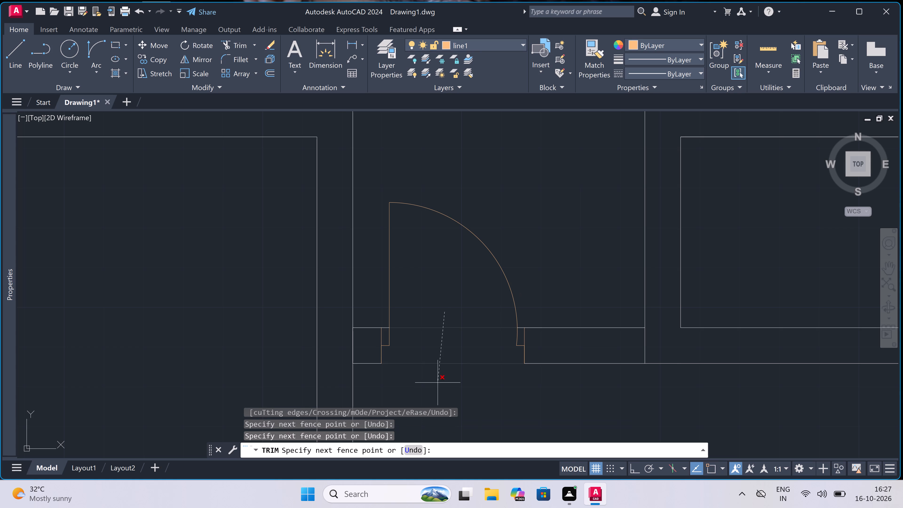
{"action": "left_click", "coordinate": [436, 390]}
Trim the vertical wall line segments crossing the door wall's thickness on both sides of the doorway.
{"action": "left_click", "coordinate": [376, 342]}
{"action": "left_click", "coordinate": [332, 347]}
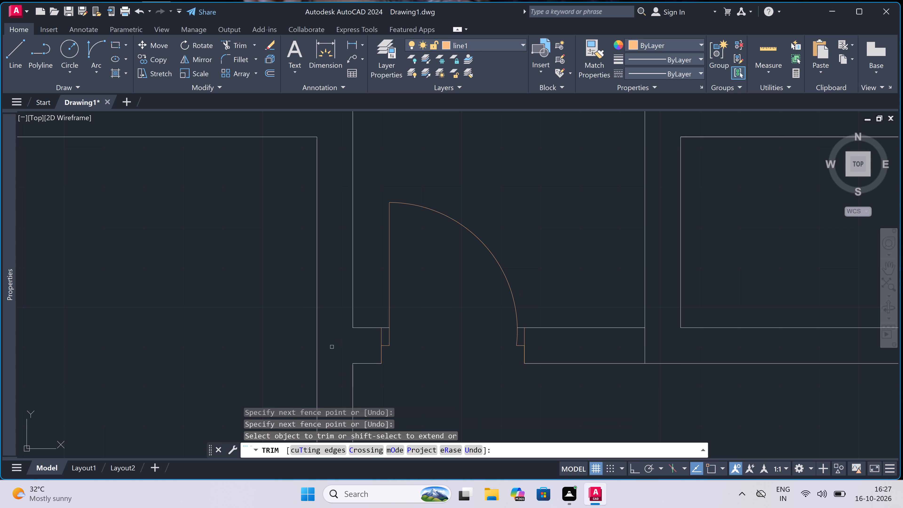
{"action": "left_click", "coordinate": [604, 335]}
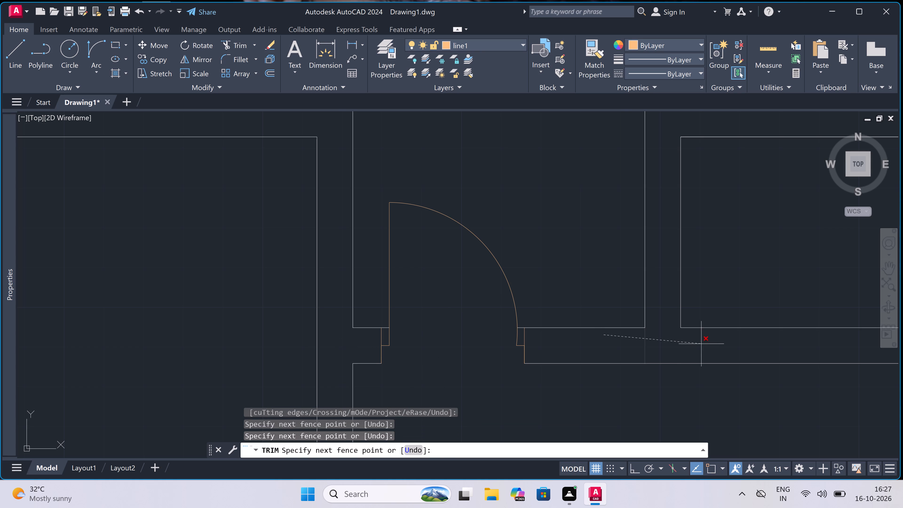
{"action": "left_click", "coordinate": [720, 346]}
{"action": "scroll", "coordinate": [388, 266], "scroll_direction": "down", "scroll_amount": 5}
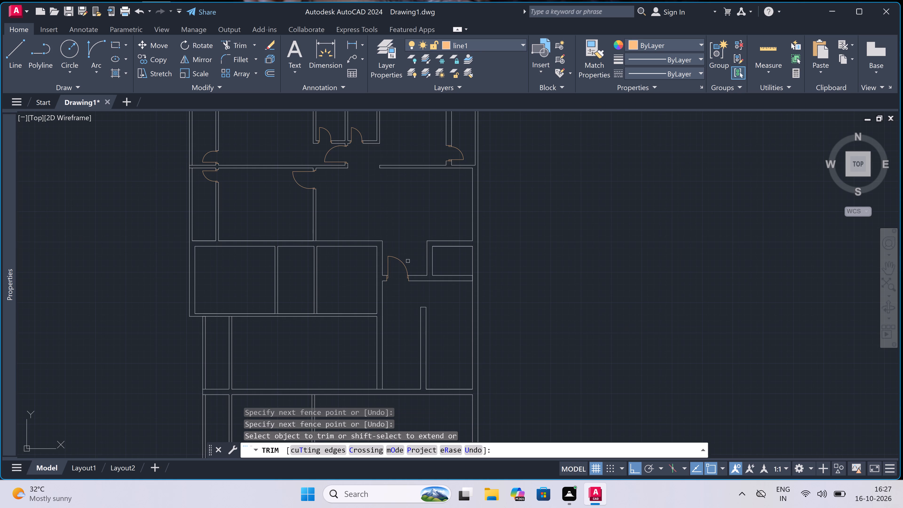
{"action": "key", "text": "Escape"}
On layer 0, draw two lines across the horizontal wall below the third row's rightmost large room to mark an opening.
{"action": "scroll", "coordinate": [414, 259], "scroll_direction": "down", "scroll_amount": 3}
{"action": "scroll", "coordinate": [391, 268], "scroll_direction": "up", "scroll_amount": 3}
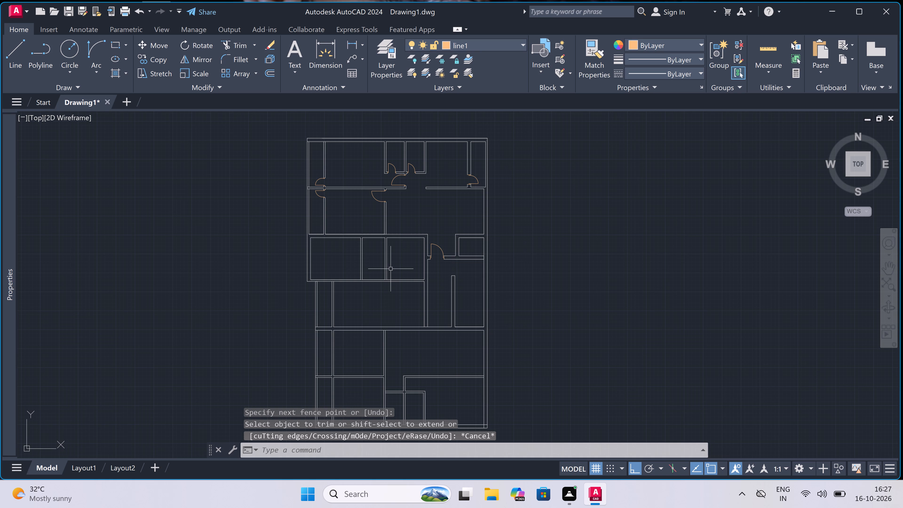
{"action": "type", "text": "l"}
{"action": "key", "text": "space"}
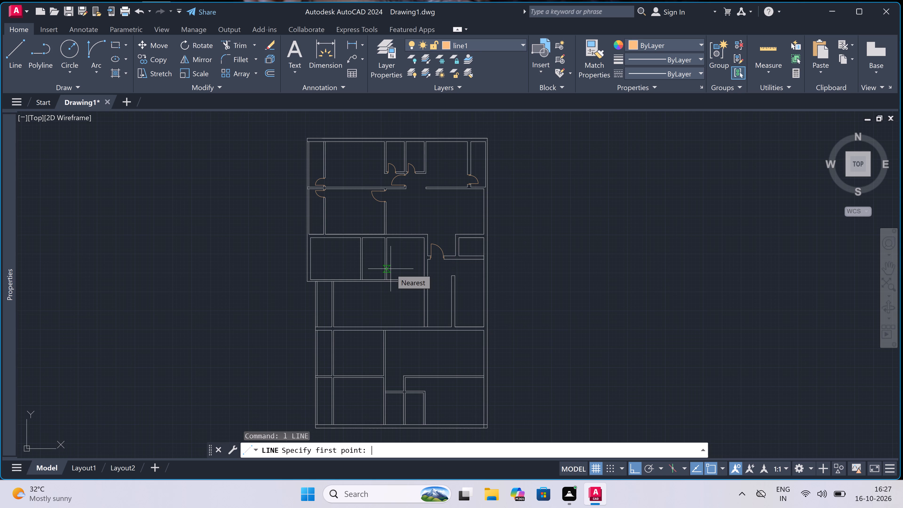
{"action": "scroll", "coordinate": [389, 272], "scroll_direction": "up", "scroll_amount": 3}
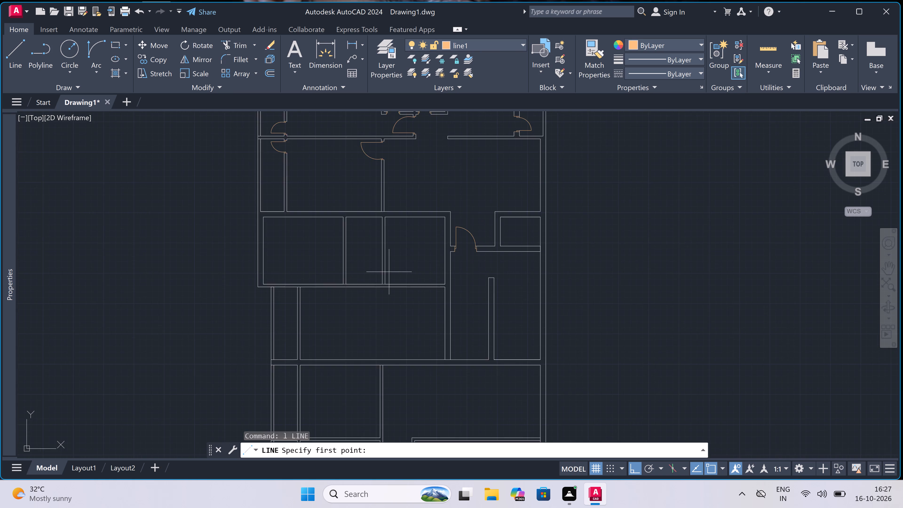
{"action": "left_click", "coordinate": [508, 43]}
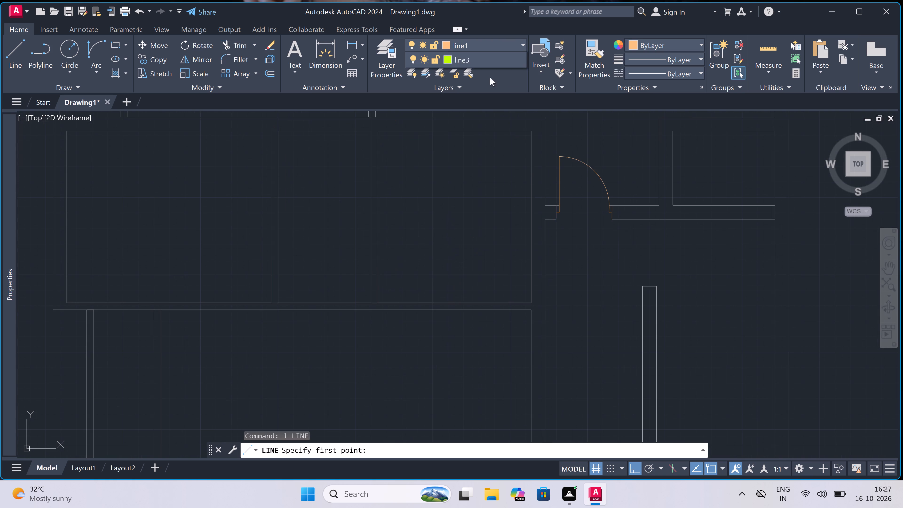
{"action": "left_click", "coordinate": [485, 53]}
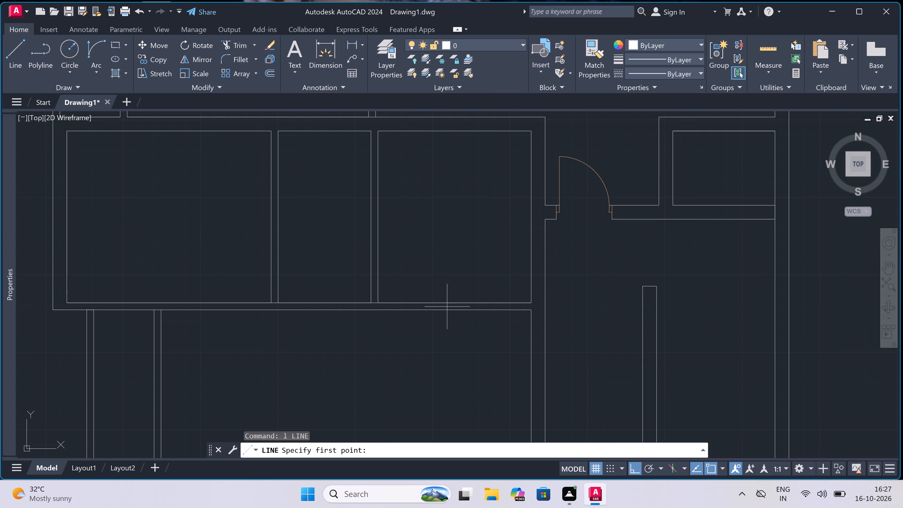
{"action": "scroll", "coordinate": [434, 296], "scroll_direction": "up", "scroll_amount": 2}
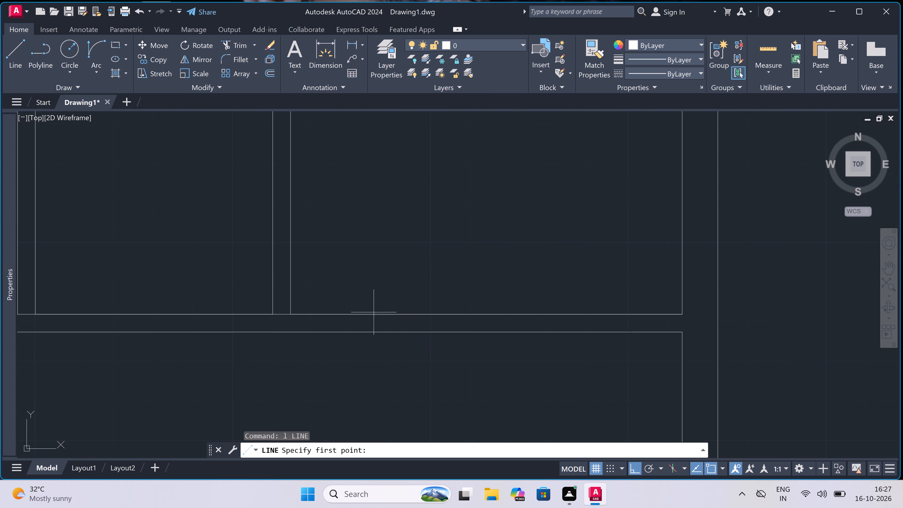
{"action": "left_click", "coordinate": [367, 312]}
{"action": "left_click", "coordinate": [366, 332]}
{"action": "key", "text": "Escape"}
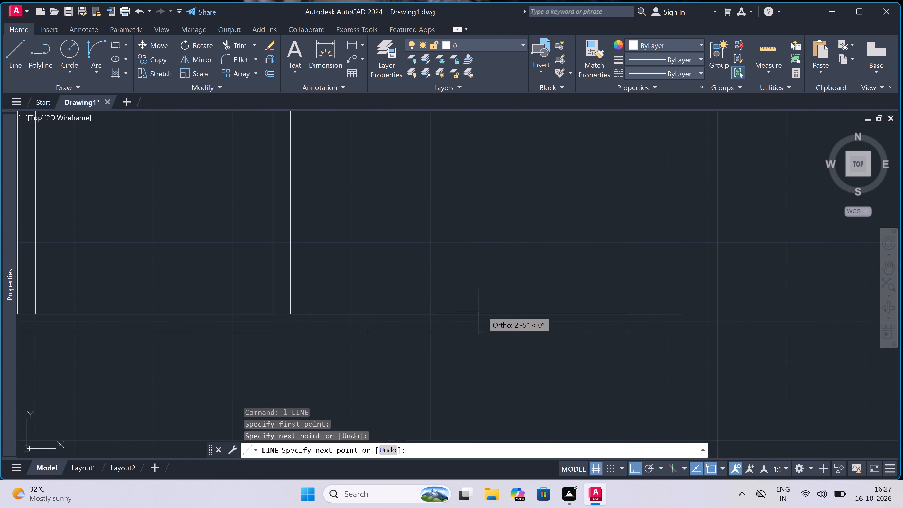
{"action": "key", "text": "space"}
{"action": "left_click", "coordinate": [545, 315]}
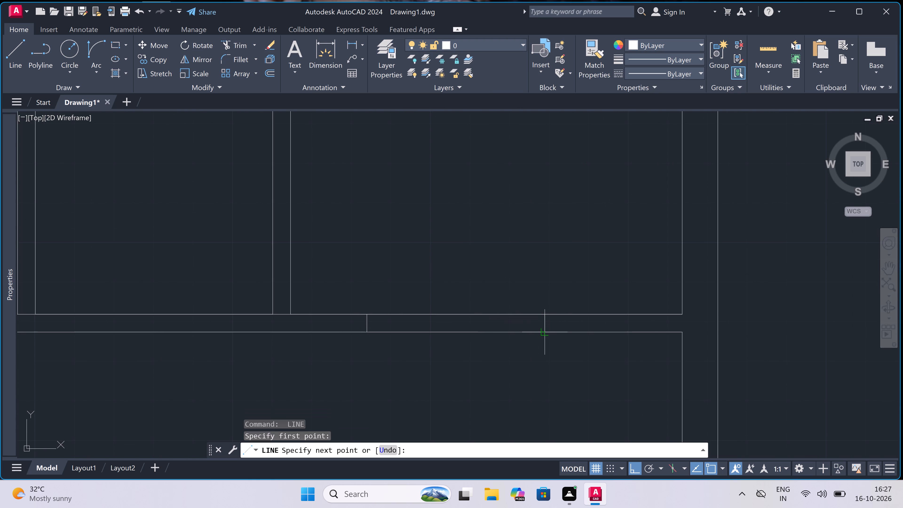
{"action": "left_click", "coordinate": [543, 330]}
{"action": "key", "text": "Escape"}
Trim both horizontal wall lines between the two new cross lines to open the passage.
{"action": "key", "text": "t"}
{"action": "key", "text": "r"}
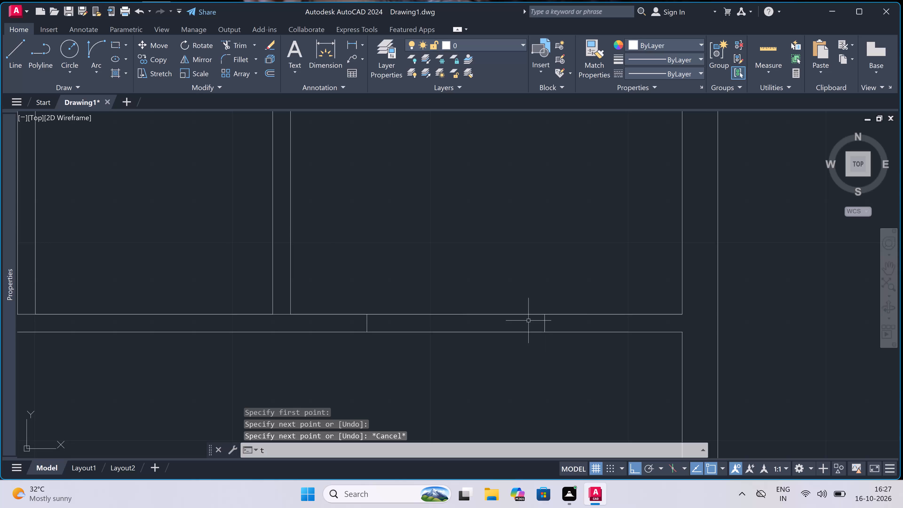
{"action": "key", "text": "space"}
{"action": "left_click", "coordinate": [478, 285]}
{"action": "left_click", "coordinate": [458, 377]}
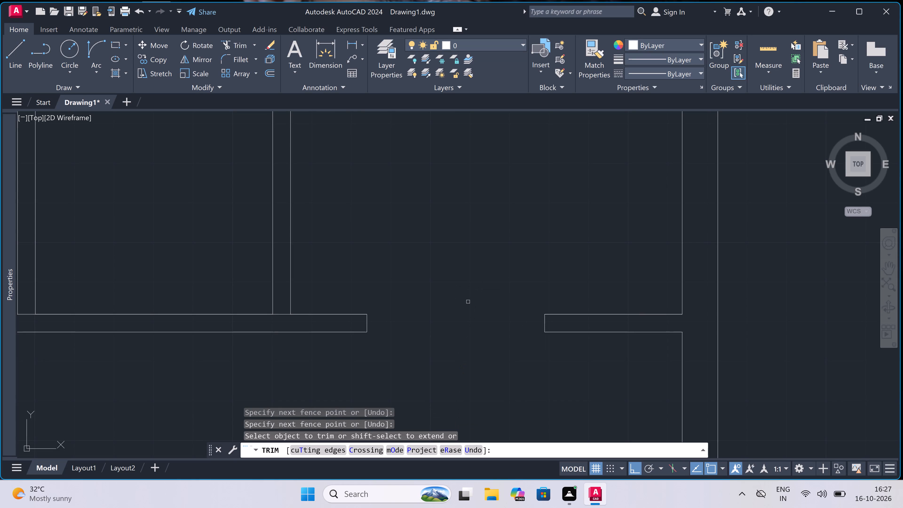
{"action": "scroll", "coordinate": [469, 301], "scroll_direction": "down", "scroll_amount": 2}
{"action": "scroll", "coordinate": [399, 299], "scroll_direction": "up", "scroll_amount": 3}
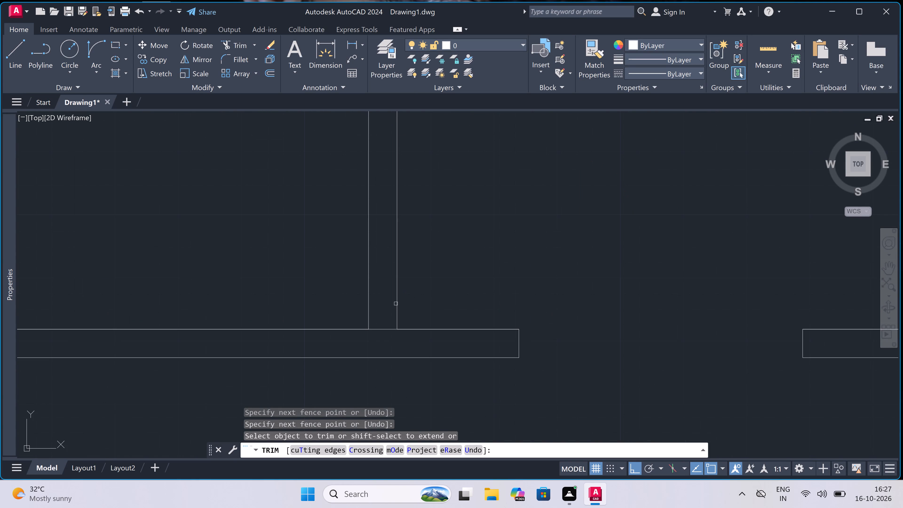
Trim the horizontal wall's upper line where the two vertical partition walls of the third row join it.
{"action": "left_click", "coordinate": [373, 341]}
{"action": "left_click", "coordinate": [384, 314]}
{"action": "scroll", "coordinate": [509, 316], "scroll_direction": "down", "scroll_amount": 4}
{"action": "scroll", "coordinate": [428, 316], "scroll_direction": "up", "scroll_amount": 3}
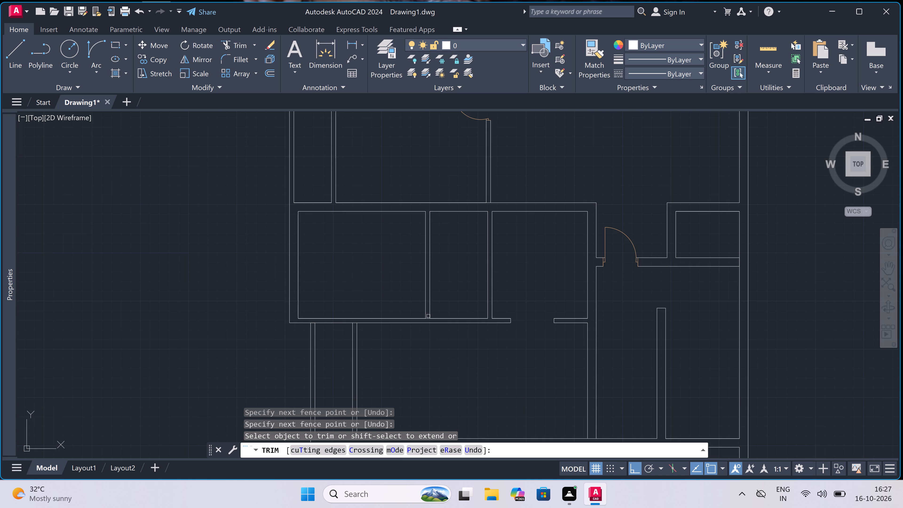
{"action": "double_click", "coordinate": [423, 332]}
{"action": "left_click", "coordinate": [425, 318]}
{"action": "scroll", "coordinate": [425, 318], "scroll_direction": "down", "scroll_amount": 2}
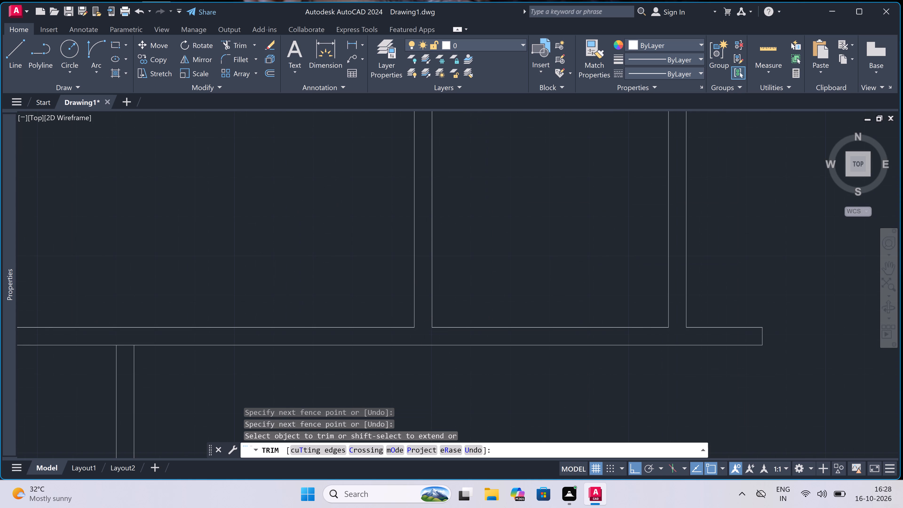
Trim the same horizontal wall's lower line where the two vertical walls below the third row's leftmost room join it.
{"action": "scroll", "coordinate": [425, 318], "scroll_direction": "down", "scroll_amount": 1}
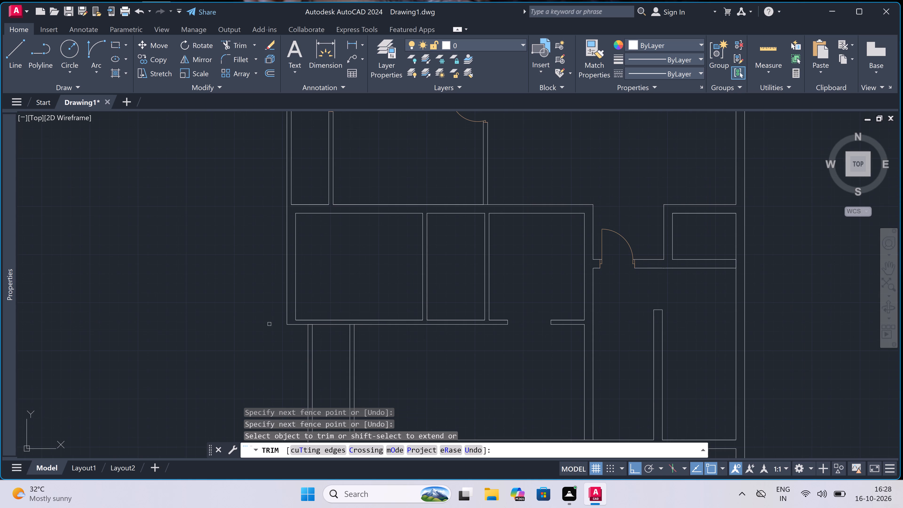
{"action": "scroll", "coordinate": [297, 325], "scroll_direction": "up", "scroll_amount": 1}
{"action": "scroll", "coordinate": [317, 321], "scroll_direction": "up", "scroll_amount": 3}
{"action": "left_click", "coordinate": [318, 321]}
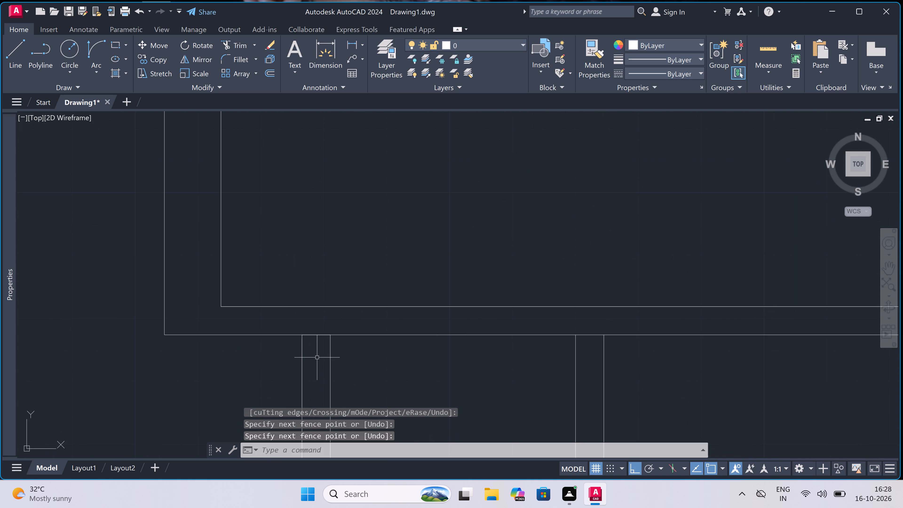
{"action": "left_click", "coordinate": [317, 358]}
{"action": "left_click", "coordinate": [323, 327]}
{"action": "key", "text": "Escape"}
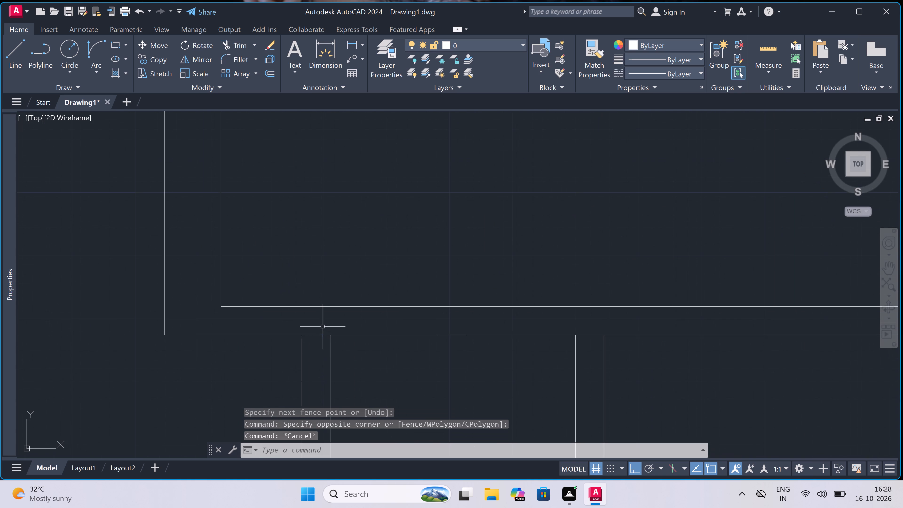
{"action": "type", "text": "tr"}
{"action": "key", "text": "space"}
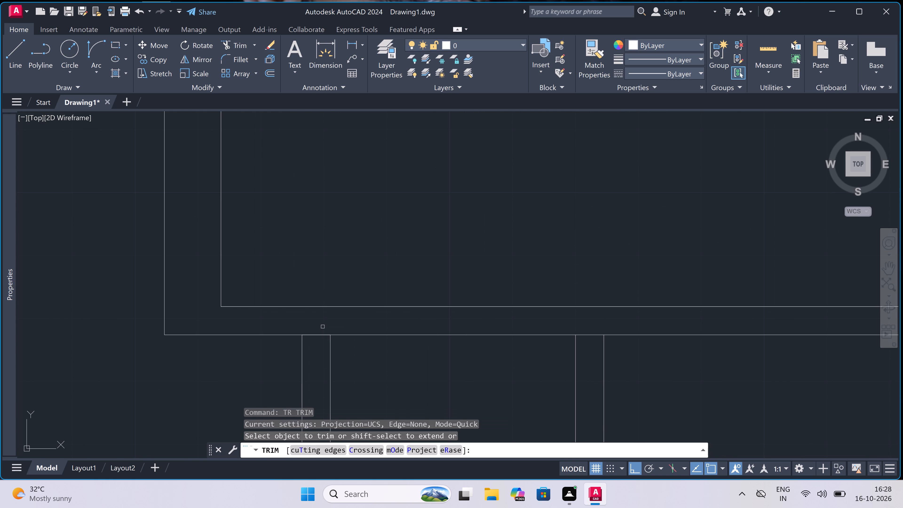
{"action": "double_click", "coordinate": [320, 327]}
{"action": "left_click", "coordinate": [311, 349]}
{"action": "double_click", "coordinate": [582, 335]}
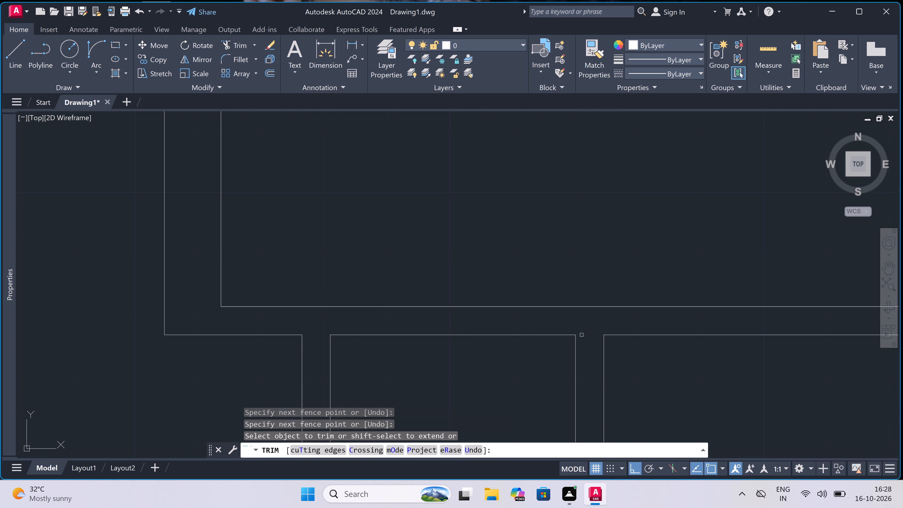
{"action": "scroll", "coordinate": [444, 324], "scroll_direction": "down", "scroll_amount": 3}
{"action": "key", "text": "Escape"}
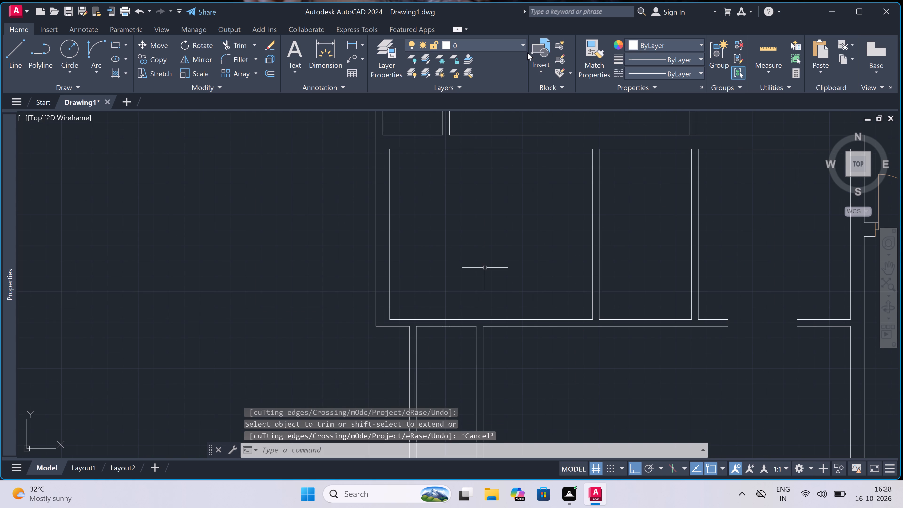
On layer line1, draw a door jamb across the wall below the third row's leftmost room, with a 2" stub and 3' leaf.
{"action": "left_click", "coordinate": [489, 41]}
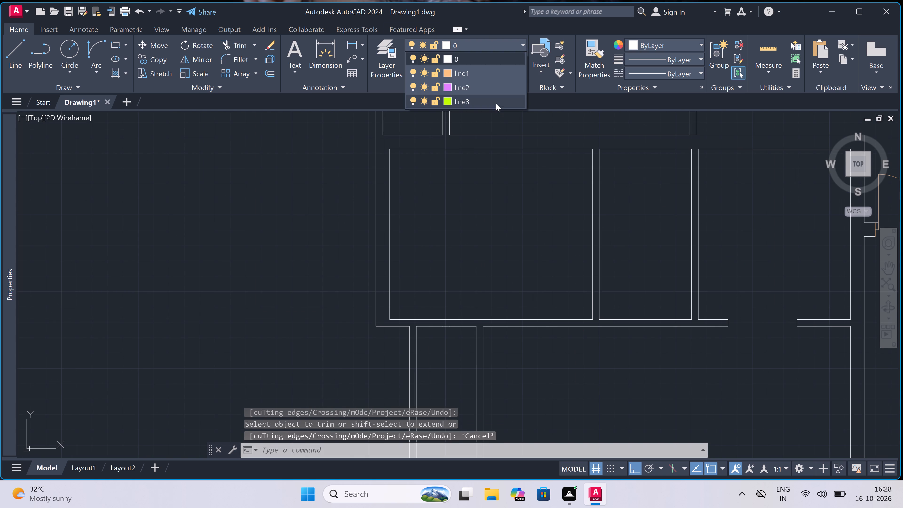
{"action": "left_click", "coordinate": [495, 74]}
{"action": "key", "text": "l"}
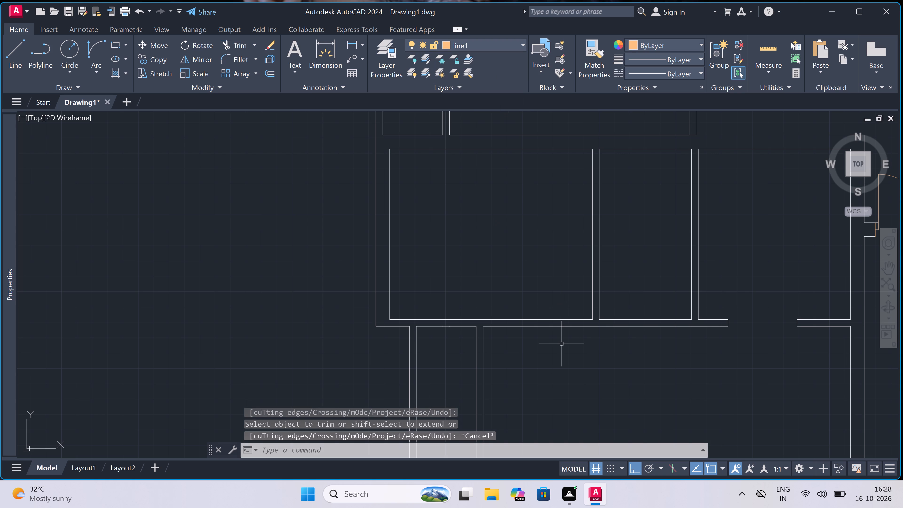
{"action": "key", "text": "space"}
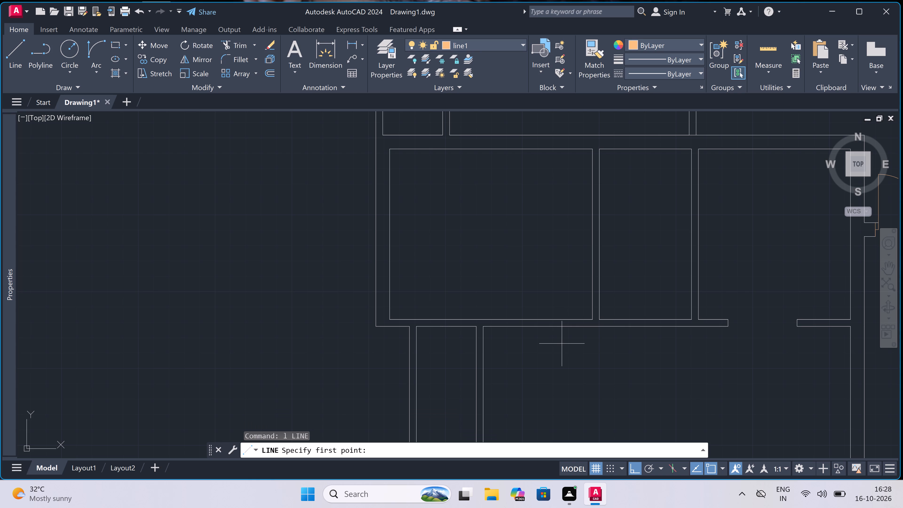
{"action": "scroll", "coordinate": [581, 309], "scroll_direction": "up", "scroll_amount": 1}
{"action": "scroll", "coordinate": [591, 331], "scroll_direction": "up", "scroll_amount": 2}
{"action": "left_click", "coordinate": [587, 314]}
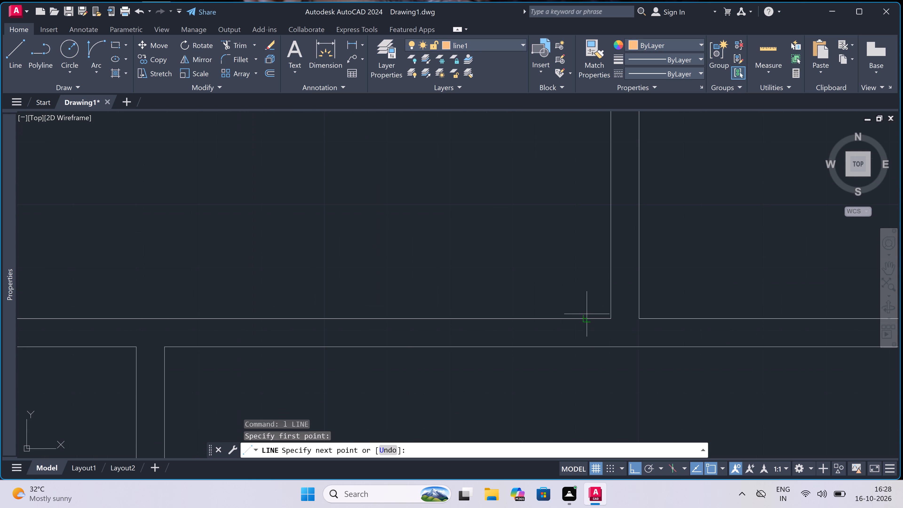
{"action": "left_click", "coordinate": [586, 341]}
{"action": "double_click", "coordinate": [586, 334]}
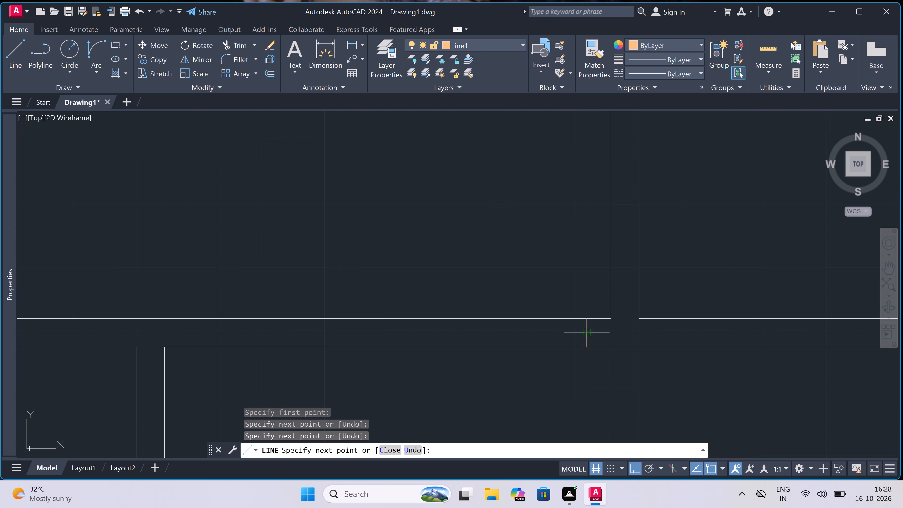
{"action": "type", "text": "2\""}
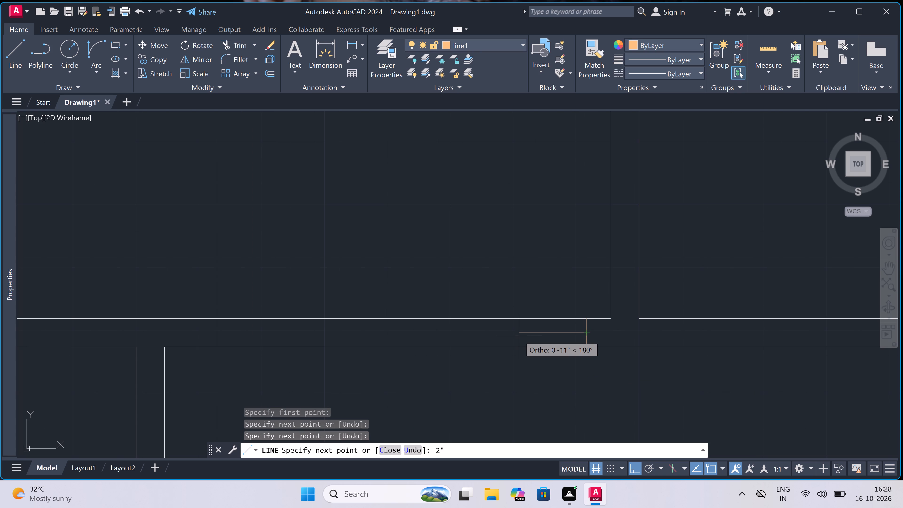
{"action": "key", "text": "space"}
{"action": "type", "text": "3'"}
{"action": "key", "text": "space"}
{"action": "key", "text": "Escape"}
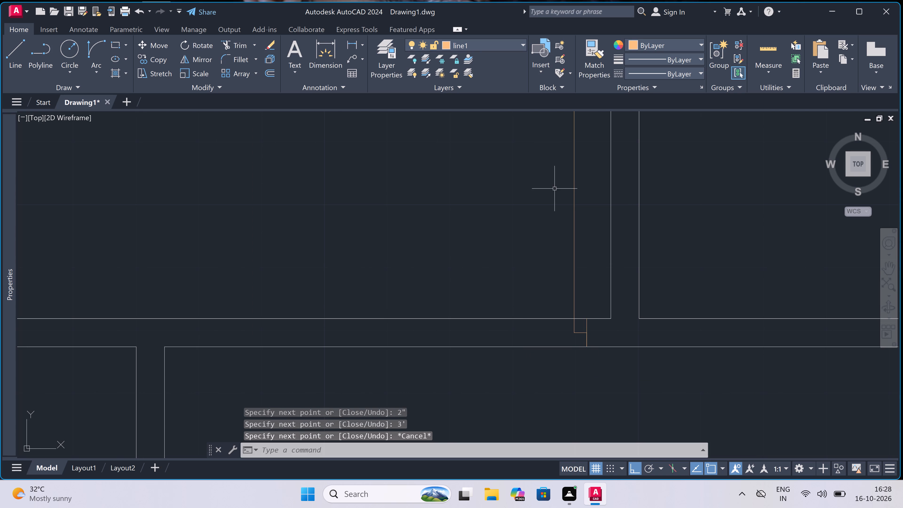
Draw the opposite jamb line across the same wall, adding a 2" stub from its midpoint toward the door leaf.
{"action": "key", "text": "space"}
{"action": "scroll", "coordinate": [500, 249], "scroll_direction": "down", "scroll_amount": 3}
{"action": "scroll", "coordinate": [489, 234], "scroll_direction": "up", "scroll_amount": 1}
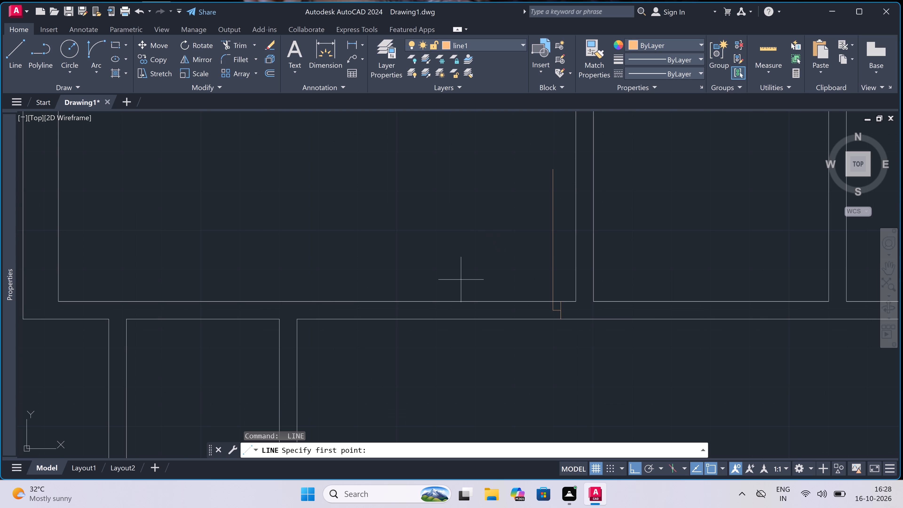
{"action": "left_click", "coordinate": [445, 301]}
{"action": "double_click", "coordinate": [445, 315]}
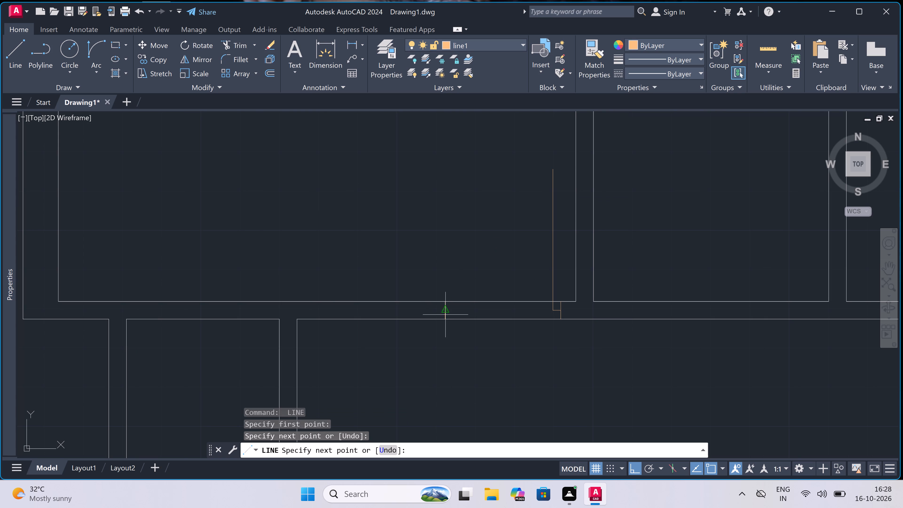
{"action": "double_click", "coordinate": [447, 305]}
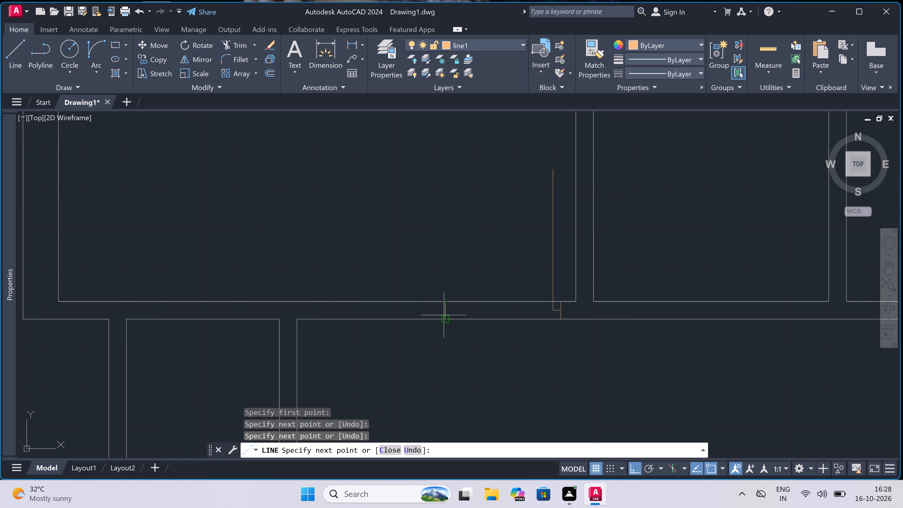
{"action": "scroll", "coordinate": [456, 294], "scroll_direction": "up", "scroll_amount": 2}
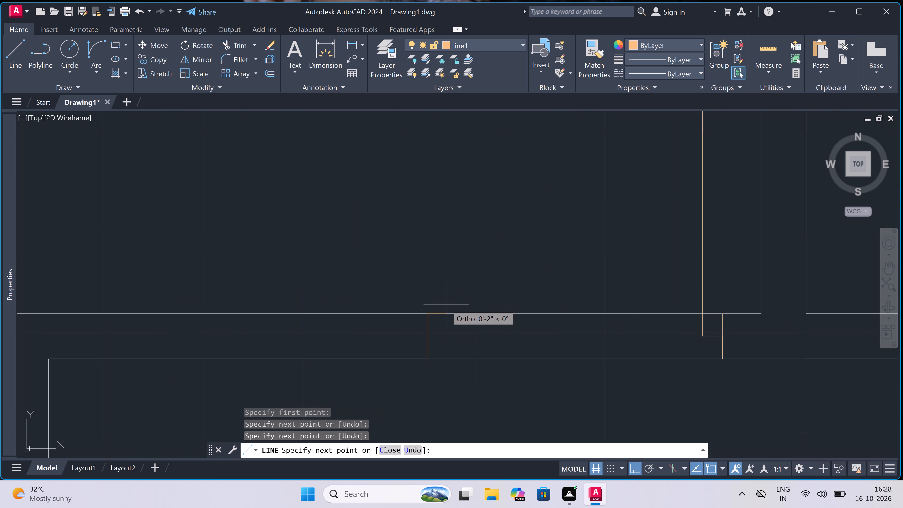
{"action": "key", "text": "ctrl+z"}
{"action": "scroll", "coordinate": [437, 310], "scroll_direction": "up", "scroll_amount": 2}
{"action": "left_click", "coordinate": [458, 313]}
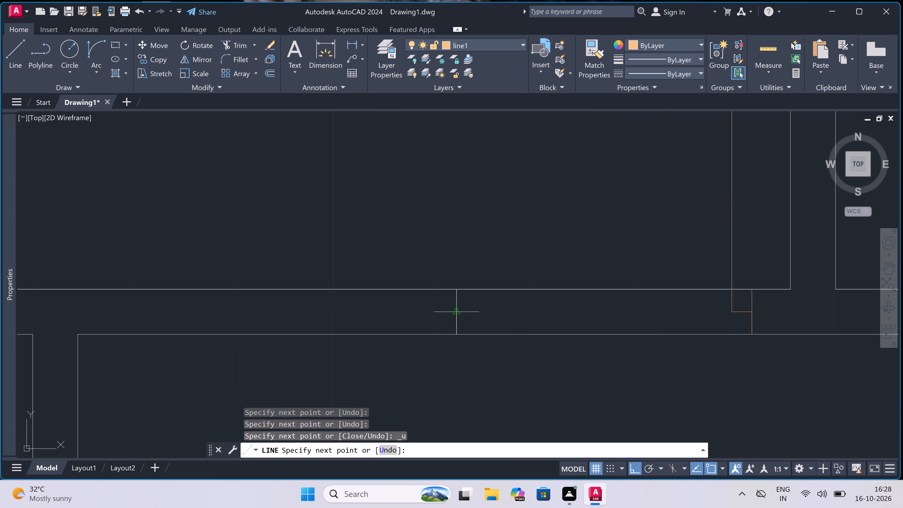
{"action": "key", "text": "2"}
{"action": "key", "text": "shift+quotedbl"}
{"action": "key", "text": "space"}
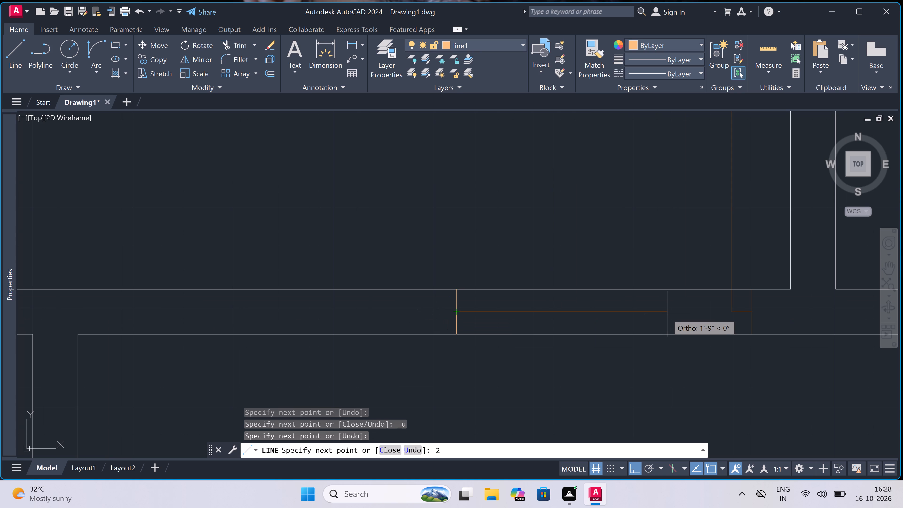
{"action": "key", "text": "Escape"}
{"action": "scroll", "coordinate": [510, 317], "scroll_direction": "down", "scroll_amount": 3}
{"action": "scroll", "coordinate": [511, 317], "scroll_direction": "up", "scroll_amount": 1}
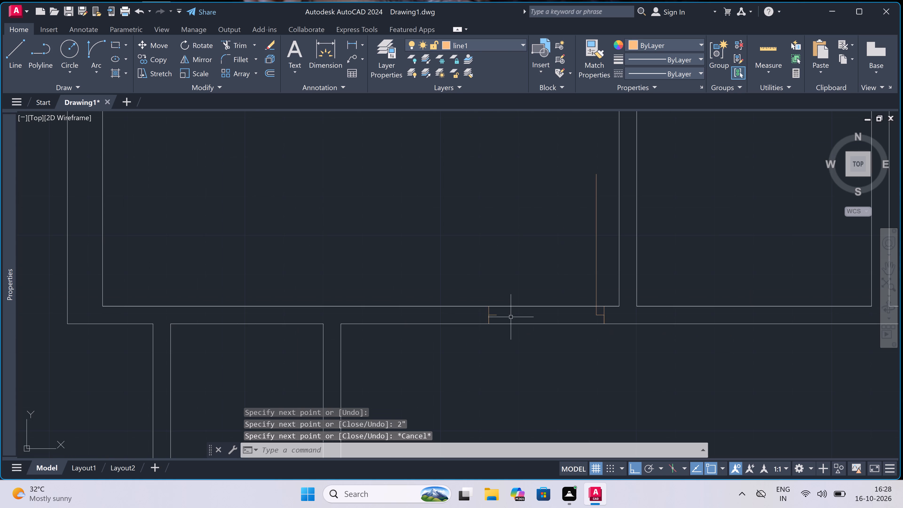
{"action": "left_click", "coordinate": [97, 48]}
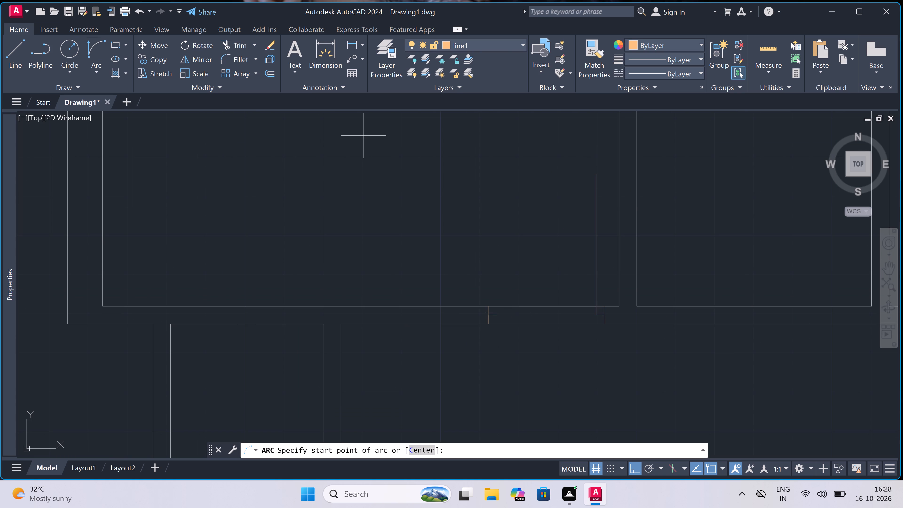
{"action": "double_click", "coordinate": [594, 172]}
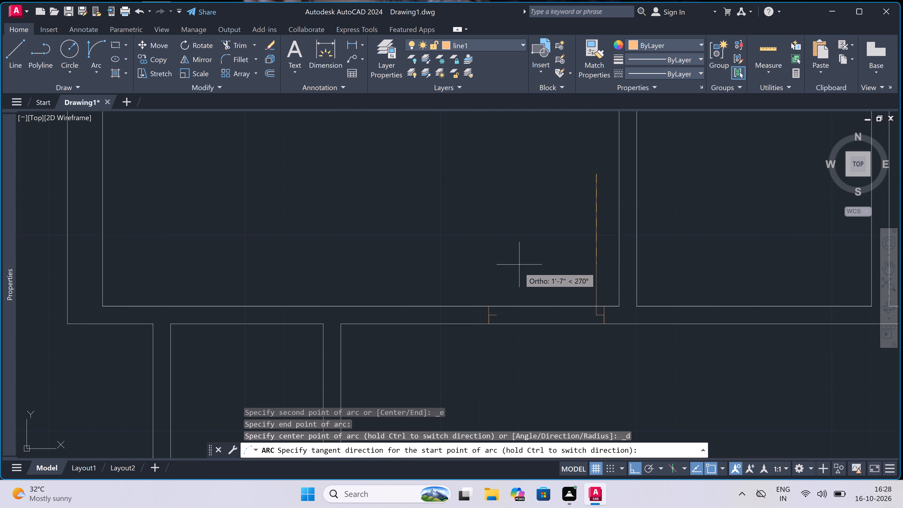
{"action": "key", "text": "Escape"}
Draw a three-point swing arc from the door leaf's free end through the opposite stub's end, finishing below the wall.
{"action": "key", "text": "space"}
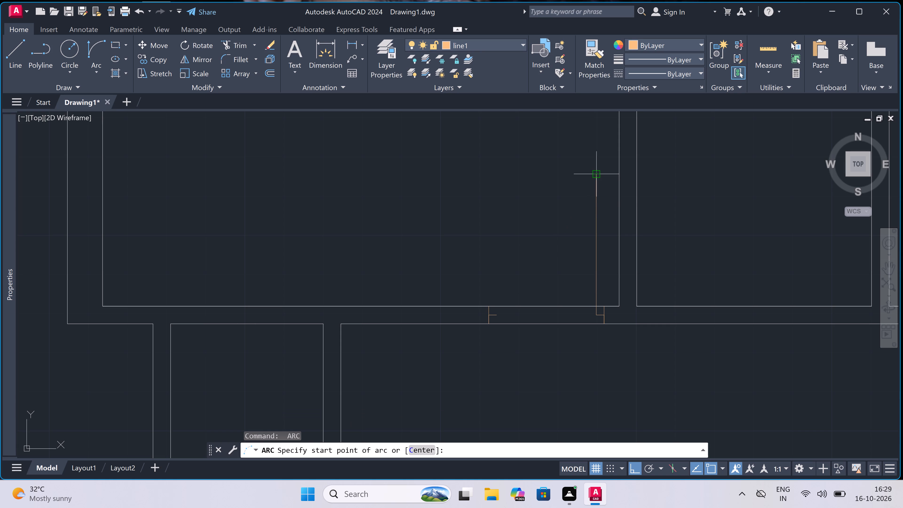
{"action": "left_click", "coordinate": [597, 175]}
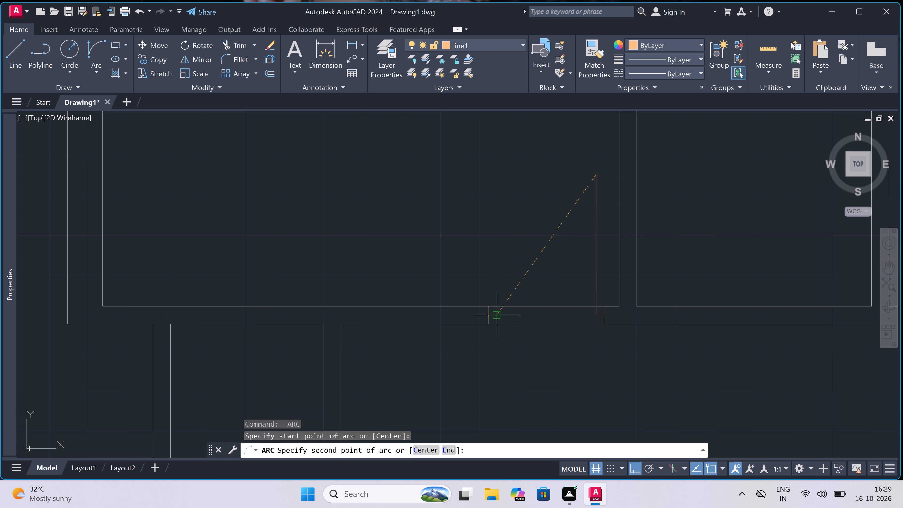
{"action": "double_click", "coordinate": [495, 318]}
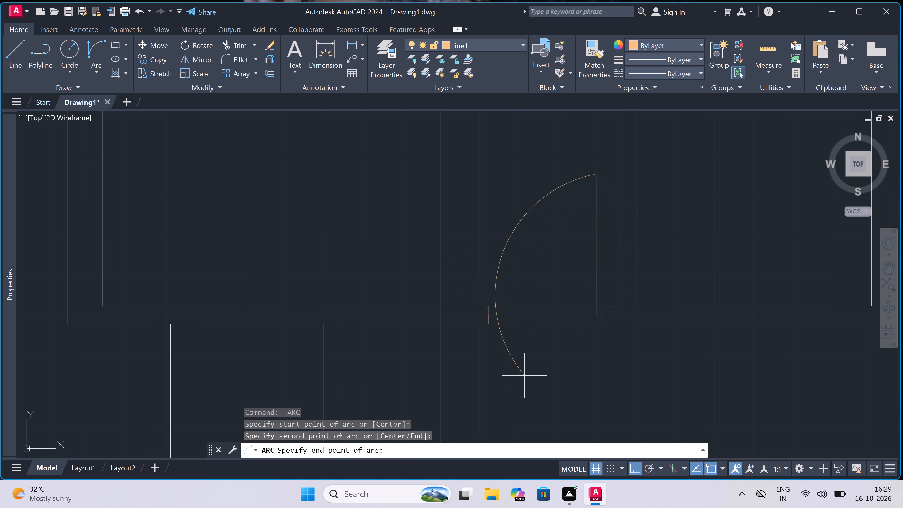
{"action": "left_click", "coordinate": [546, 385]}
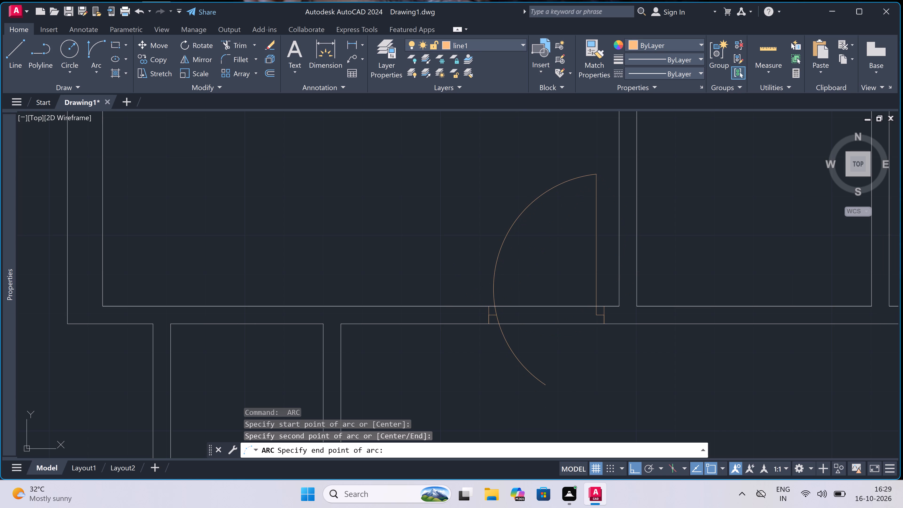
Trim both horizontal wall lines between the new door's jambs and the swing arc's excess beyond the opposite stub.
{"action": "key", "text": "t"}
{"action": "key", "text": "r"}
{"action": "key", "text": "space"}
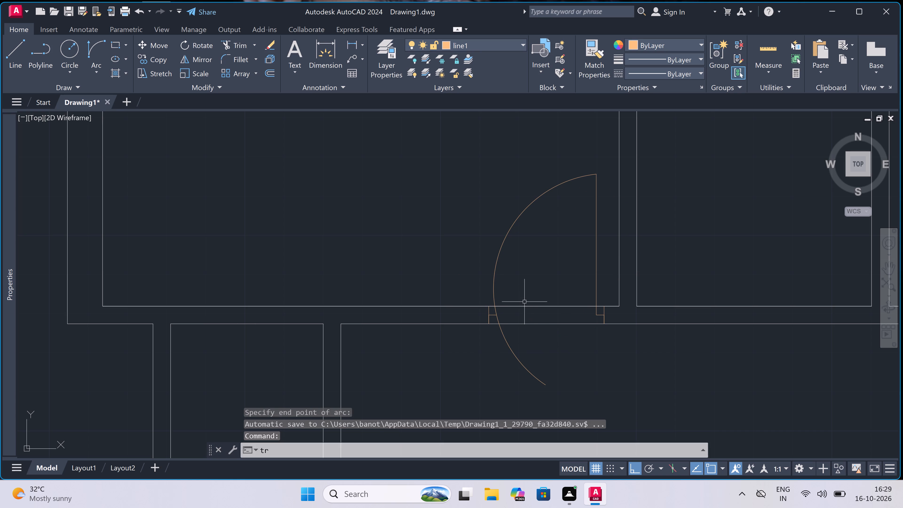
{"action": "double_click", "coordinate": [525, 301]}
{"action": "left_click", "coordinate": [496, 371]}
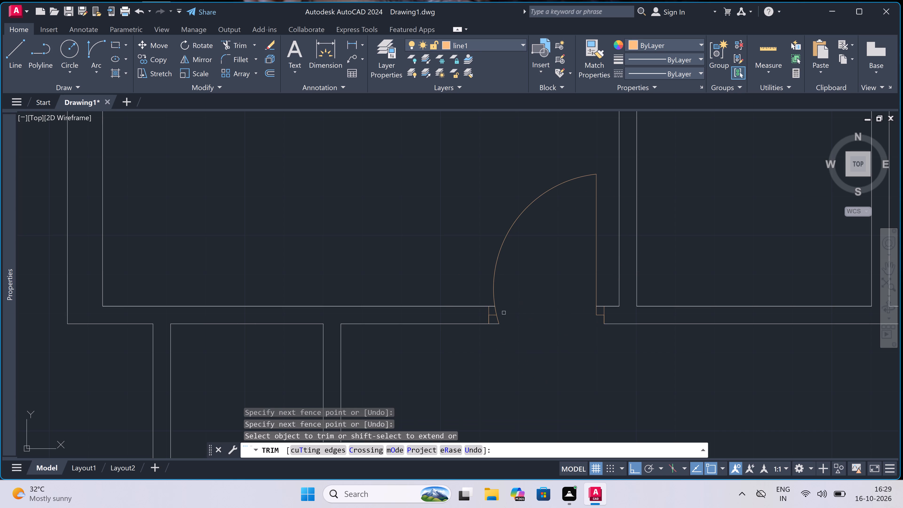
{"action": "scroll", "coordinate": [499, 316], "scroll_direction": "up", "scroll_amount": 3}
{"action": "left_click", "coordinate": [499, 316]}
{"action": "double_click", "coordinate": [483, 362]}
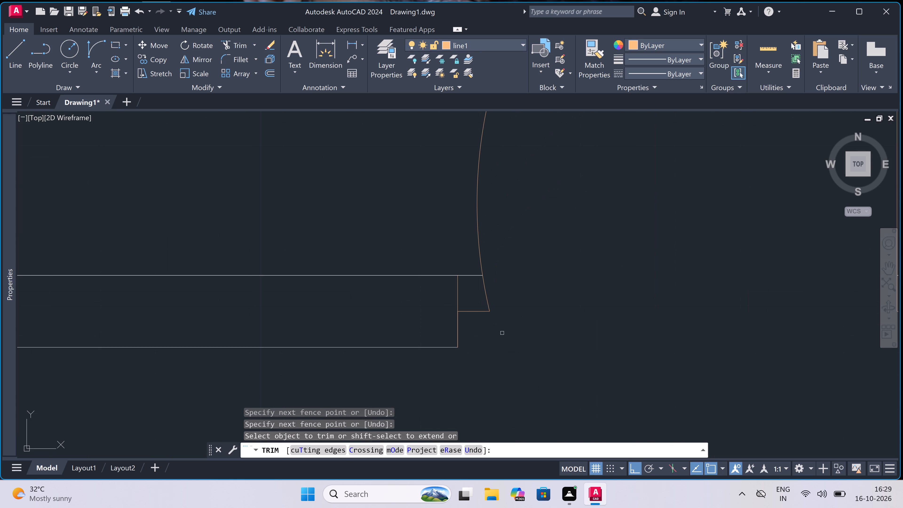
{"action": "key", "text": "Escape"}
Draw a door jamb across the right-hand wall of the fourth row's narrow left room, near its bottom, with a 2" stub and 2' leaf into the room.
{"action": "scroll", "coordinate": [530, 296], "scroll_direction": "down", "scroll_amount": 6}
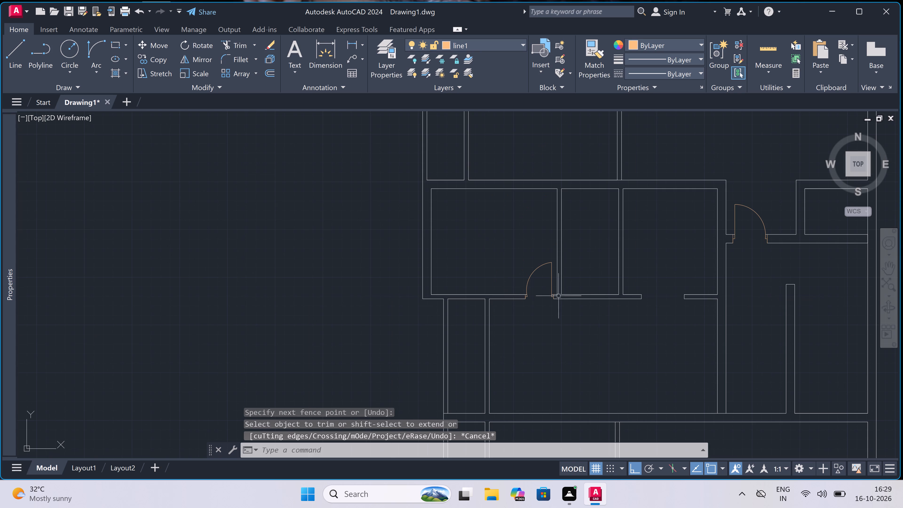
{"action": "key", "text": "l"}
{"action": "key", "text": "space"}
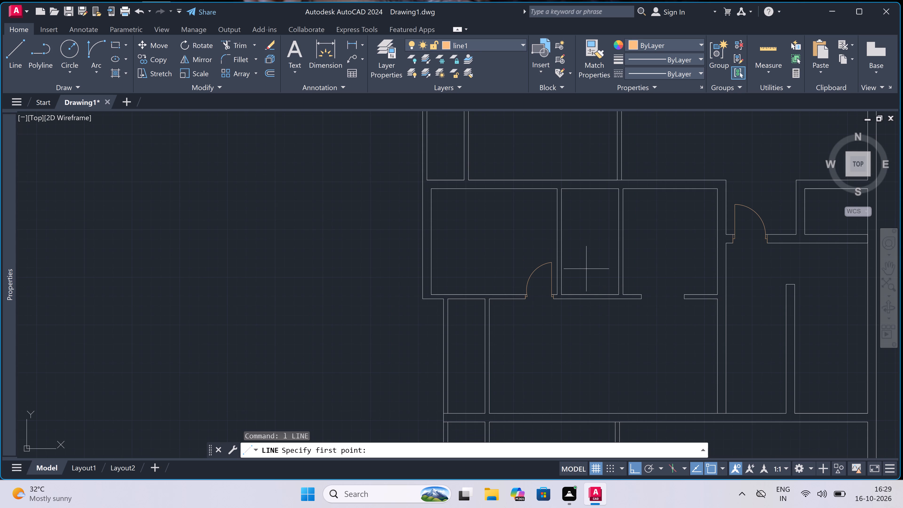
{"action": "scroll", "coordinate": [586, 268], "scroll_direction": "down", "scroll_amount": 1}
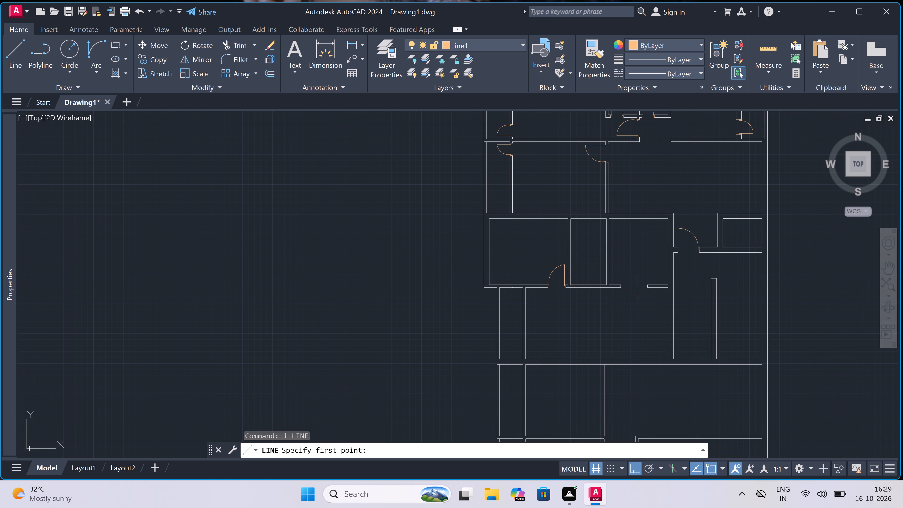
{"action": "scroll", "coordinate": [524, 364], "scroll_direction": "up", "scroll_amount": 3}
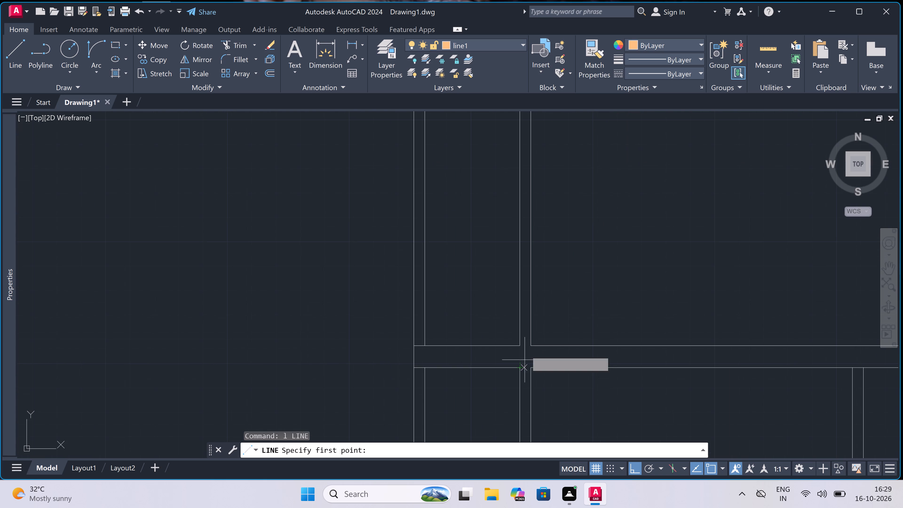
{"action": "scroll", "coordinate": [523, 327], "scroll_direction": "up", "scroll_amount": 2}
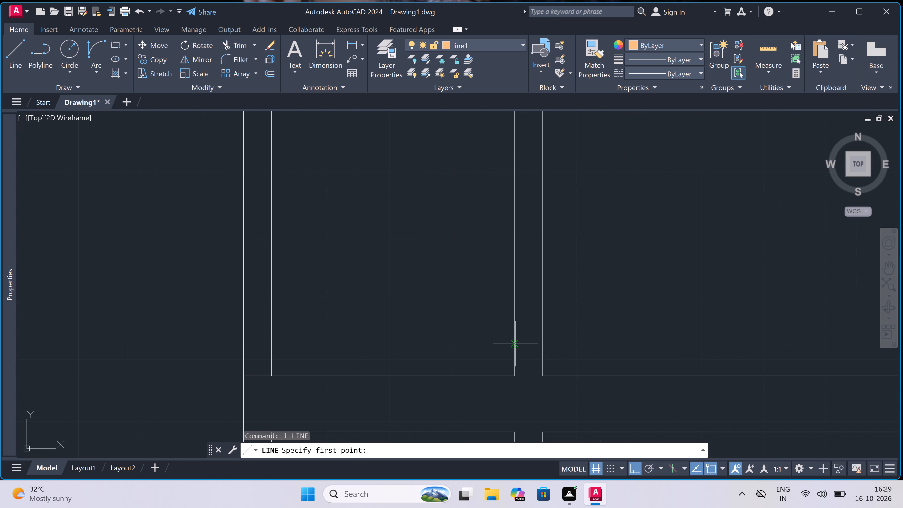
{"action": "triple_click", "coordinate": [515, 344]}
{"action": "double_click", "coordinate": [535, 343]}
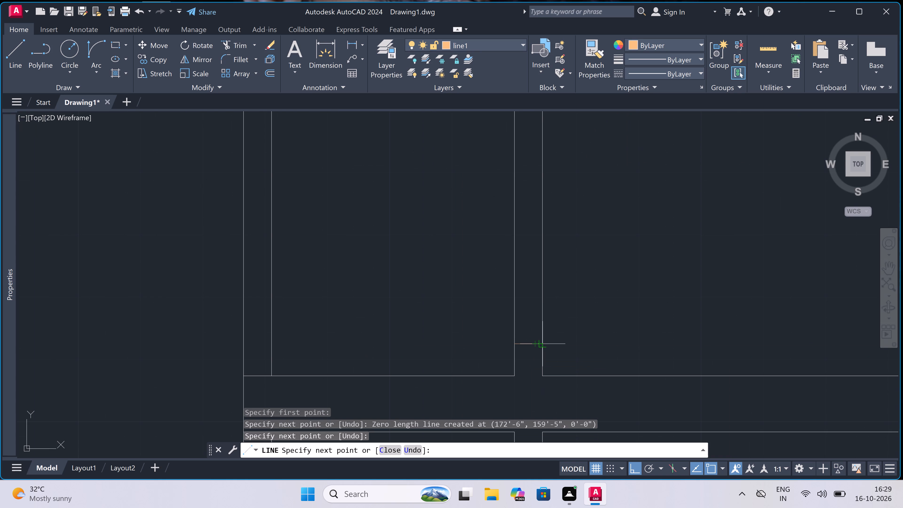
{"action": "left_click", "coordinate": [540, 342]}
{"action": "scroll", "coordinate": [527, 341], "scroll_direction": "up", "scroll_amount": 2}
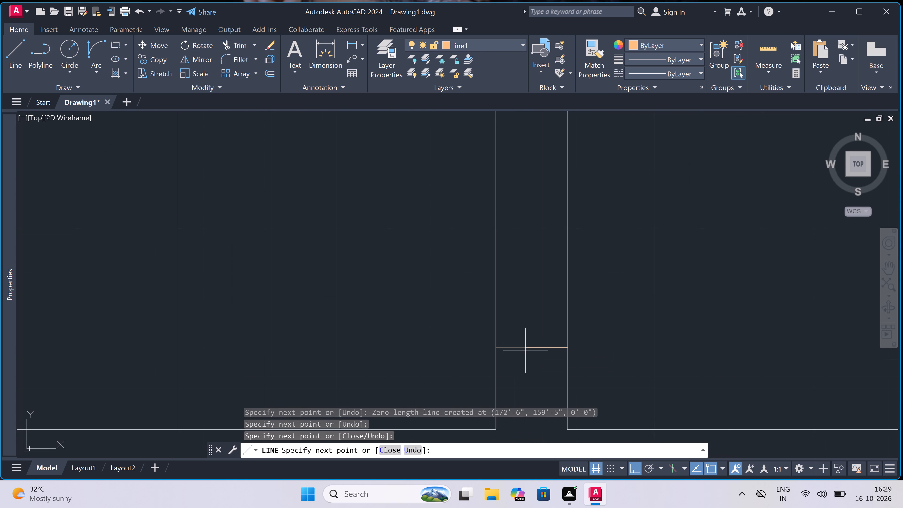
{"action": "left_click", "coordinate": [532, 348]}
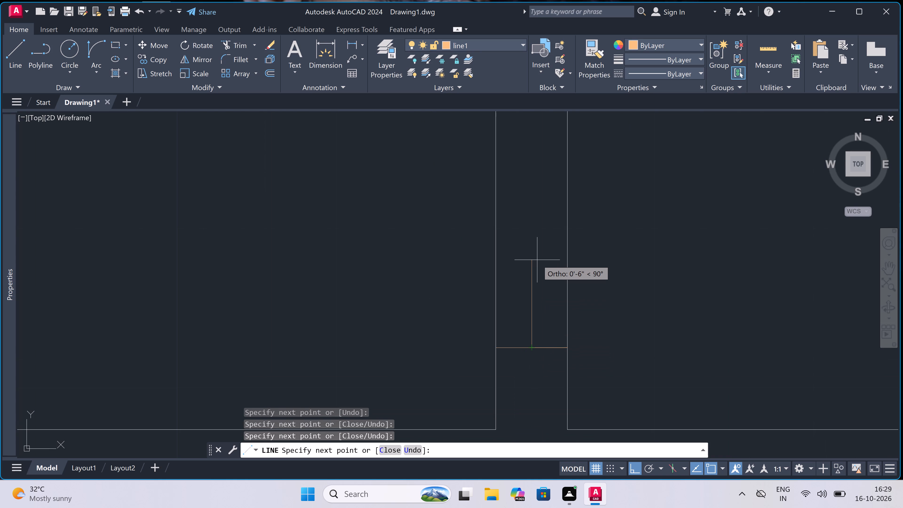
{"action": "type", "text": "2\""}
{"action": "key", "text": "space"}
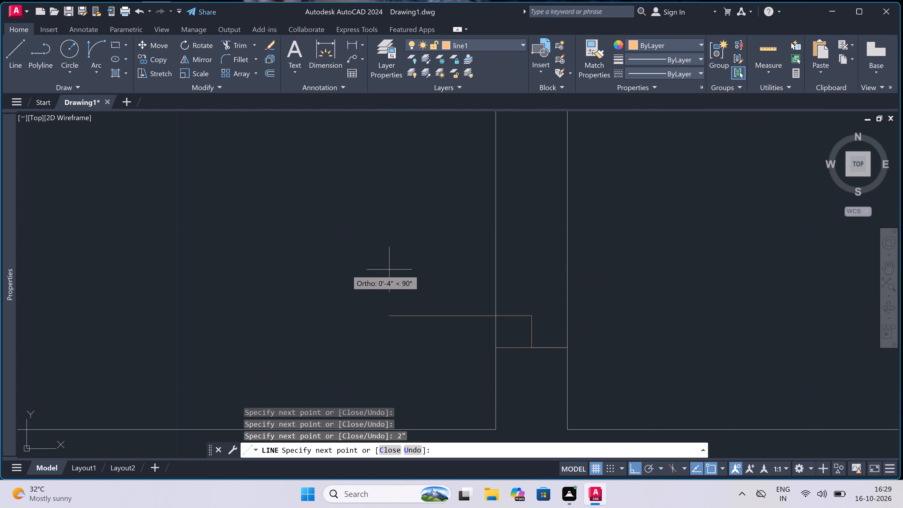
{"action": "type", "text": "2'"}
{"action": "key", "text": "space"}
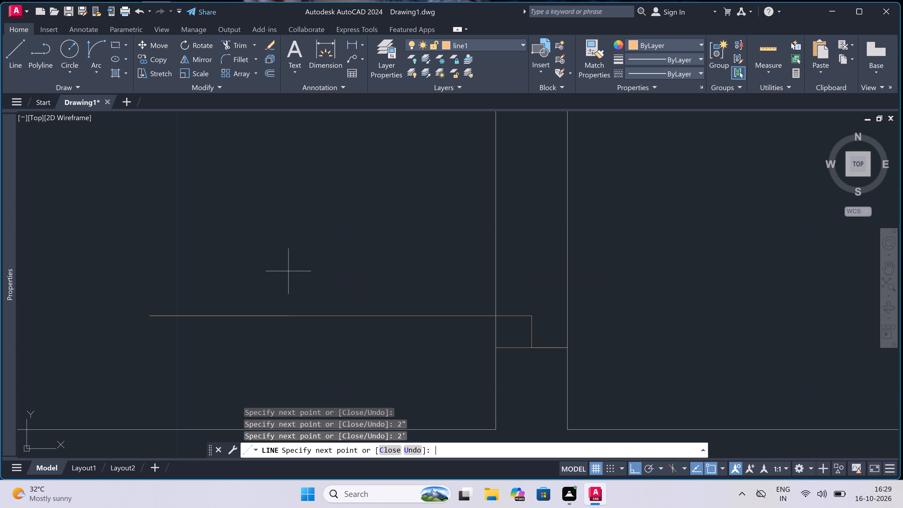
{"action": "key", "text": "Escape"}
Draw the opposite jamb line across the same wall above the leaf, adding a 2" stub downward from its midpoint.
{"action": "scroll", "coordinate": [486, 272], "scroll_direction": "down", "scroll_amount": 5}
{"action": "key", "text": "space"}
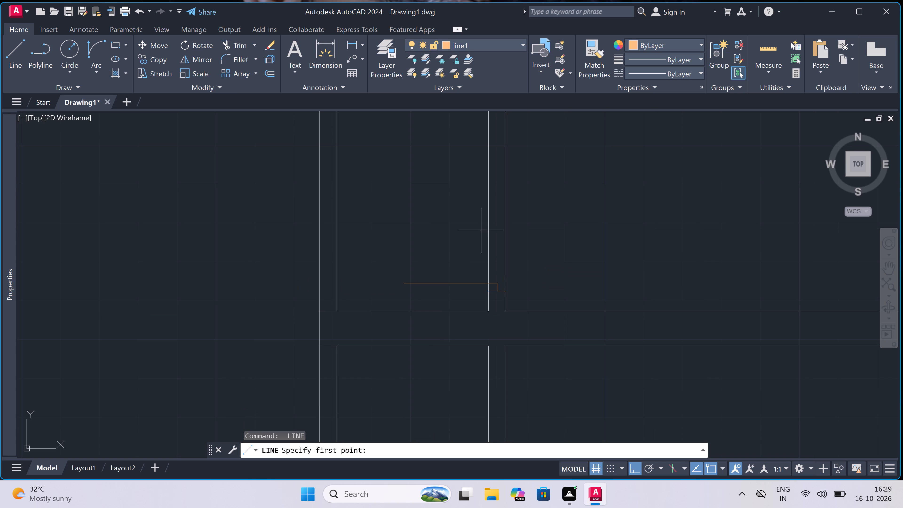
{"action": "scroll", "coordinate": [482, 230], "scroll_direction": "up", "scroll_amount": 1}
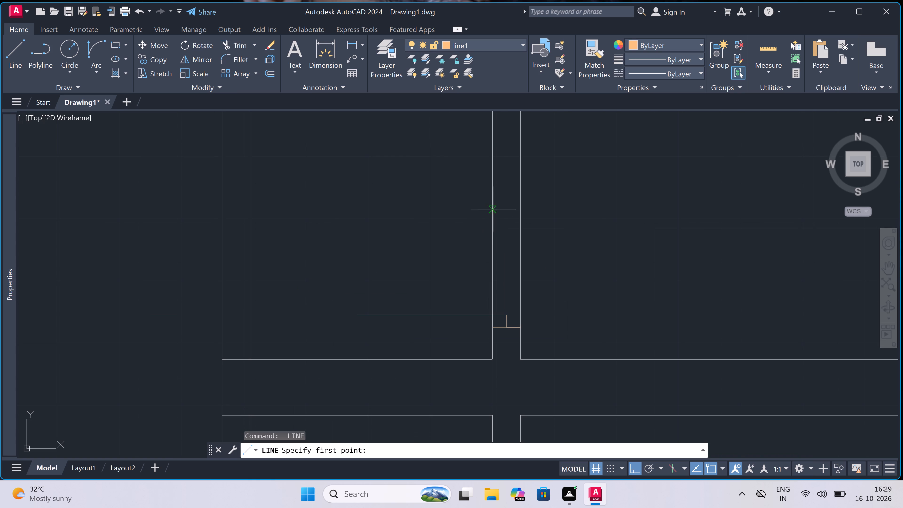
{"action": "double_click", "coordinate": [495, 209]}
{"action": "left_click", "coordinate": [524, 206]}
{"action": "left_click", "coordinate": [507, 206]}
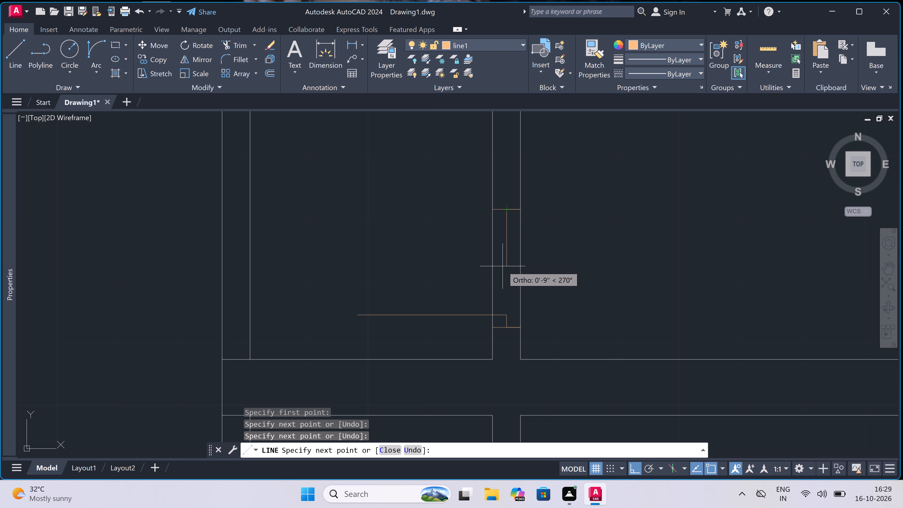
{"action": "type", "text": "2\""}
{"action": "key", "text": "space"}
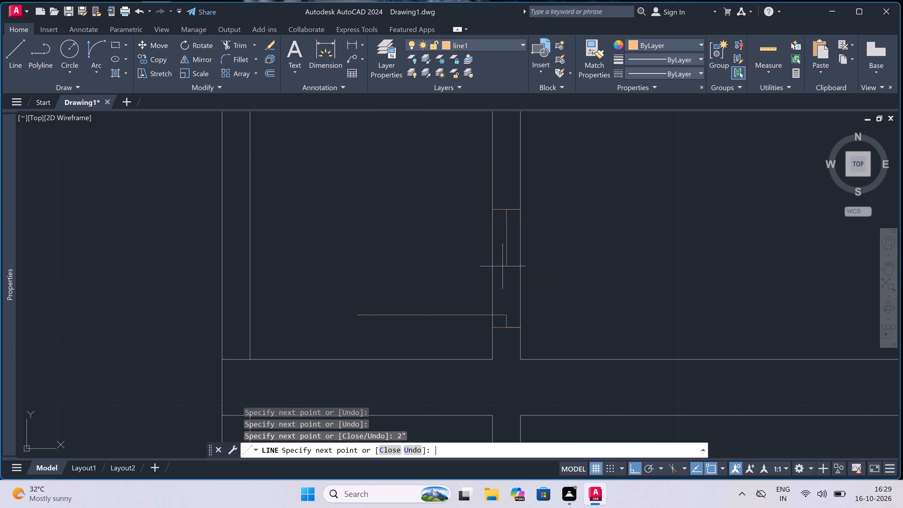
{"action": "key", "text": "Escape"}
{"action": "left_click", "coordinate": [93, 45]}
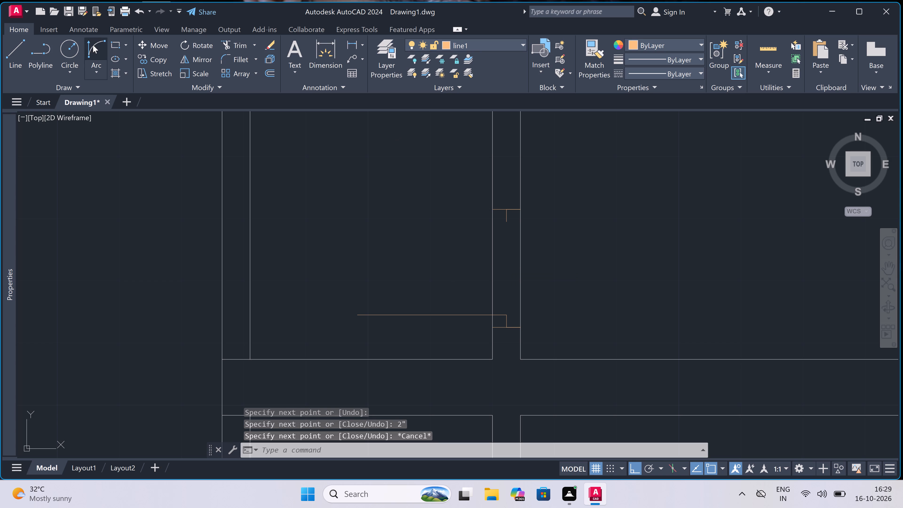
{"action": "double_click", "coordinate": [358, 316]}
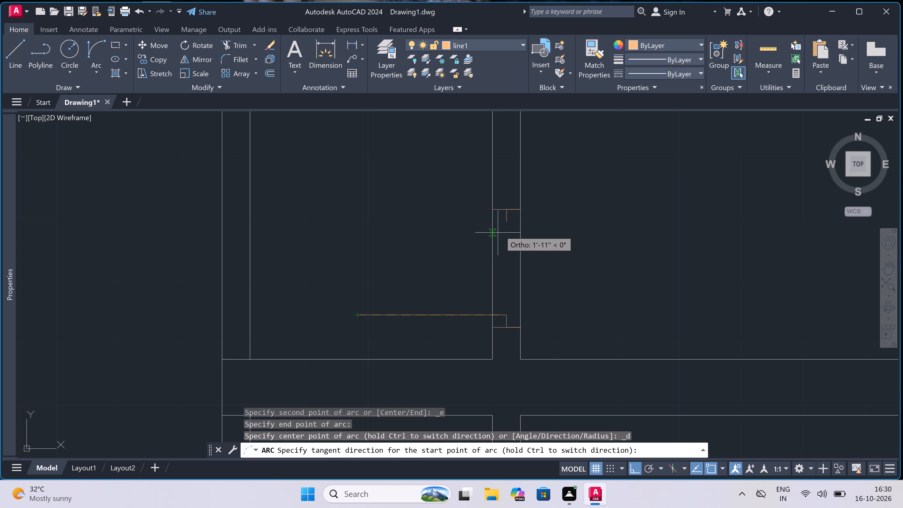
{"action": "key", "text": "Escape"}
Draw a three-point swing arc from the 2' leaf's free end through the upper stub's end, finishing beyond the wall's right side.
{"action": "key", "text": "space"}
{"action": "left_click", "coordinate": [356, 312]}
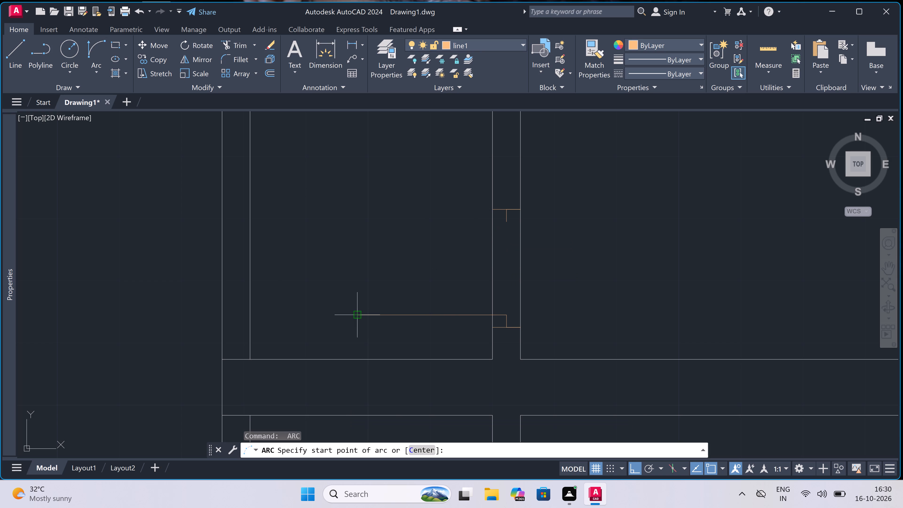
{"action": "double_click", "coordinate": [508, 222]}
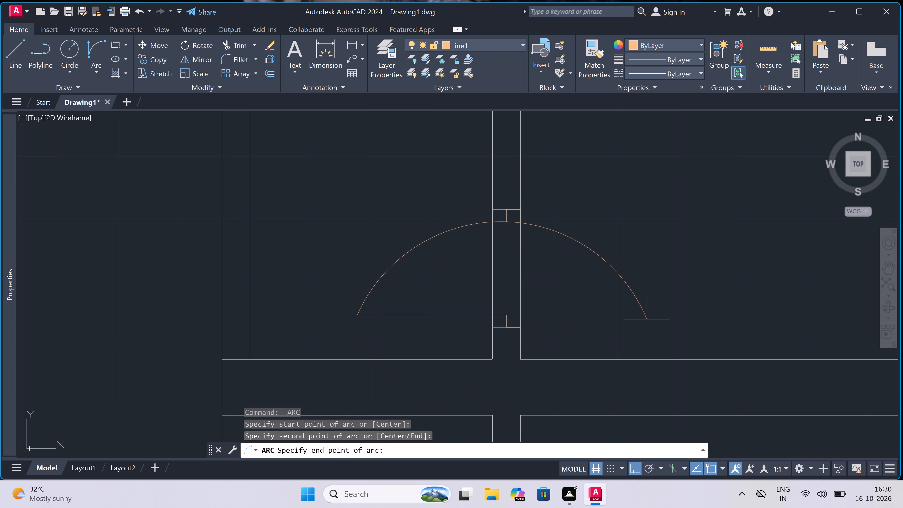
{"action": "left_click", "coordinate": [586, 337]}
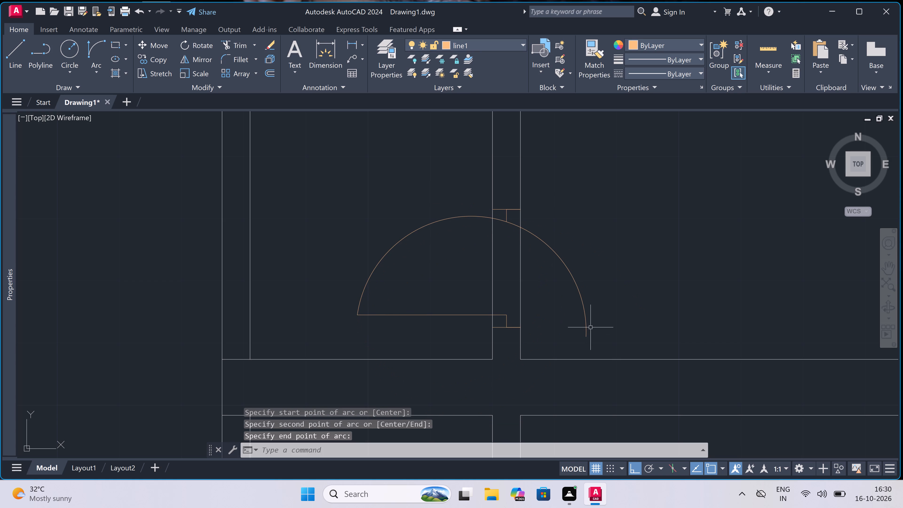
Trim both vertical wall lines between the new door's jambs and the swing arc's excess beyond the upper stub.
{"action": "key", "text": "t"}
{"action": "key", "text": "r"}
{"action": "key", "text": "space"}
{"action": "left_click", "coordinate": [467, 280]}
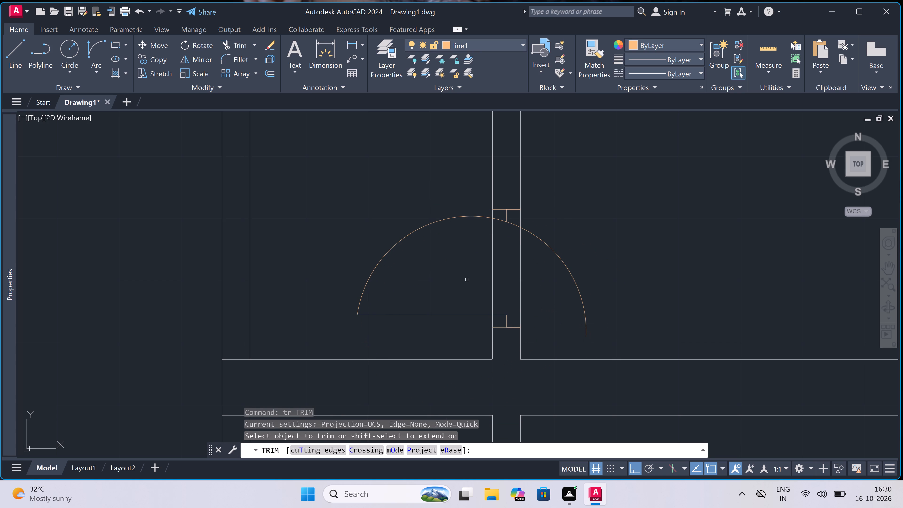
{"action": "left_click", "coordinate": [605, 219]}
{"action": "scroll", "coordinate": [516, 211], "scroll_direction": "up", "scroll_amount": 3}
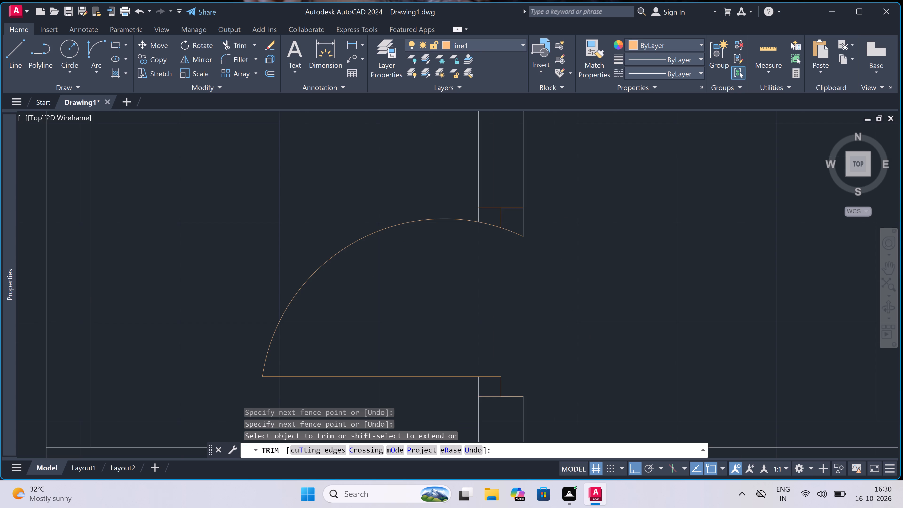
{"action": "left_click", "coordinate": [491, 275]}
{"action": "left_click", "coordinate": [601, 203]}
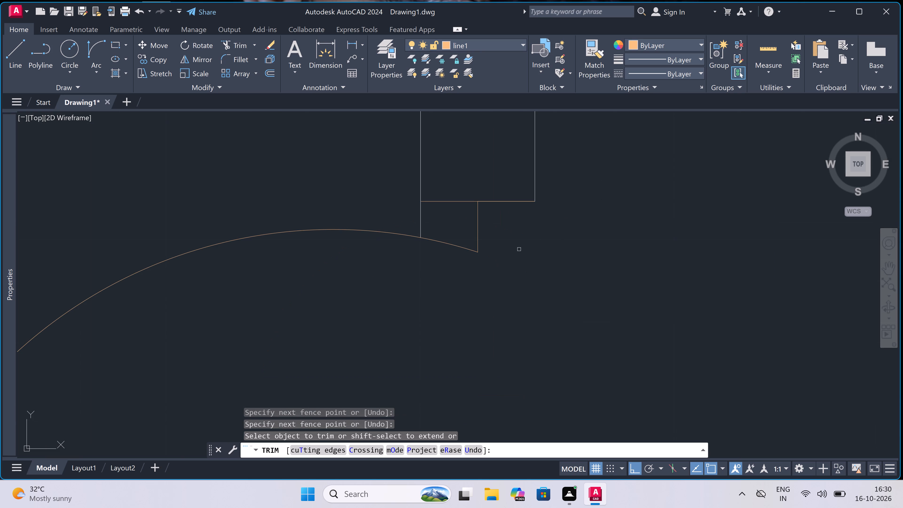
{"action": "key", "text": "Escape"}
Draw a door jamb across the right-hand wall of the fifth row's narrow left room, near its bottom, with a 2" stub and 2' leaf into the room.
{"action": "scroll", "coordinate": [516, 251], "scroll_direction": "down", "scroll_amount": 6}
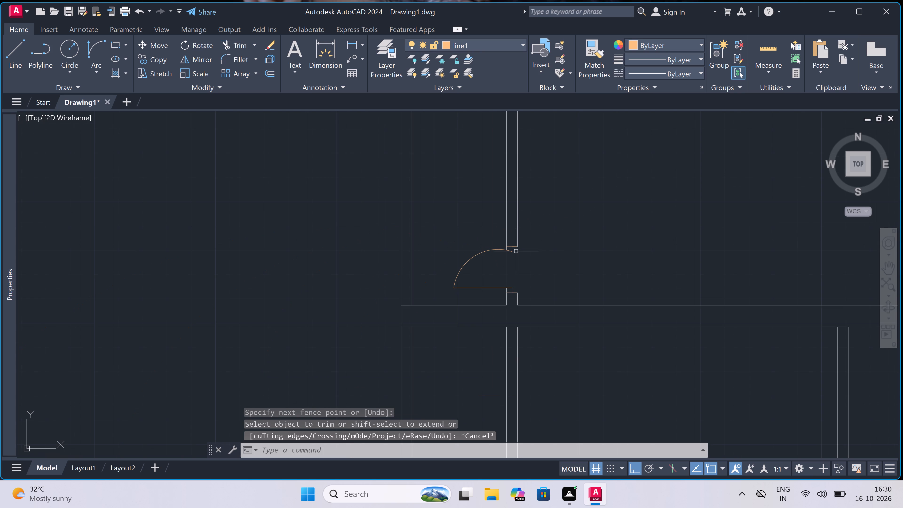
{"action": "scroll", "coordinate": [517, 252], "scroll_direction": "down", "scroll_amount": 1}
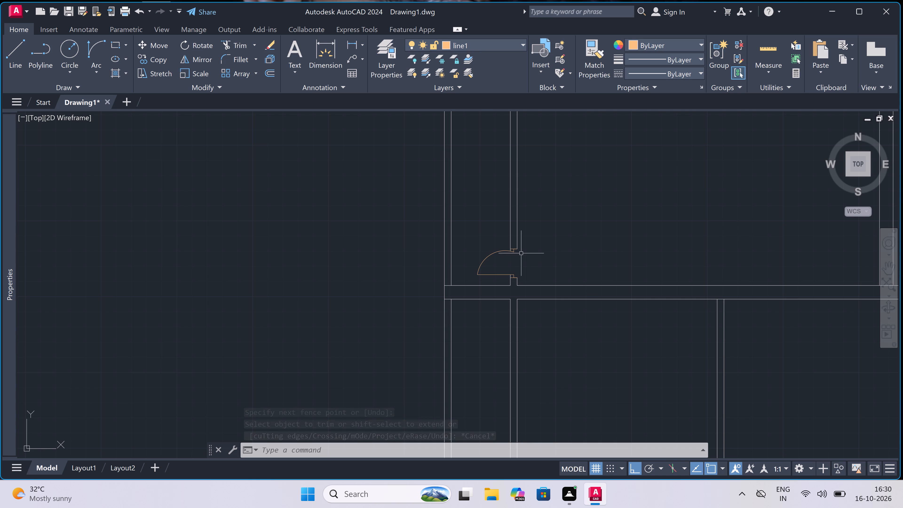
{"action": "scroll", "coordinate": [521, 252], "scroll_direction": "down", "scroll_amount": 1}
{"action": "scroll", "coordinate": [520, 273], "scroll_direction": "down", "scroll_amount": 1}
{"action": "scroll", "coordinate": [514, 357], "scroll_direction": "up", "scroll_amount": 1}
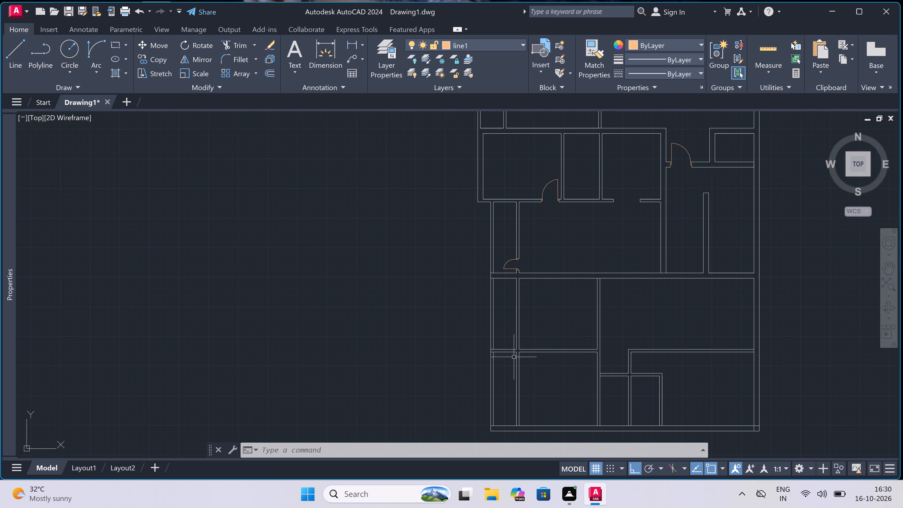
{"action": "scroll", "coordinate": [514, 357], "scroll_direction": "up", "scroll_amount": 1}
{"action": "scroll", "coordinate": [537, 307], "scroll_direction": "up", "scroll_amount": 2}
{"action": "key", "text": "l"}
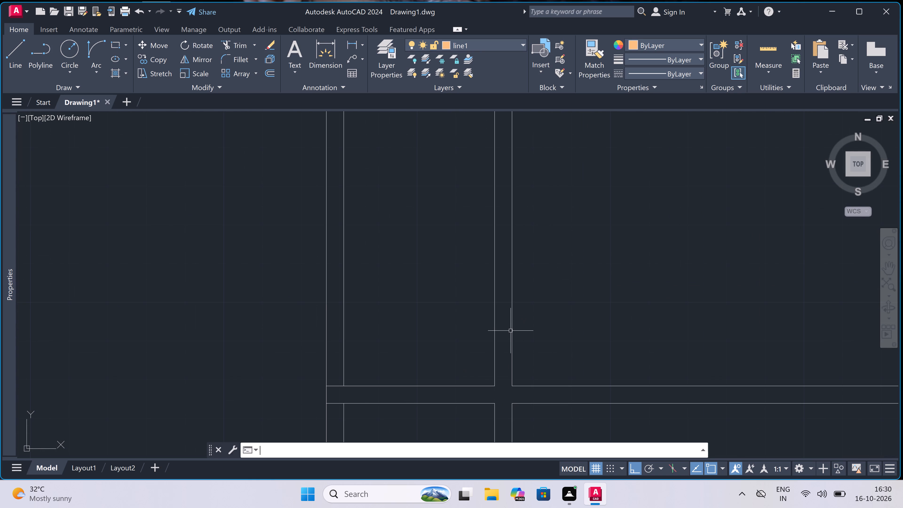
{"action": "key", "text": "space"}
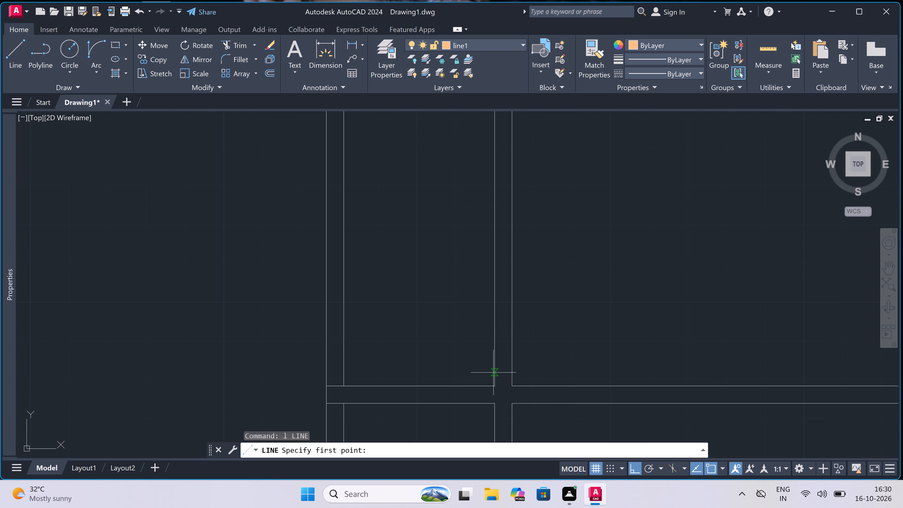
{"action": "left_click", "coordinate": [496, 366]}
{"action": "double_click", "coordinate": [510, 366]}
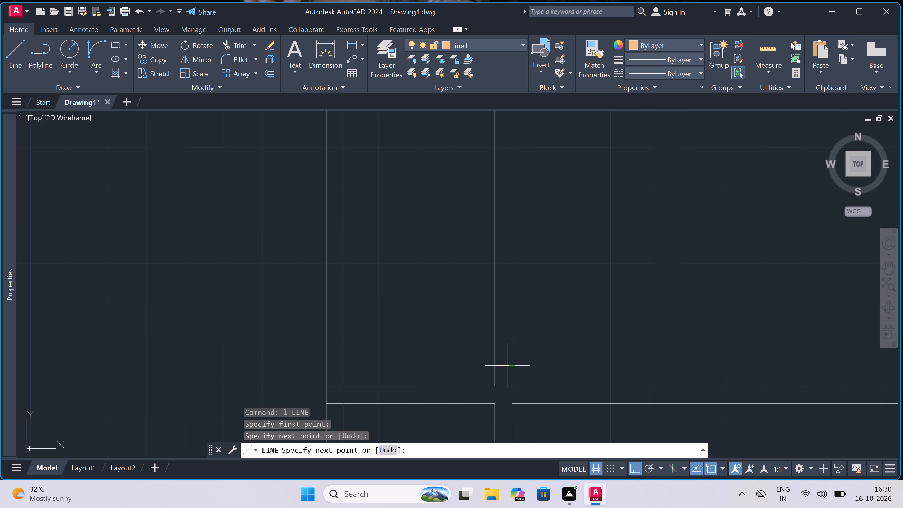
{"action": "left_click", "coordinate": [503, 366]}
{"action": "scroll", "coordinate": [506, 343], "scroll_direction": "up", "scroll_amount": 2}
{"action": "key", "text": "3"}
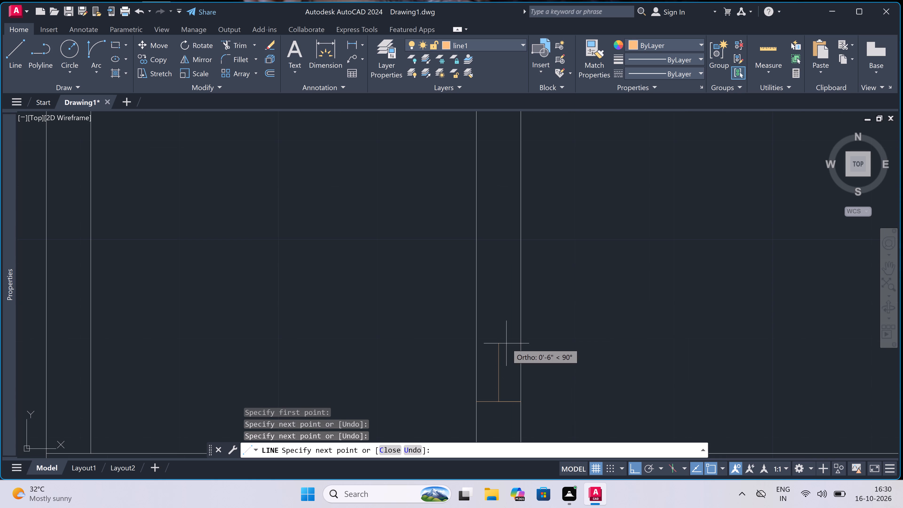
{"action": "key", "text": "BackSpace"}
{"action": "type", "text": "2\""}
{"action": "key", "text": "space"}
{"action": "type", "text": "2'"}
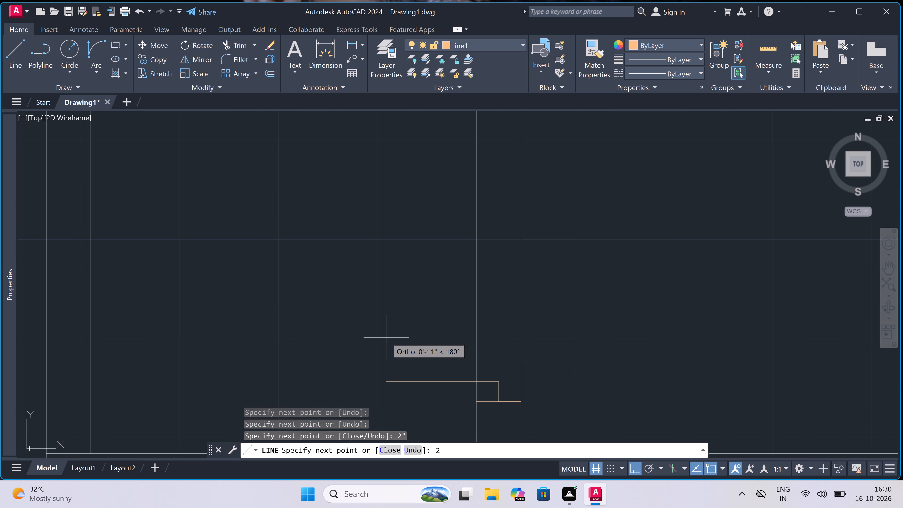
{"action": "key", "text": "space"}
{"action": "key", "text": "Escape"}
Draw the opposite jamb line across that wall above the new leaf, adding a 2" stub downward from its midpoint.
{"action": "key", "text": "space"}
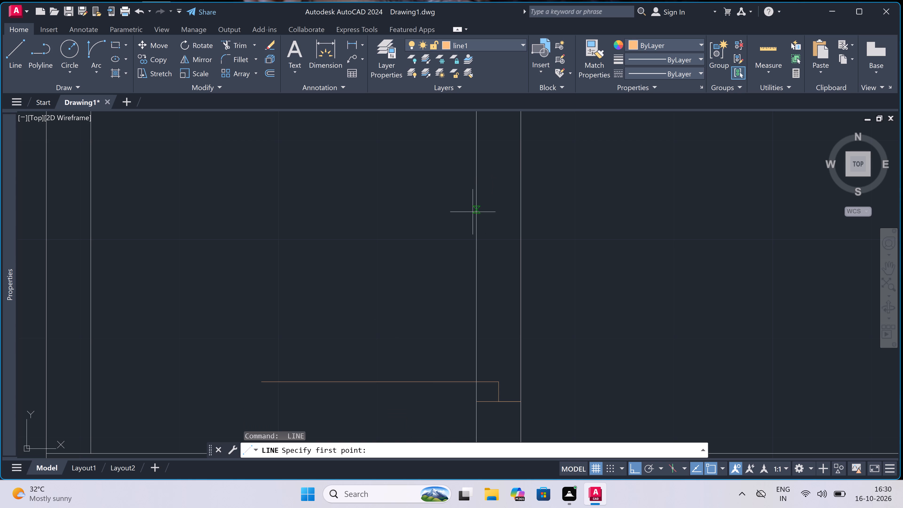
{"action": "left_click", "coordinate": [477, 219]}
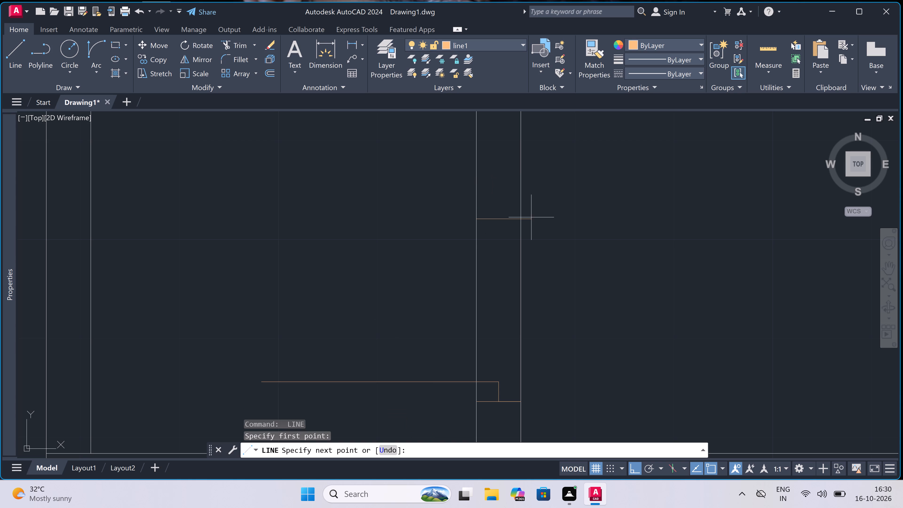
{"action": "left_click", "coordinate": [517, 220]}
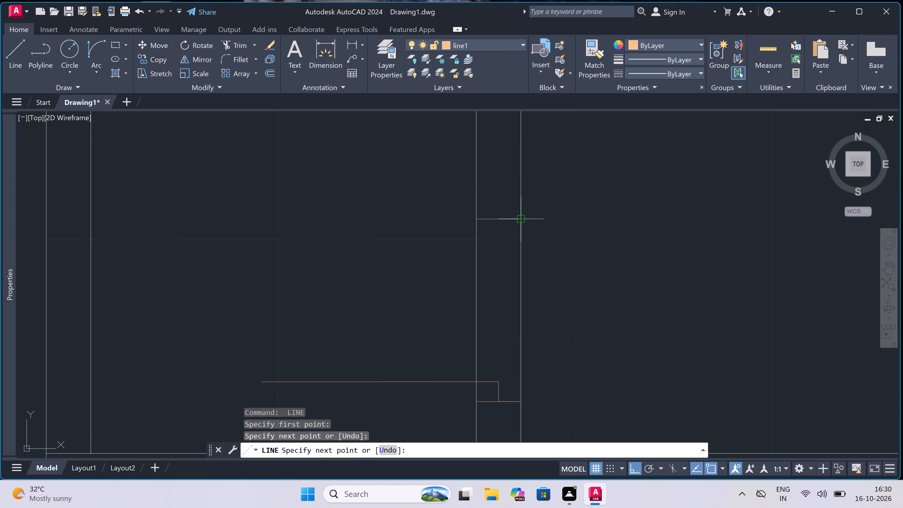
{"action": "left_click_drag", "start_coordinate": [499, 218], "coordinate": [496, 238]}
{"action": "type", "text": "2\""}
{"action": "key", "text": "space"}
{"action": "key", "text": "Escape"}
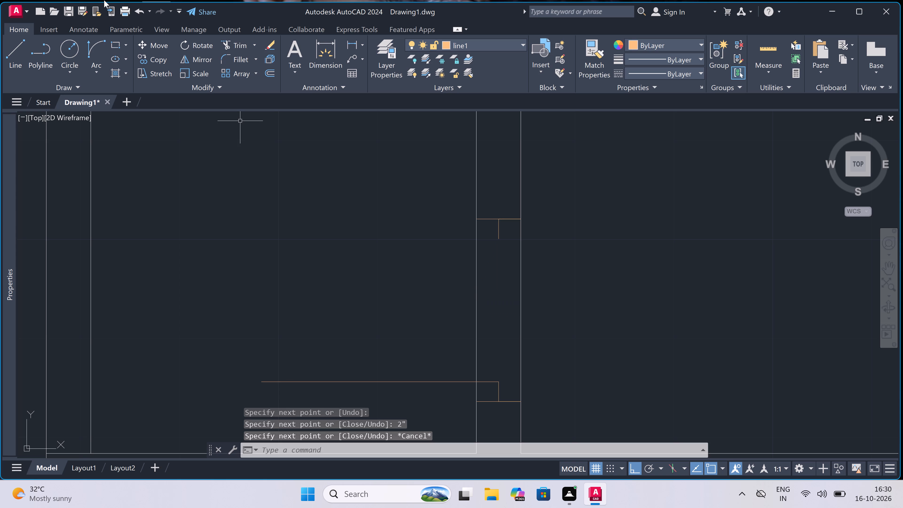
Draw a start-end-direction swing arc from the 2' leaf's free end to the upper stub's end, with its starting tangent straight up.
{"action": "left_click", "coordinate": [96, 46]}
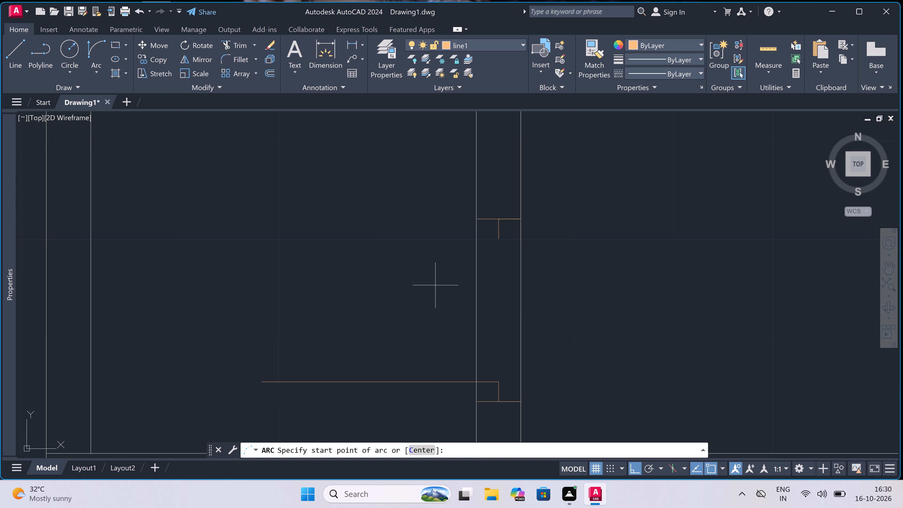
{"action": "left_click", "coordinate": [265, 380]}
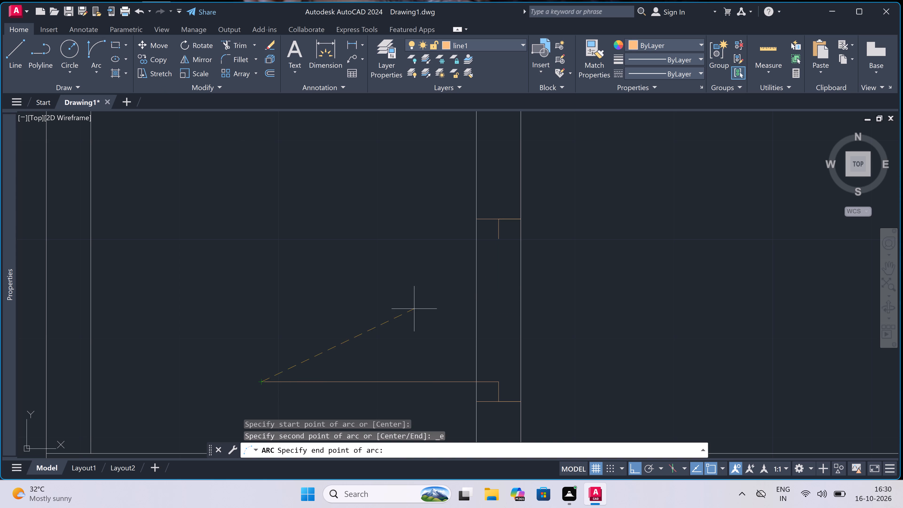
{"action": "left_click", "coordinate": [496, 237]}
{"action": "left_click", "coordinate": [368, 186]}
Trim both vertical wall lines between the two jambs of the fifth row's new door.
{"action": "key", "text": "t"}
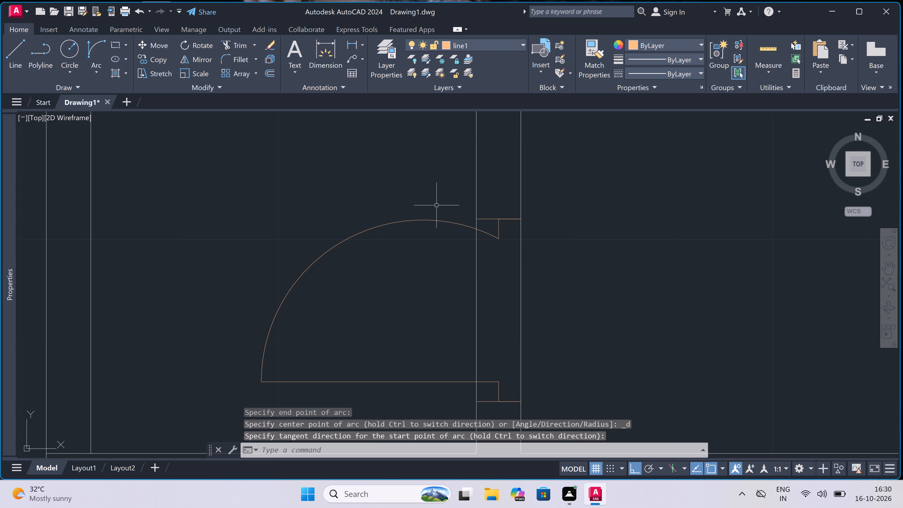
{"action": "key", "text": "r"}
{"action": "key", "text": "space"}
{"action": "left_click", "coordinate": [439, 245]}
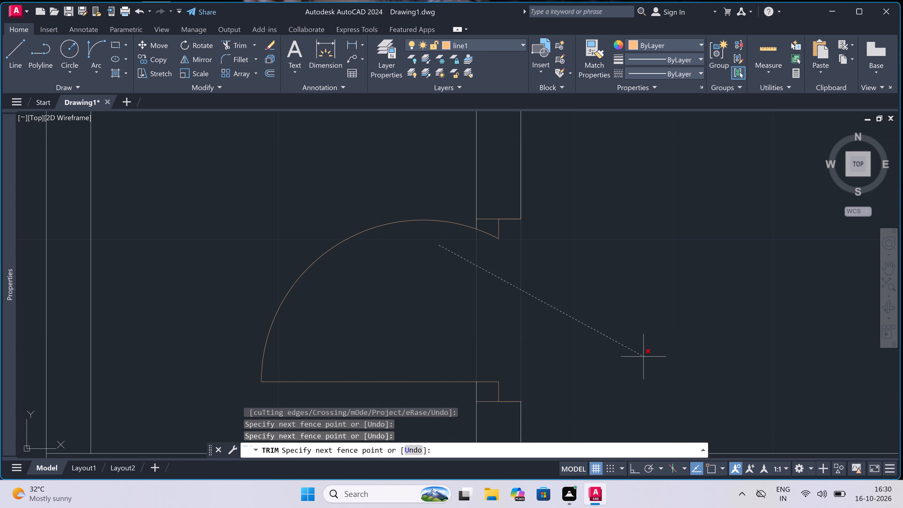
{"action": "left_click", "coordinate": [818, 398]}
{"action": "scroll", "coordinate": [453, 296], "scroll_direction": "down", "scroll_amount": 4}
{"action": "key", "text": "Escape"}
Draw a door jamb across the right-hand wall of the bottom row's narrow left room, with a 2" stub up from its midpoint and 2' leaf into the room.
{"action": "scroll", "coordinate": [453, 296], "scroll_direction": "down", "scroll_amount": 2}
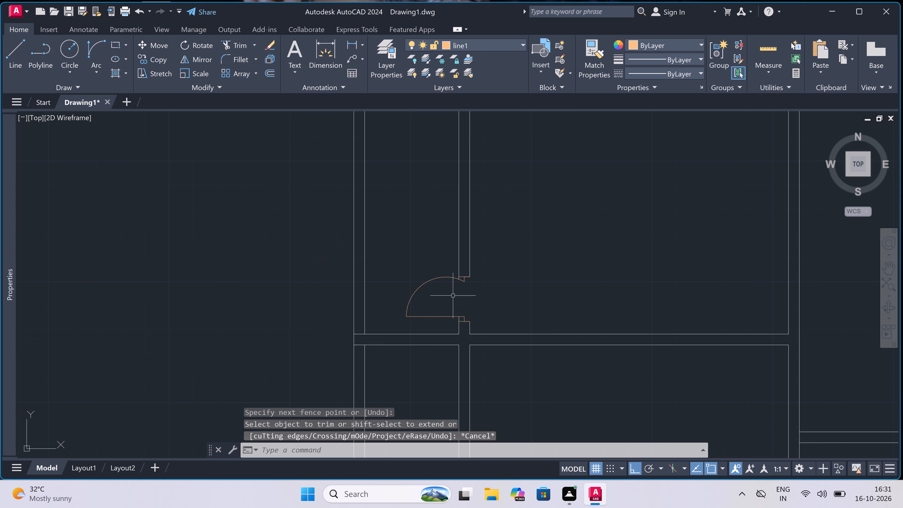
{"action": "scroll", "coordinate": [453, 296], "scroll_direction": "down", "scroll_amount": 2}
{"action": "scroll", "coordinate": [451, 305], "scroll_direction": "up", "scroll_amount": 2}
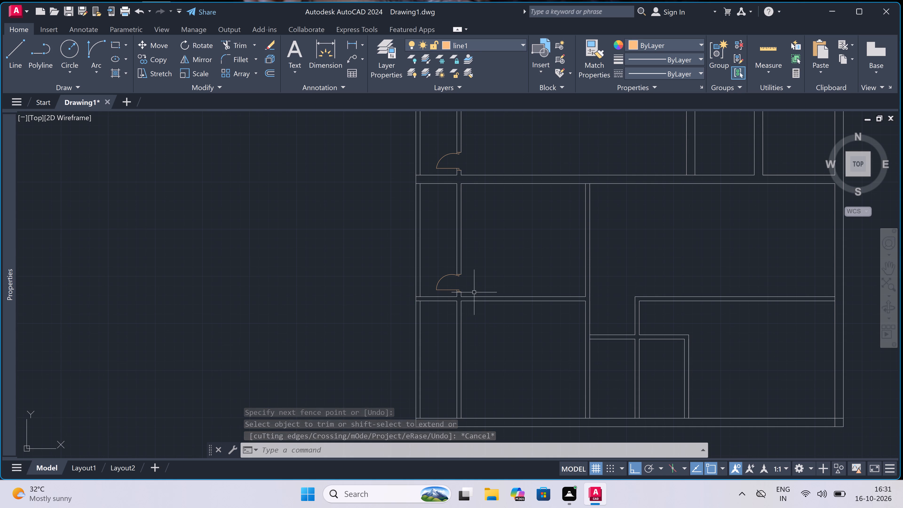
{"action": "scroll", "coordinate": [477, 336], "scroll_direction": "down", "scroll_amount": 2}
{"action": "scroll", "coordinate": [467, 344], "scroll_direction": "up", "scroll_amount": 3}
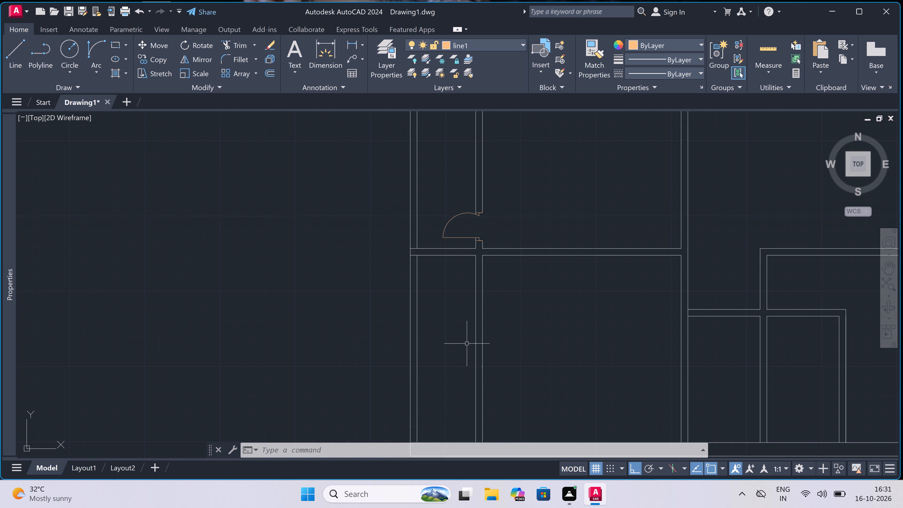
{"action": "scroll", "coordinate": [467, 344], "scroll_direction": "down", "scroll_amount": 2}
{"action": "scroll", "coordinate": [456, 361], "scroll_direction": "up", "scroll_amount": 3}
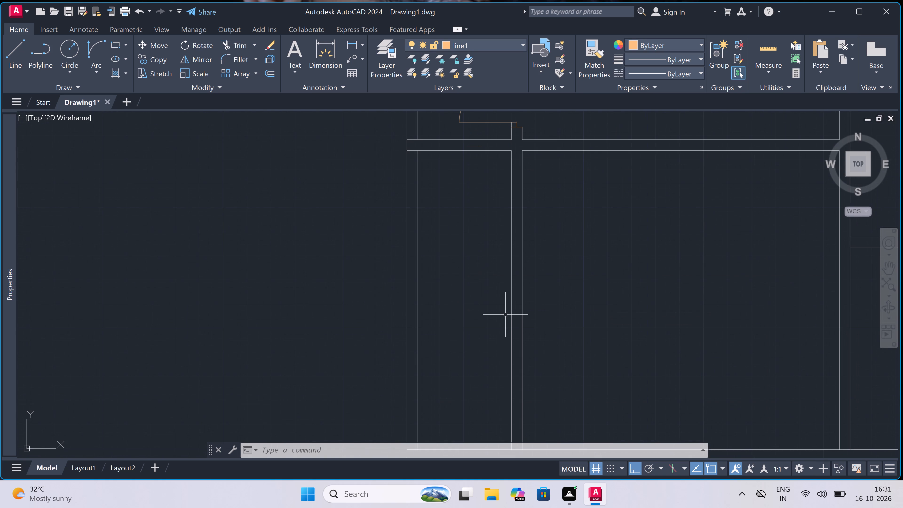
{"action": "type", "text": "l"}
{"action": "key", "text": "space"}
{"action": "scroll", "coordinate": [505, 315], "scroll_direction": "down", "scroll_amount": 1}
{"action": "scroll", "coordinate": [504, 325], "scroll_direction": "up", "scroll_amount": 1}
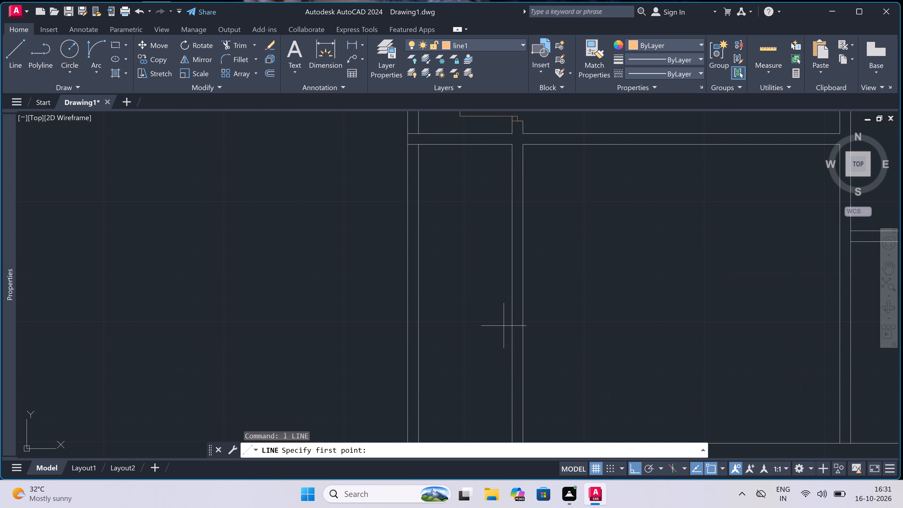
{"action": "left_click", "coordinate": [513, 344]}
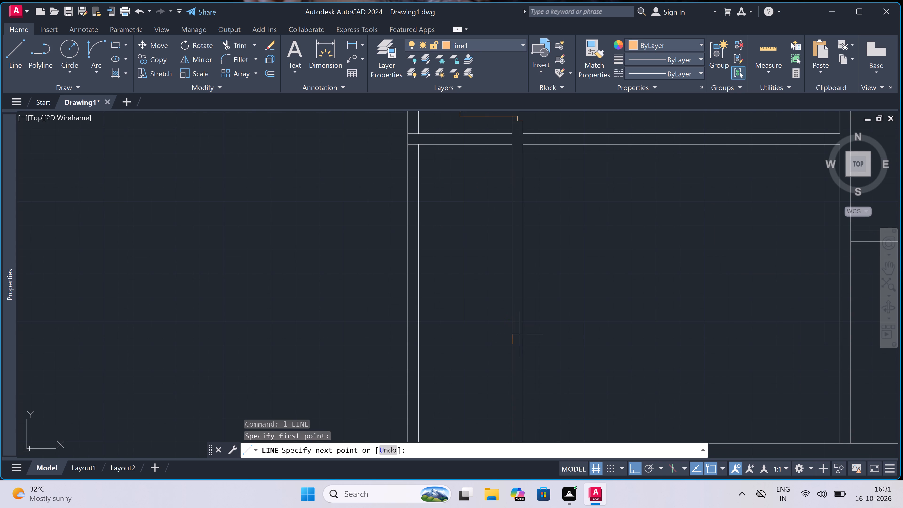
{"action": "scroll", "coordinate": [516, 363], "scroll_direction": "up", "scroll_amount": 3}
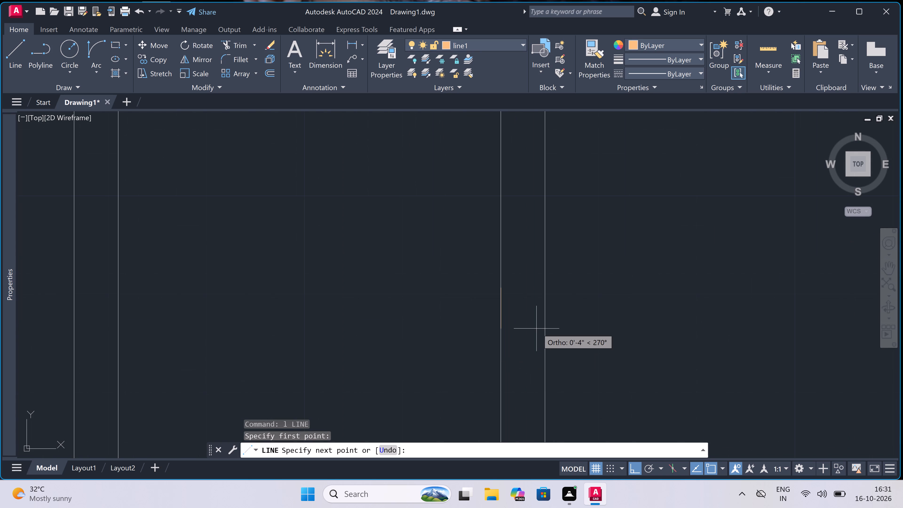
{"action": "double_click", "coordinate": [546, 287]}
{"action": "double_click", "coordinate": [523, 287]}
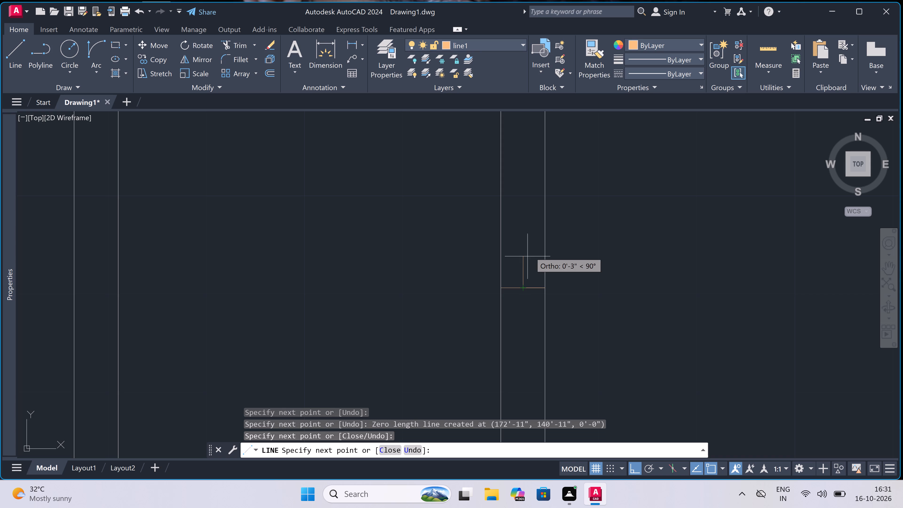
{"action": "type", "text": "2\""}
{"action": "key", "text": "space"}
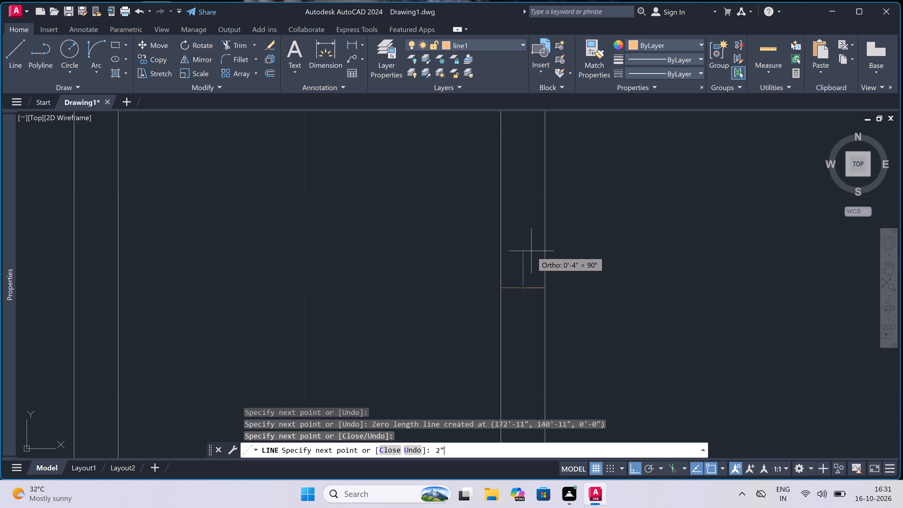
{"action": "key", "text": "2"}
{"action": "key", "text": "apostrophe"}
{"action": "key", "text": "space"}
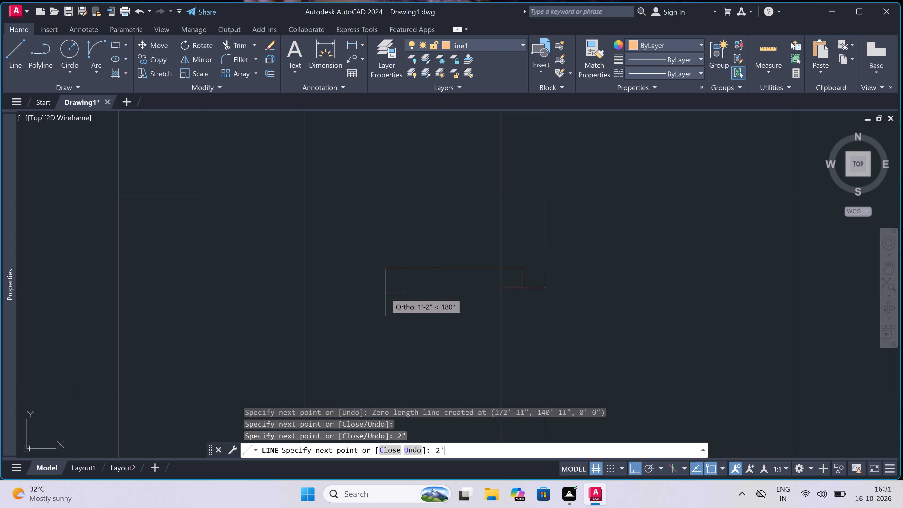
{"action": "key", "text": "Escape"}
Draw the opposite jamb line across that wall above the new leaf, adding a 2" stub downward from its midpoint.
{"action": "key", "text": "space"}
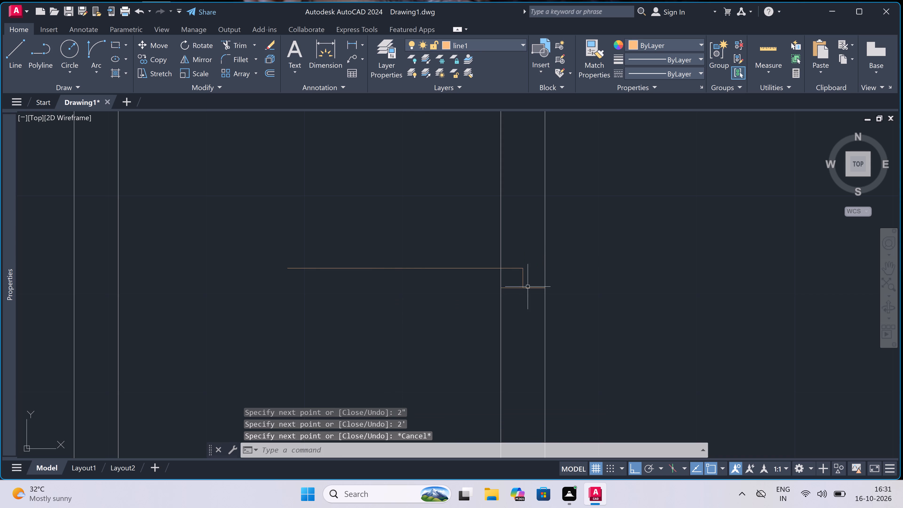
{"action": "scroll", "coordinate": [528, 287], "scroll_direction": "down", "scroll_amount": 3}
{"action": "scroll", "coordinate": [523, 205], "scroll_direction": "up", "scroll_amount": 1}
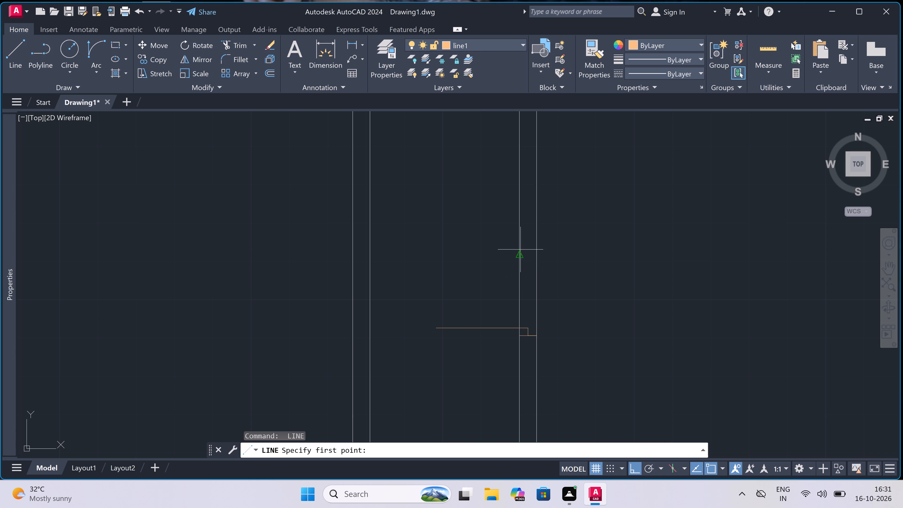
{"action": "left_click", "coordinate": [521, 249]}
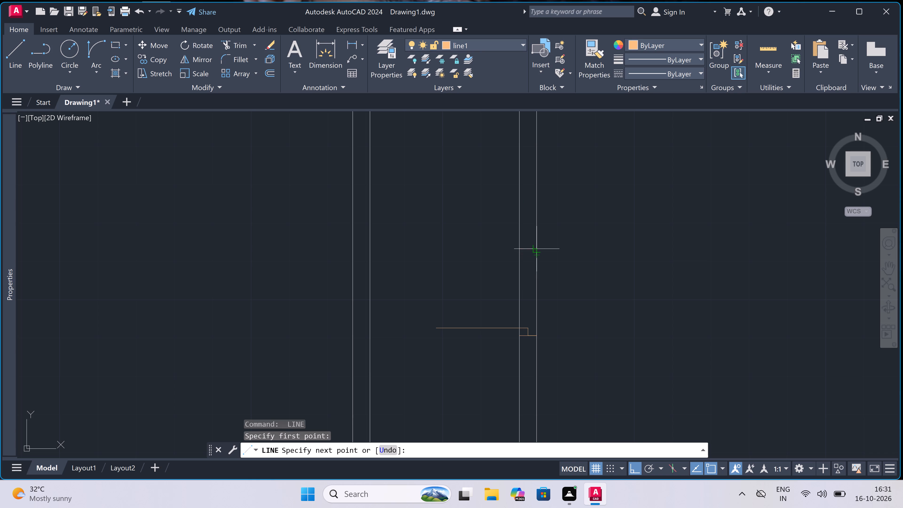
{"action": "double_click", "coordinate": [534, 247]}
{"action": "left_click", "coordinate": [524, 247]}
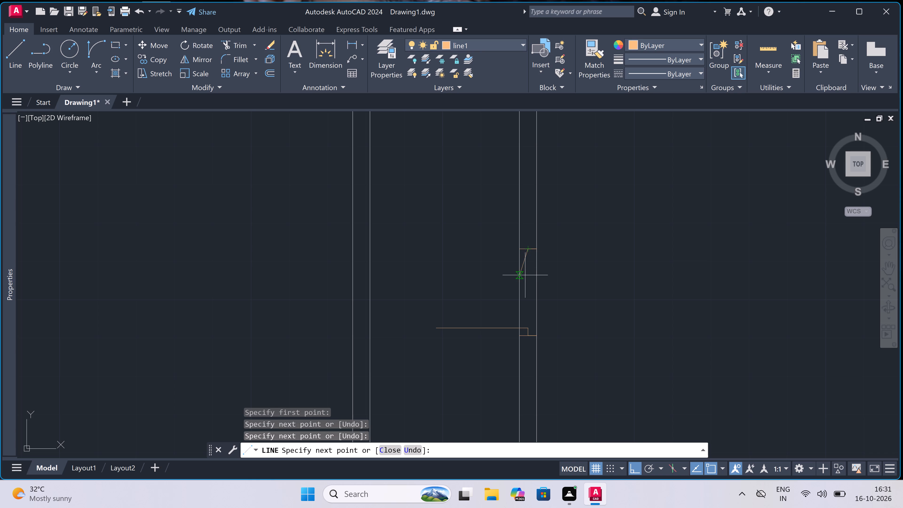
{"action": "key", "text": "2"}
{"action": "key", "text": "shift+quotedbl"}
{"action": "key", "text": "space"}
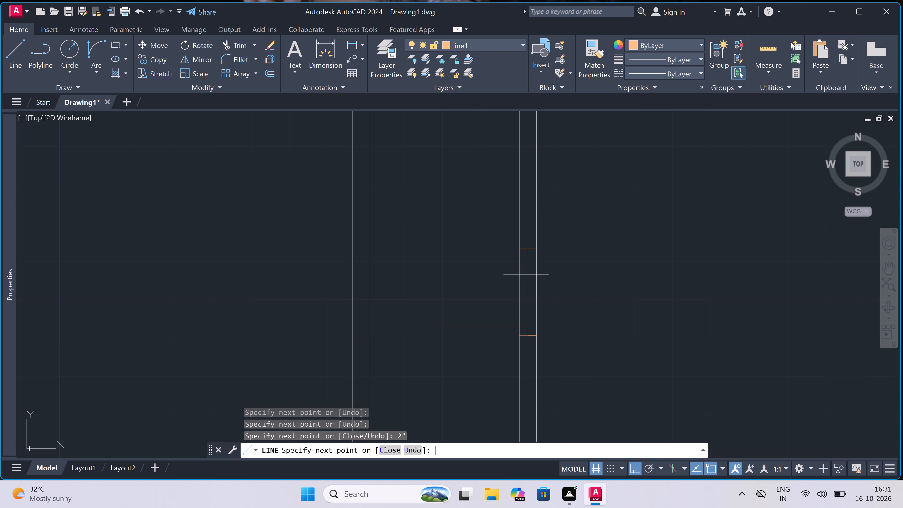
{"action": "key", "text": "Escape"}
Draw a start-end-direction swing arc from the bottom-row leaf's free end to the upper stub's end, with its starting tangent straight up.
{"action": "left_click", "coordinate": [93, 48]}
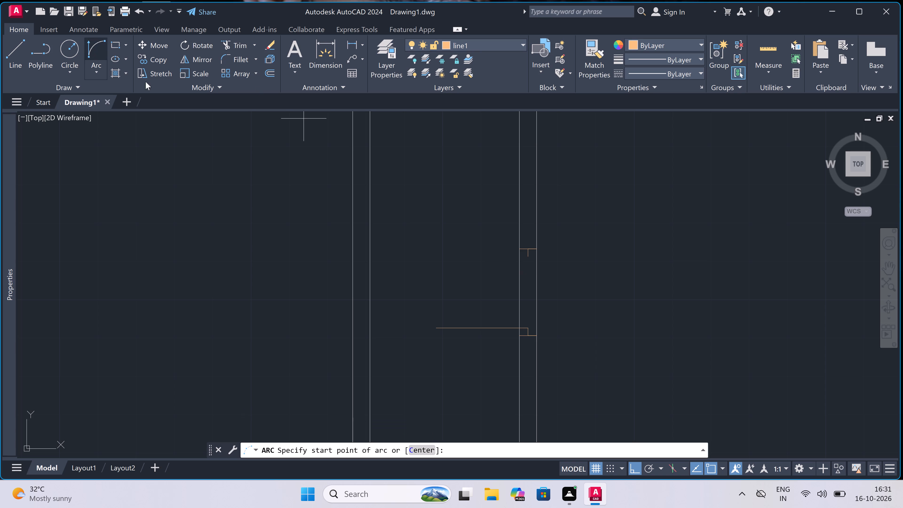
{"action": "scroll", "coordinate": [486, 348], "scroll_direction": "up", "scroll_amount": 1}
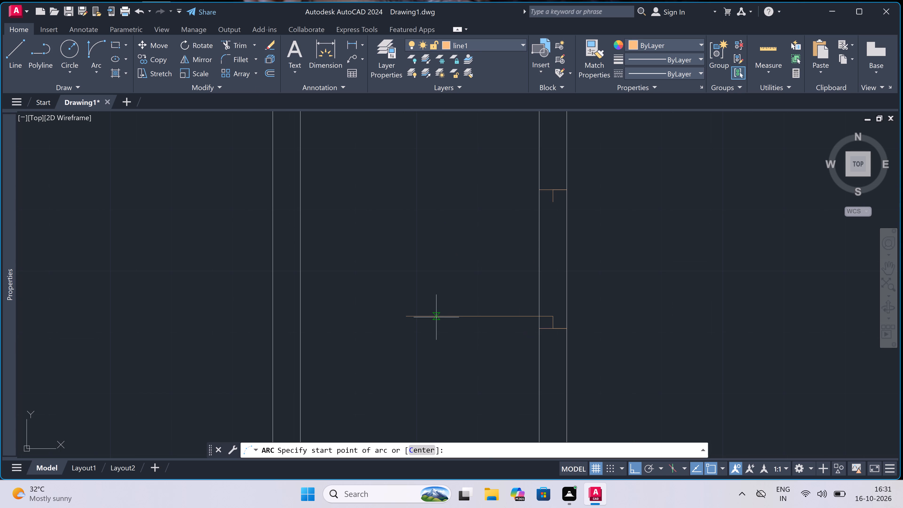
{"action": "double_click", "coordinate": [407, 315]}
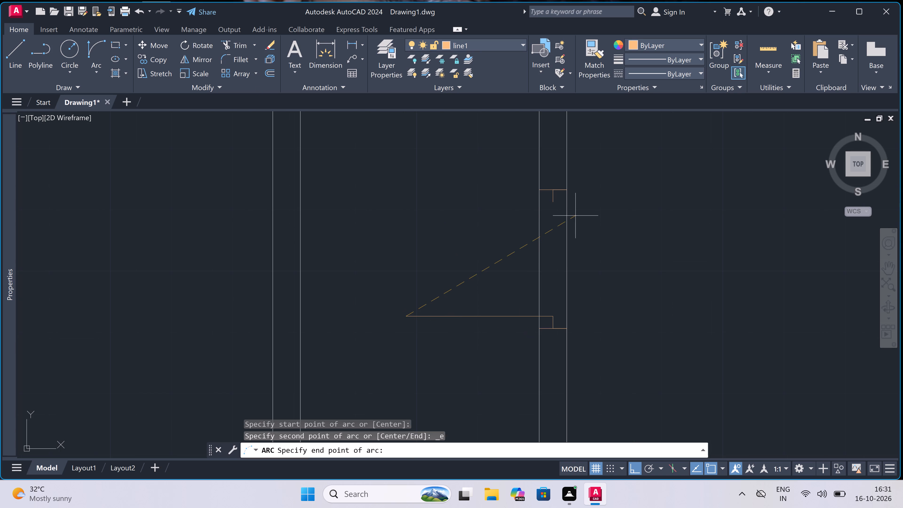
{"action": "left_click", "coordinate": [553, 205]}
{"action": "left_click", "coordinate": [442, 186]}
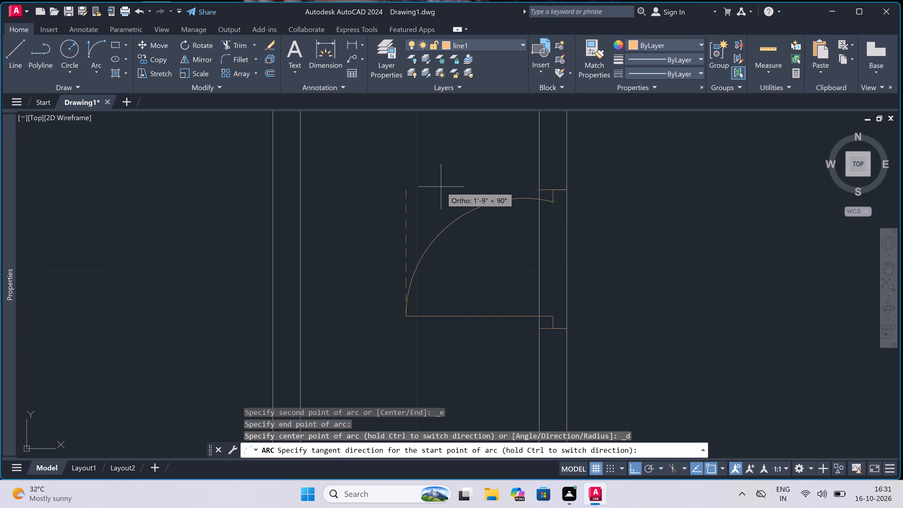
Trim both vertical wall lines between the jambs of the bottom row's new door.
{"action": "key", "text": "t"}
{"action": "key", "text": "r"}
{"action": "key", "text": "space"}
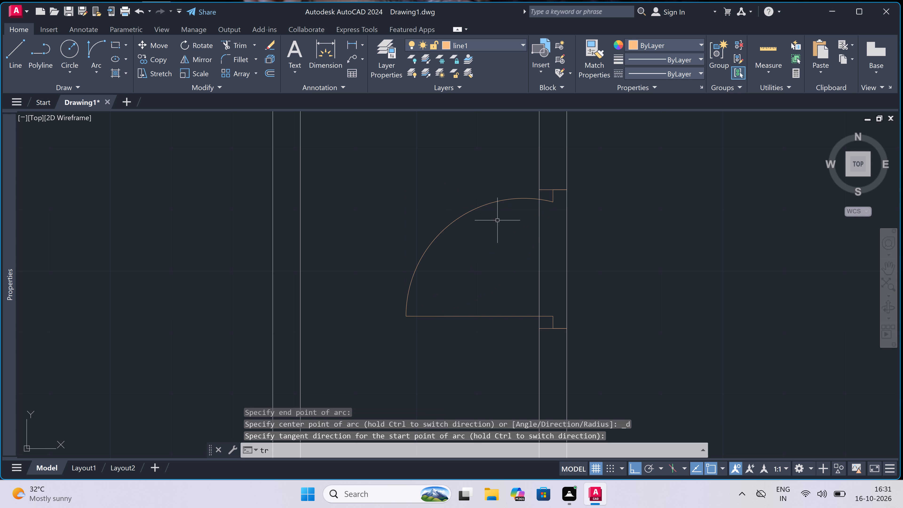
{"action": "left_click_drag", "start_coordinate": [511, 247], "coordinate": [514, 248]}
{"action": "double_click", "coordinate": [647, 261]}
{"action": "scroll", "coordinate": [491, 242], "scroll_direction": "down", "scroll_amount": 3}
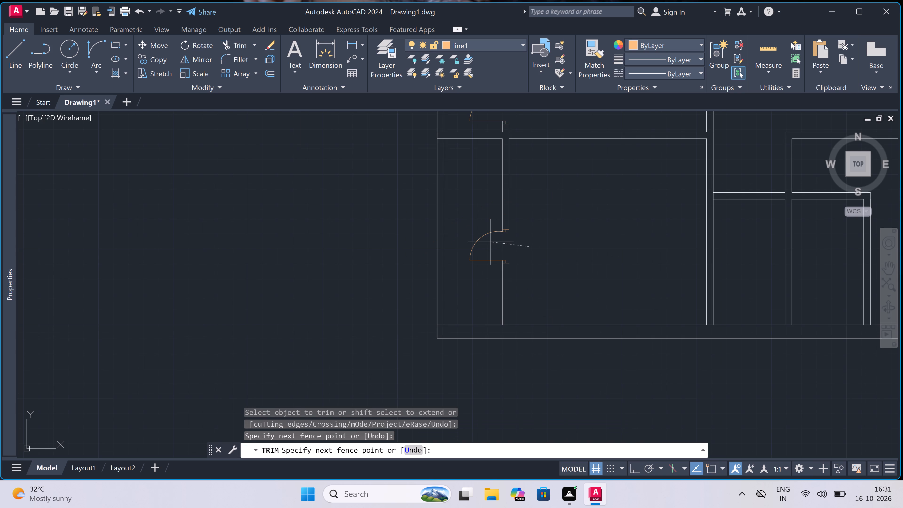
{"action": "left_click", "coordinate": [491, 242]}
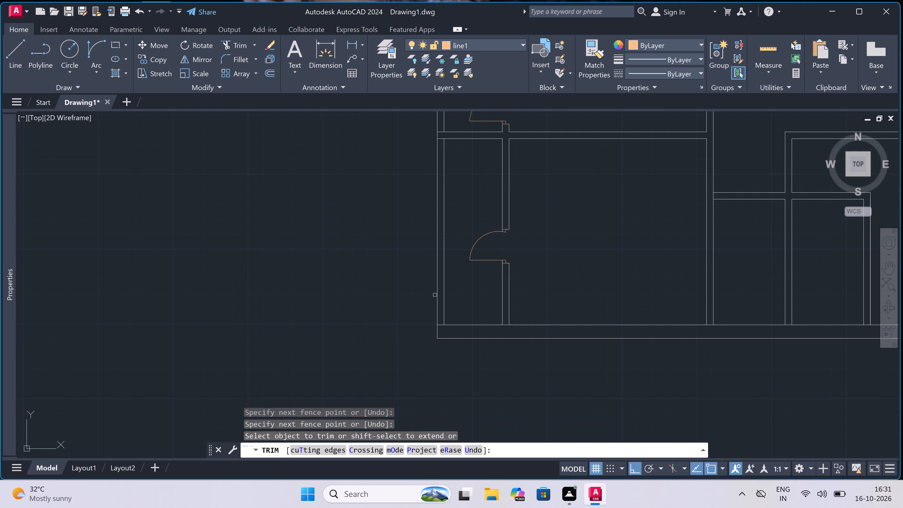
{"action": "key", "text": "Escape"}
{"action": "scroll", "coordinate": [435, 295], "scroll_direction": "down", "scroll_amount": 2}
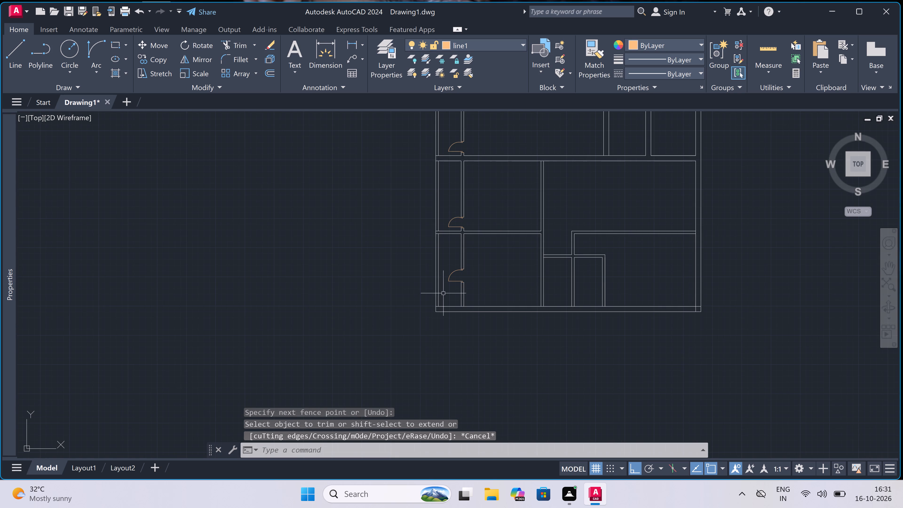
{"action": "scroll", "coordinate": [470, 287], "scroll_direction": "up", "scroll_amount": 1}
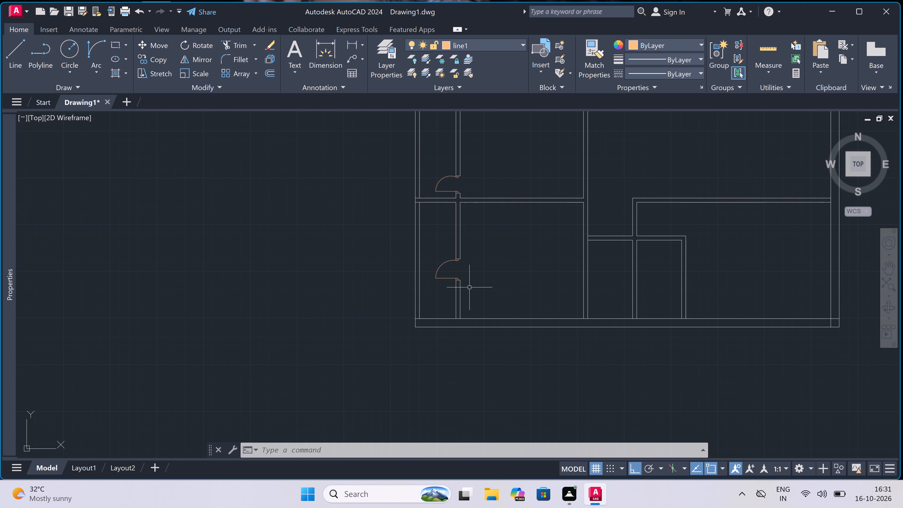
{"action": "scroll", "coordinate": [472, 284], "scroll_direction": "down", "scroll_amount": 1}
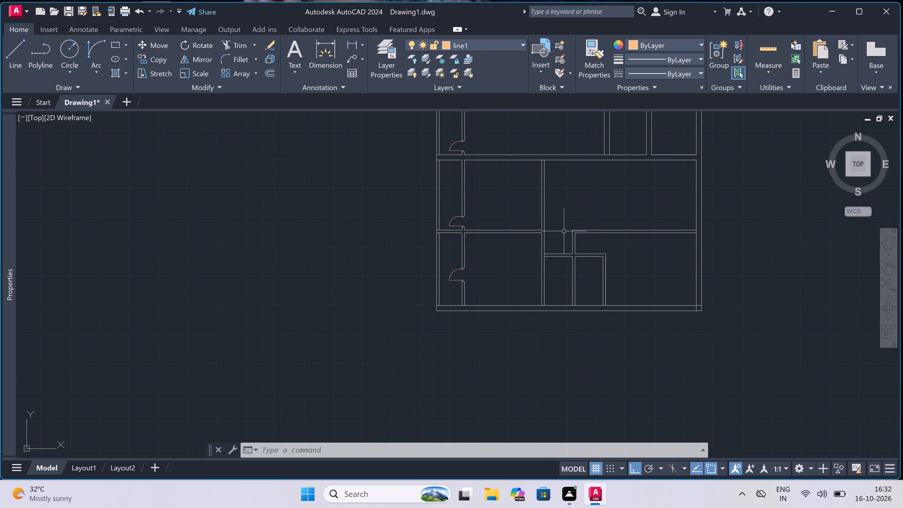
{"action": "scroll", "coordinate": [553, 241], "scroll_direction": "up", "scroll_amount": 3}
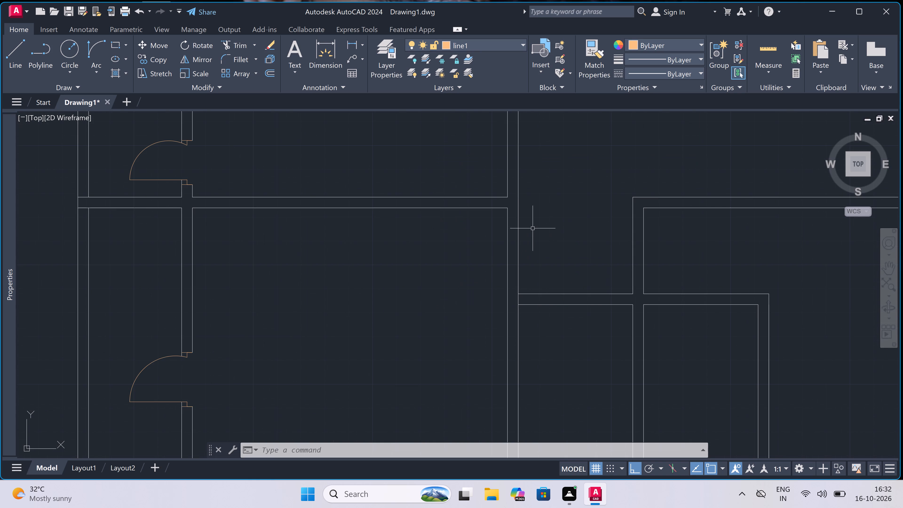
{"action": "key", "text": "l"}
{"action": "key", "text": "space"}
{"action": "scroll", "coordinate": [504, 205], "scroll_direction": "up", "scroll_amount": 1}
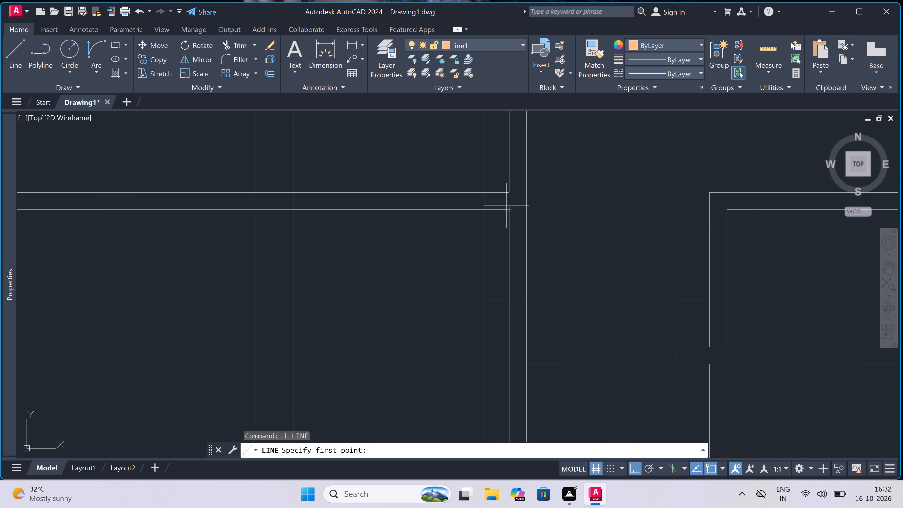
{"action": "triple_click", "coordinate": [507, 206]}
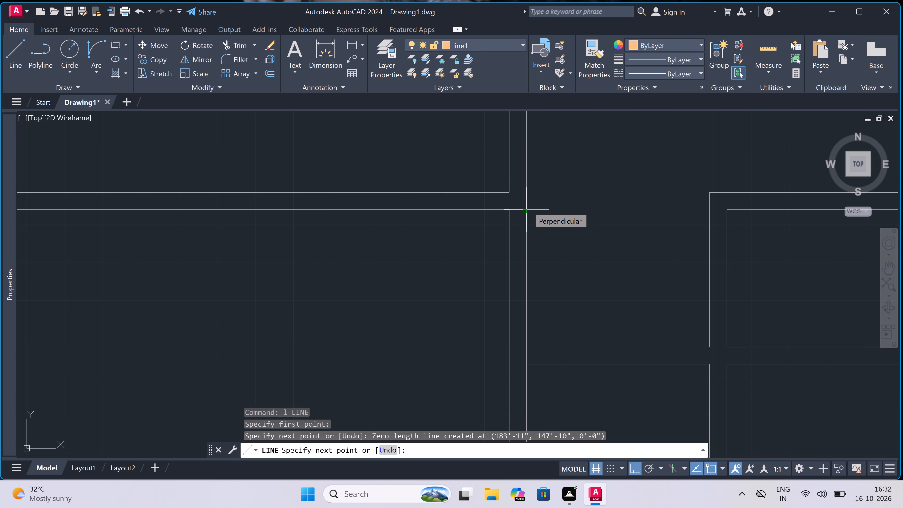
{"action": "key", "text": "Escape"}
On layer 0, draw a line across the vertical wall, continuing the lower face of the middle room's bottom horizontal wall.
{"action": "left_click", "coordinate": [507, 41]}
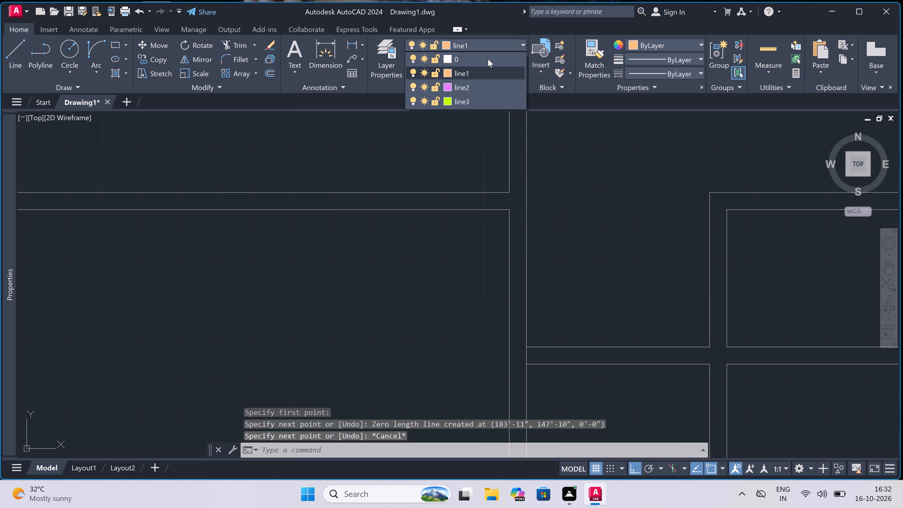
{"action": "left_click", "coordinate": [488, 59]}
{"action": "key", "text": "space"}
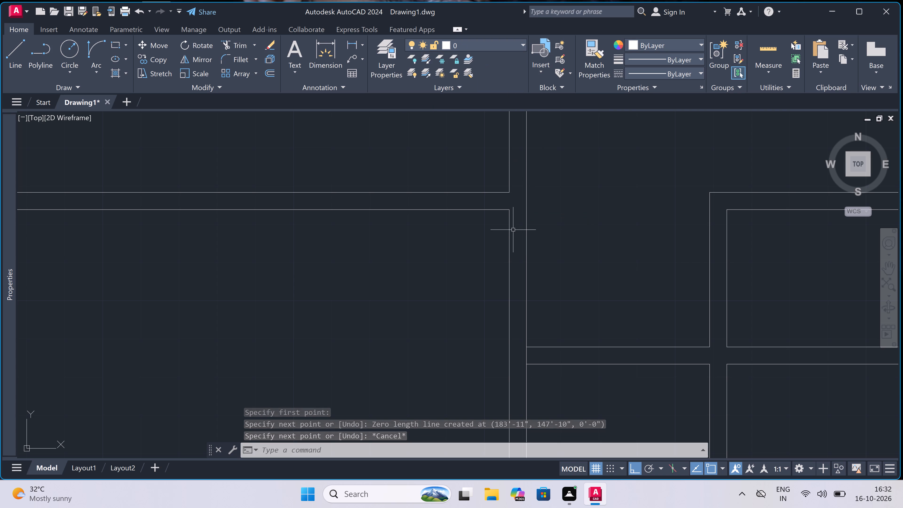
{"action": "scroll", "coordinate": [506, 207], "scroll_direction": "up", "scroll_amount": 1}
{"action": "left_click", "coordinate": [509, 209]}
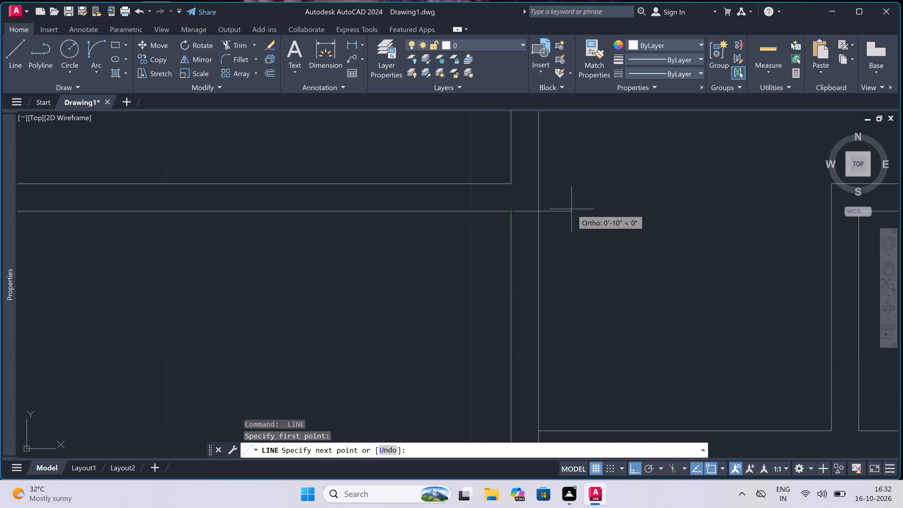
{"action": "left_click", "coordinate": [541, 209]}
{"action": "key", "text": "Escape"}
Draw a second line across the same vertical wall, continuing the upper face of the two small bottom rooms' top wall.
{"action": "scroll", "coordinate": [542, 207], "scroll_direction": "down", "scroll_amount": 3}
{"action": "key", "text": "space"}
{"action": "scroll", "coordinate": [538, 262], "scroll_direction": "up", "scroll_amount": 3}
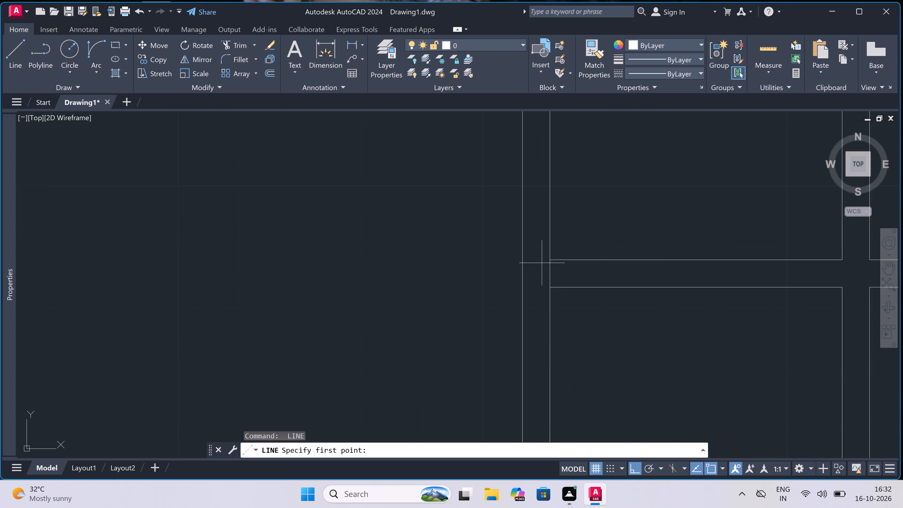
{"action": "left_click", "coordinate": [550, 260]}
{"action": "triple_click", "coordinate": [527, 255]}
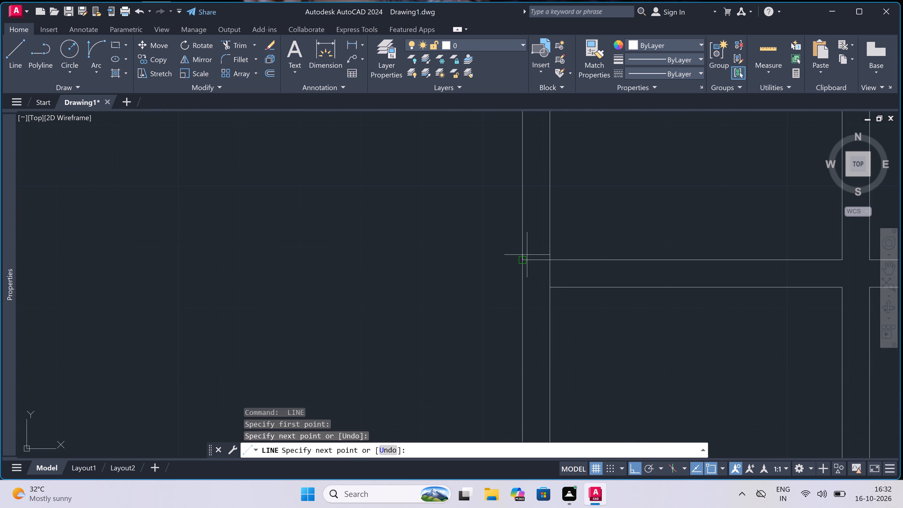
{"action": "key", "text": "Escape"}
{"action": "scroll", "coordinate": [527, 256], "scroll_direction": "down", "scroll_amount": 1}
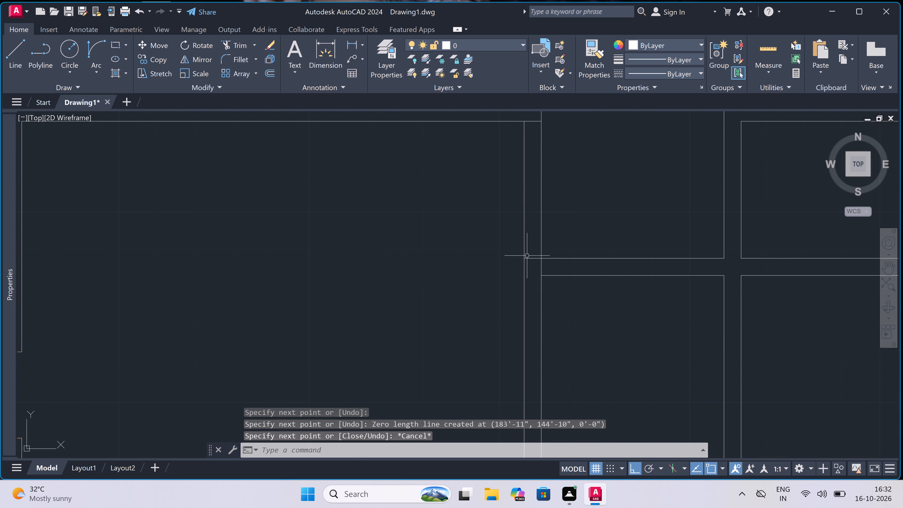
Trim both vertical wall lines between the two closing lines and the leftover piece inside the small room's wall corner to form a passage.
{"action": "scroll", "coordinate": [527, 256], "scroll_direction": "down", "scroll_amount": 2}
{"action": "scroll", "coordinate": [534, 247], "scroll_direction": "up", "scroll_amount": 1}
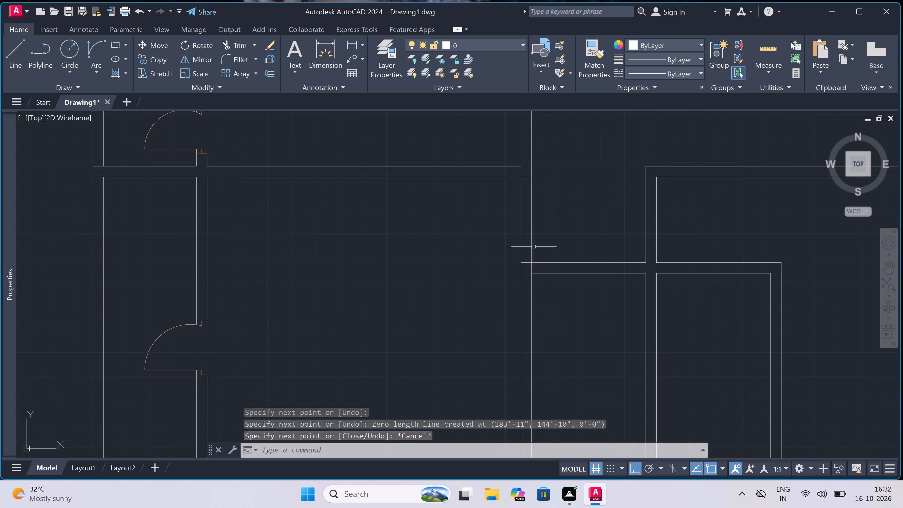
{"action": "key", "text": "t"}
{"action": "key", "text": "r"}
{"action": "key", "text": "space"}
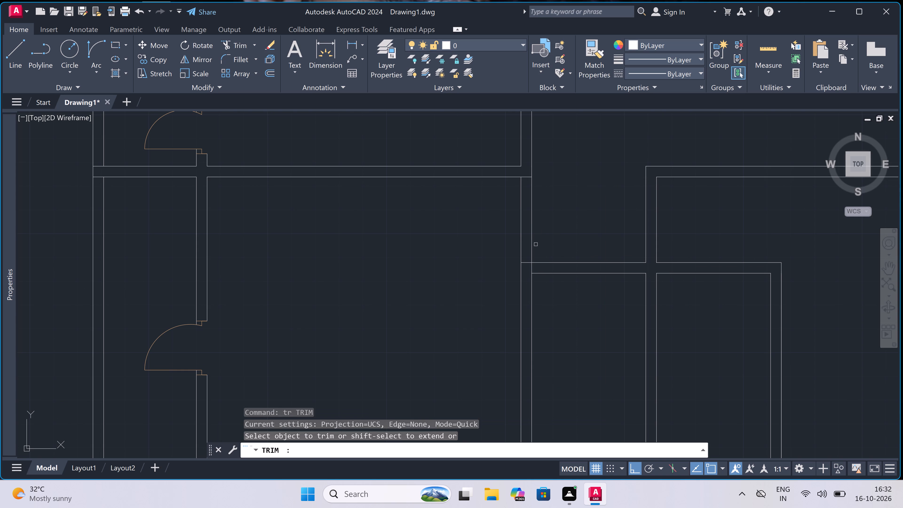
{"action": "left_click", "coordinate": [539, 239]}
{"action": "left_click", "coordinate": [499, 245]}
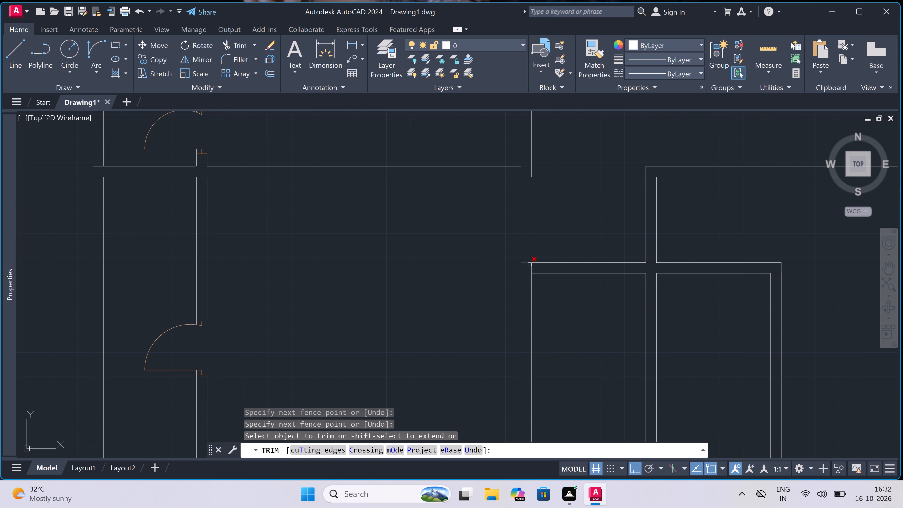
{"action": "double_click", "coordinate": [533, 267]}
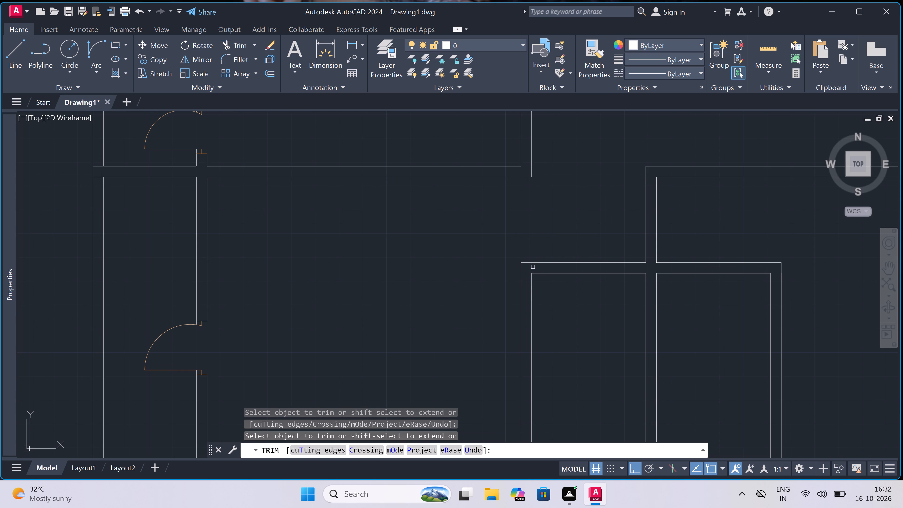
{"action": "key", "text": "Escape"}
On layer line1, draw a jamb across the left small bottom room's top wall near the partition, with a 2" stub leftward from its midpoint and 2' leaf downward.
{"action": "scroll", "coordinate": [538, 264], "scroll_direction": "down", "scroll_amount": 1}
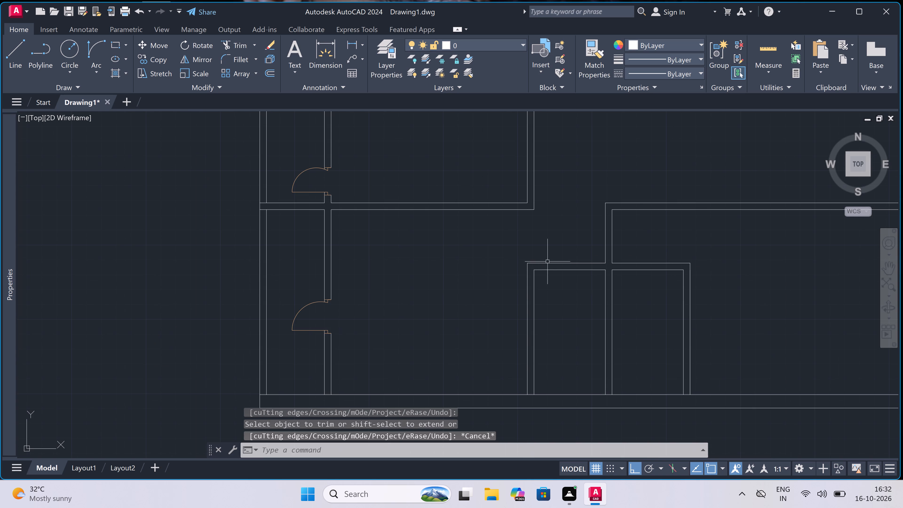
{"action": "key", "text": "l"}
{"action": "key", "text": "space"}
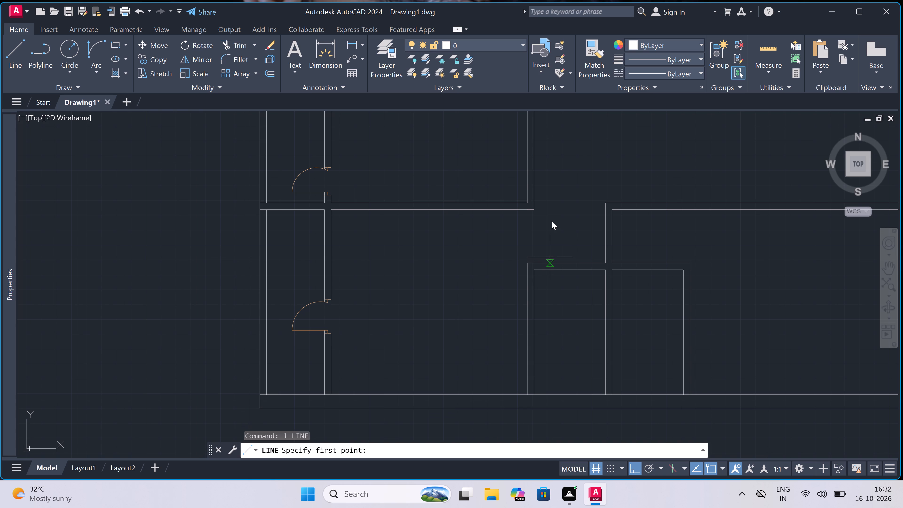
{"action": "left_click", "coordinate": [506, 45]}
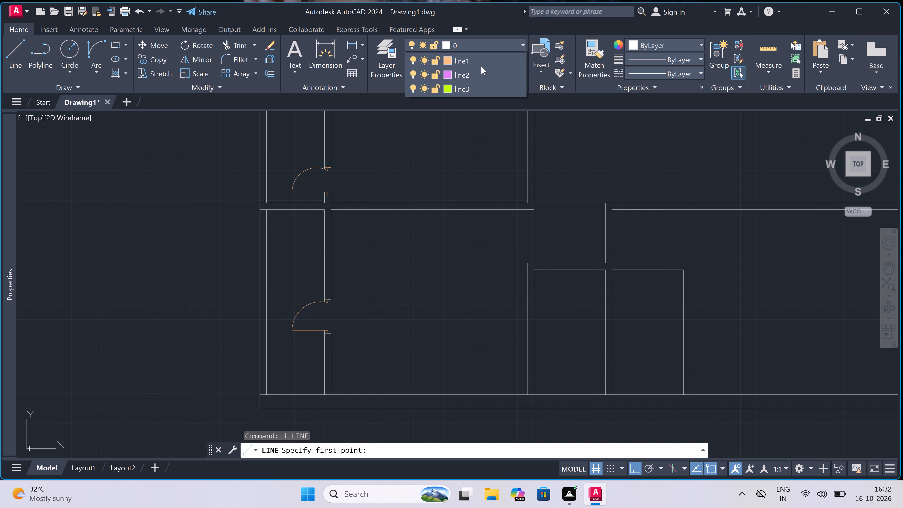
{"action": "left_click", "coordinate": [477, 74]}
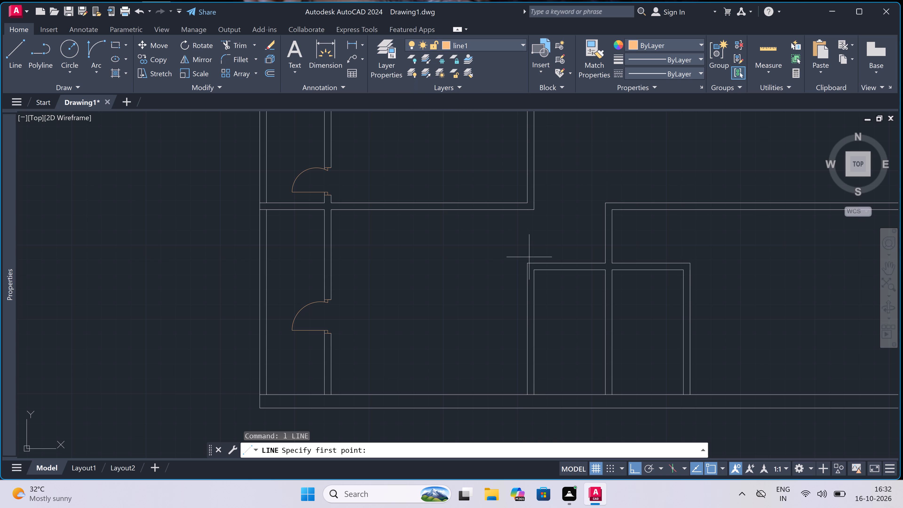
{"action": "scroll", "coordinate": [578, 266], "scroll_direction": "up", "scroll_amount": 2}
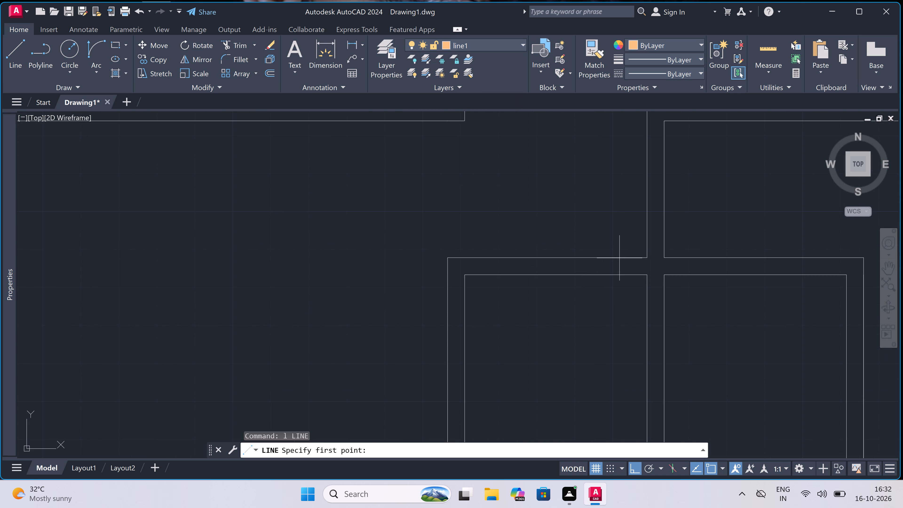
{"action": "scroll", "coordinate": [619, 260], "scroll_direction": "up", "scroll_amount": 1}
{"action": "left_click", "coordinate": [633, 258]}
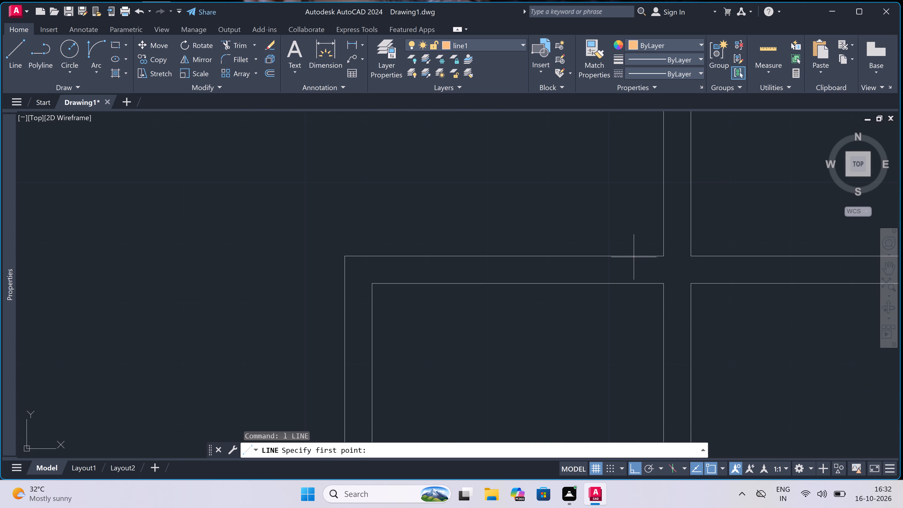
{"action": "double_click", "coordinate": [635, 284]}
{"action": "double_click", "coordinate": [634, 268]}
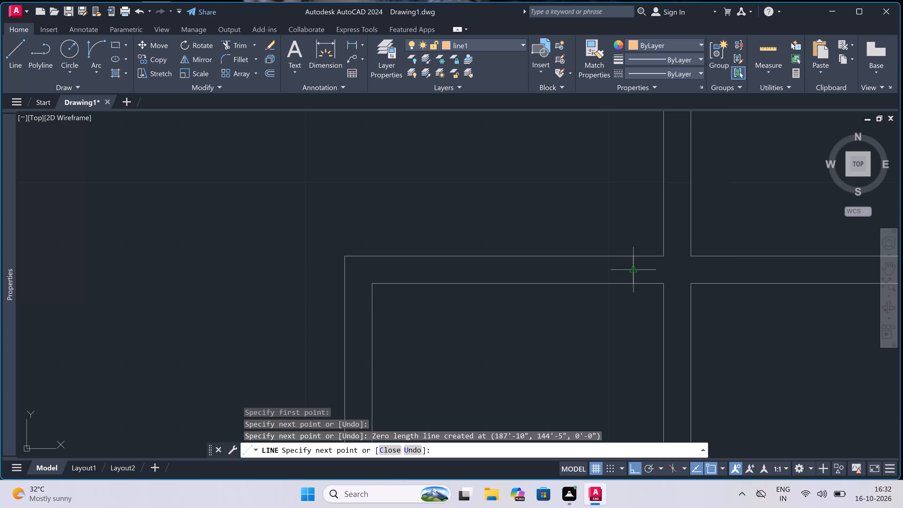
{"action": "type", "text": "2\""}
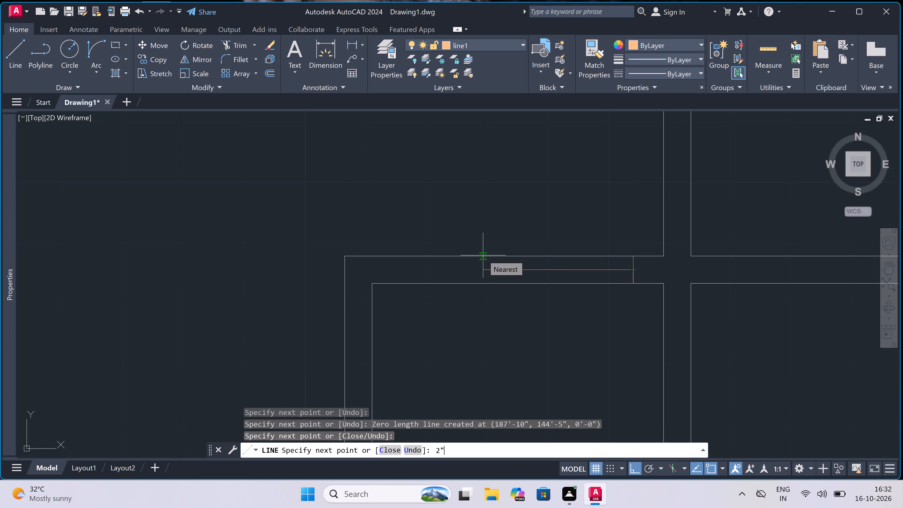
{"action": "key", "text": "space"}
{"action": "scroll", "coordinate": [615, 237], "scroll_direction": "down", "scroll_amount": 1}
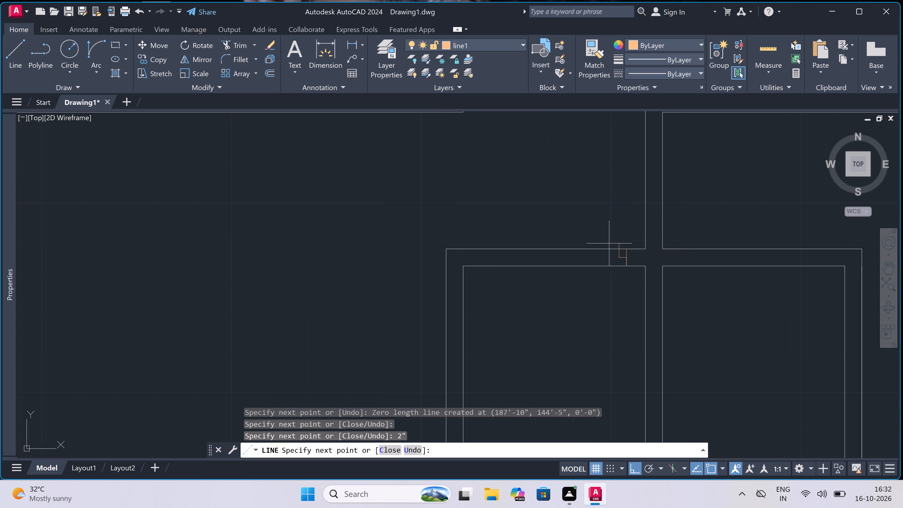
{"action": "scroll", "coordinate": [630, 298], "scroll_direction": "up", "scroll_amount": 1}
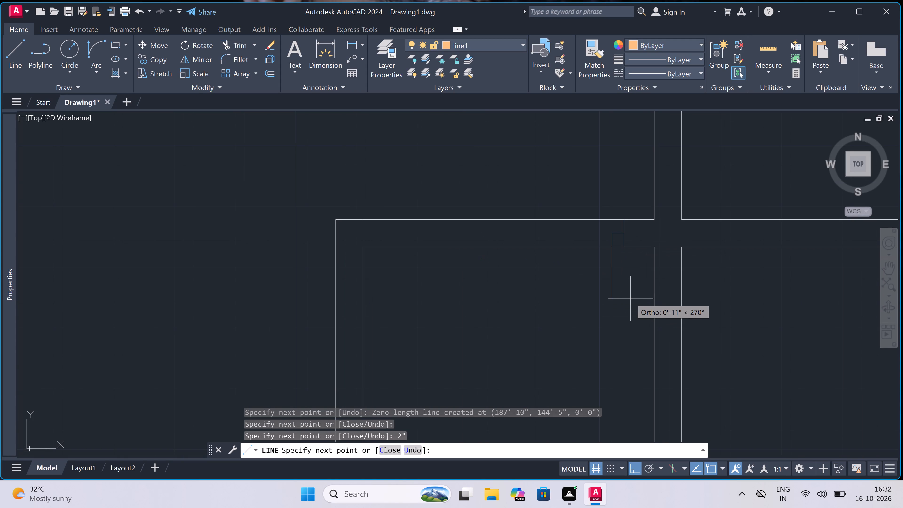
{"action": "type", "text": "2'"}
{"action": "key", "text": "space"}
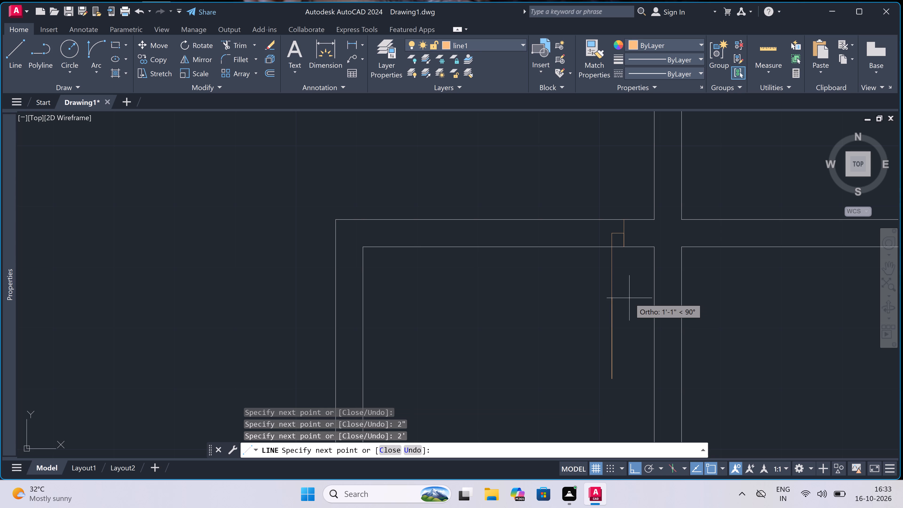
{"action": "key", "text": "Escape"}
Draw the opposite jamb line across that top wall, adding a 2" stub from its midpoint toward the leaf.
{"action": "key", "text": "space"}
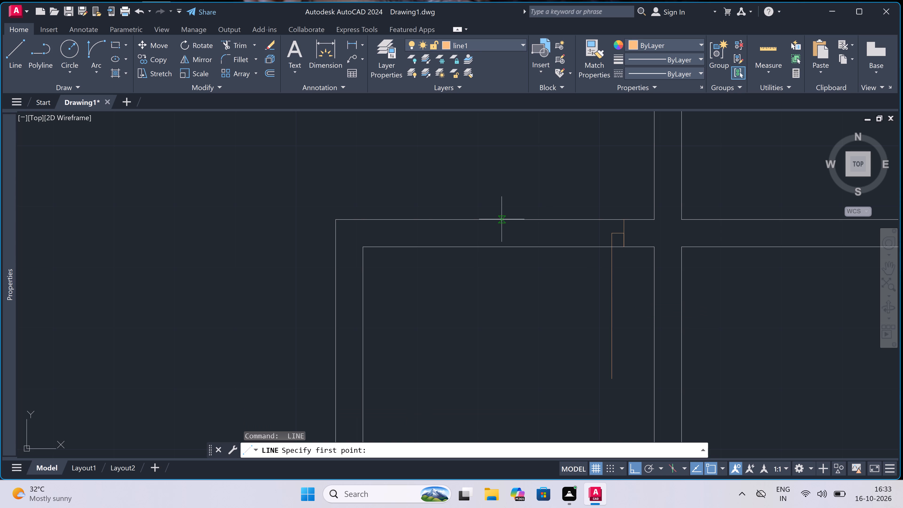
{"action": "left_click", "coordinate": [493, 220]}
{"action": "left_click", "coordinate": [492, 246]}
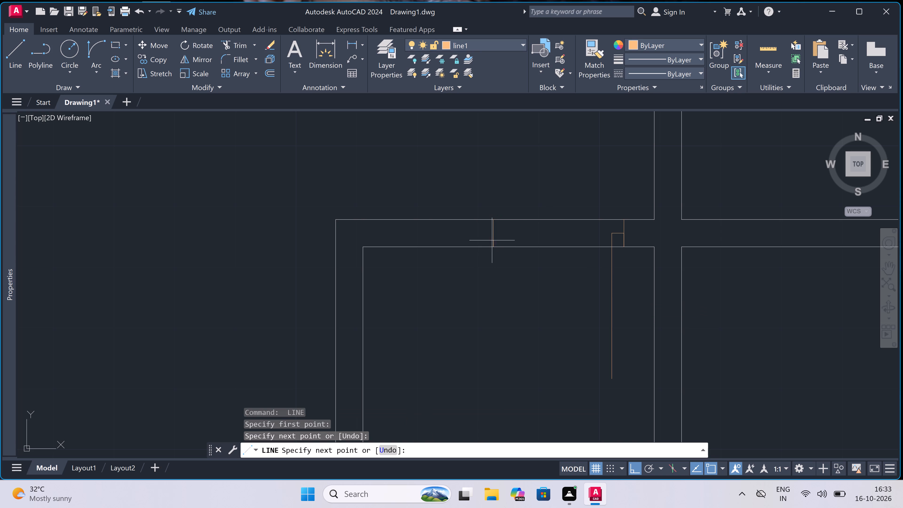
{"action": "left_click", "coordinate": [492, 230]}
{"action": "type", "text": "2\""}
{"action": "key", "text": "space"}
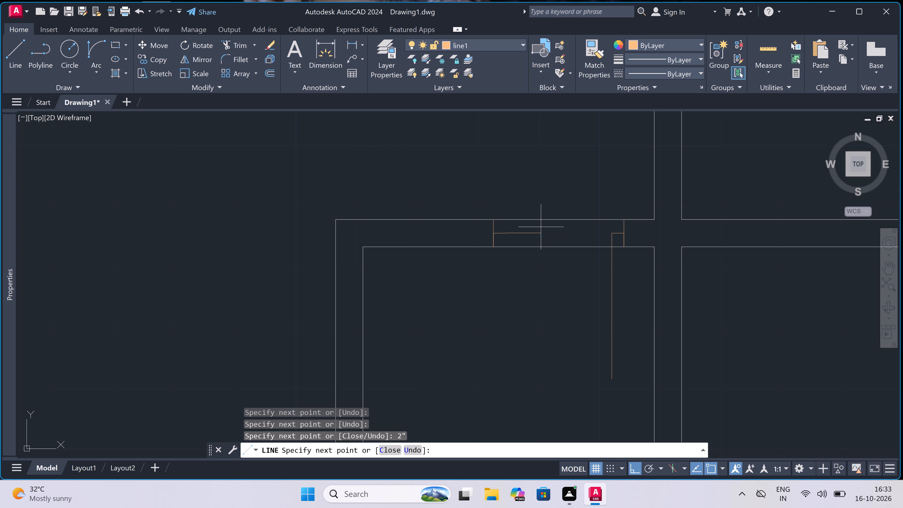
{"action": "key", "text": "Escape"}
Draw a start-end-direction swing arc from the leaf's free end to the opposite stub's end, with its starting tangent pointing left.
{"action": "double_click", "coordinate": [91, 41]}
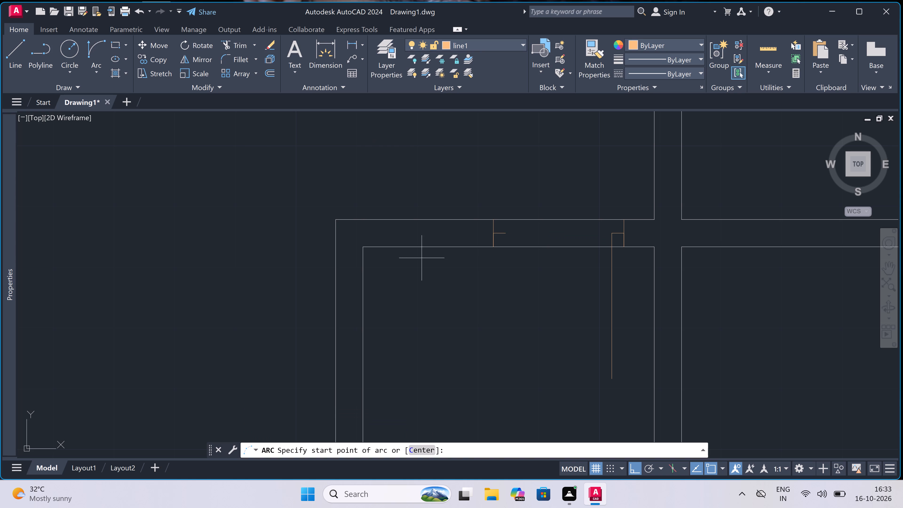
{"action": "left_click", "coordinate": [612, 378]}
{"action": "left_click", "coordinate": [507, 233]}
{"action": "left_click", "coordinate": [448, 307]}
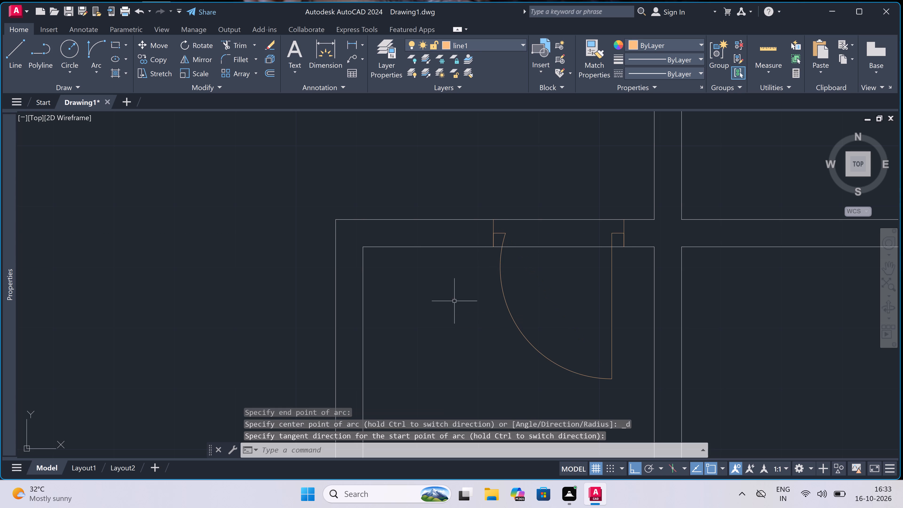
Trim both horizontal wall lines between the jambs of the left small room's new door.
{"action": "key", "text": "t"}
{"action": "key", "text": "r"}
{"action": "key", "text": "space"}
{"action": "left_click", "coordinate": [545, 193]}
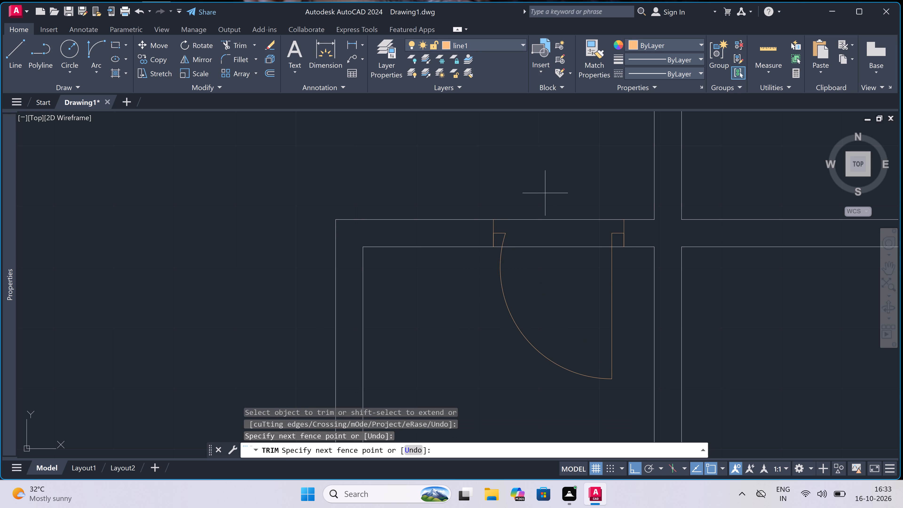
{"action": "left_click", "coordinate": [556, 305]}
{"action": "key", "text": "Escape"}
Draw a jamb across the right small bottom room's top wall near its right corner, adding a 2" stub leftward from its midpoint and 2' leaf downward.
{"action": "scroll", "coordinate": [427, 291], "scroll_direction": "down", "scroll_amount": 4}
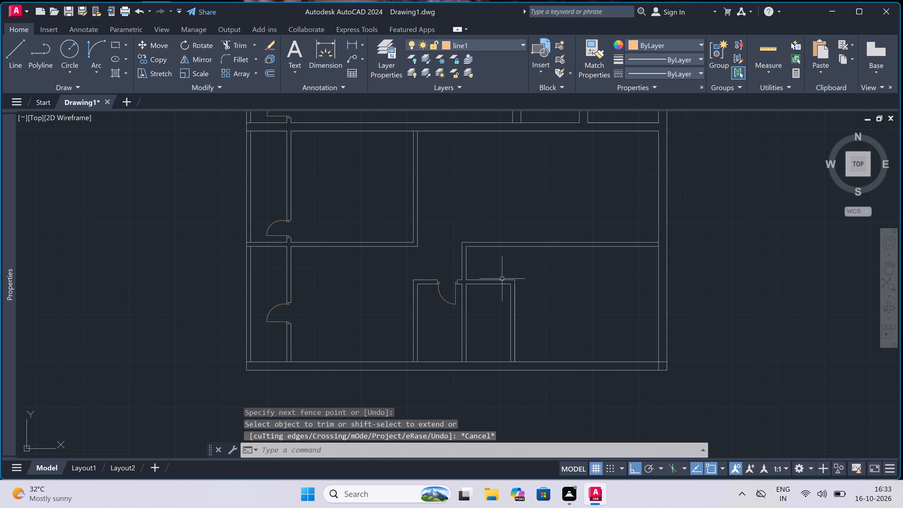
{"action": "scroll", "coordinate": [445, 286], "scroll_direction": "up", "scroll_amount": 3}
{"action": "key", "text": "l"}
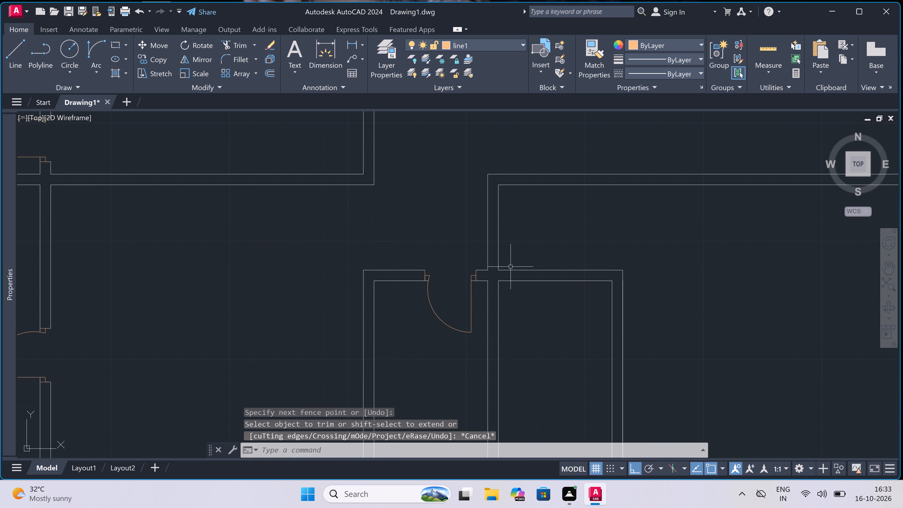
{"action": "key", "text": "space"}
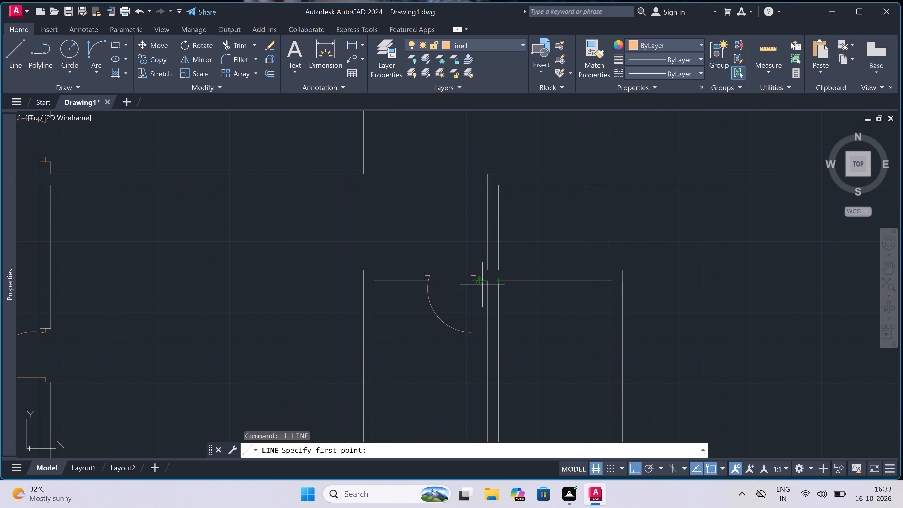
{"action": "scroll", "coordinate": [602, 278], "scroll_direction": "up", "scroll_amount": 2}
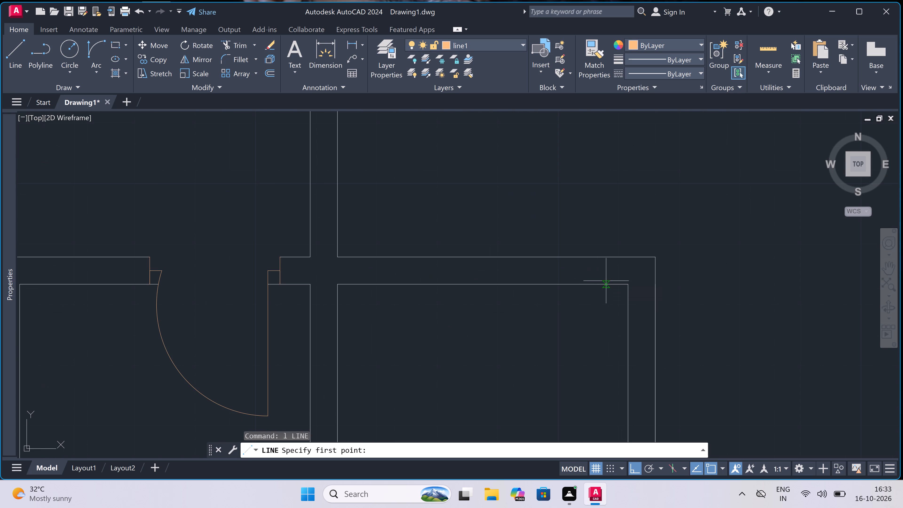
{"action": "left_click", "coordinate": [611, 283]}
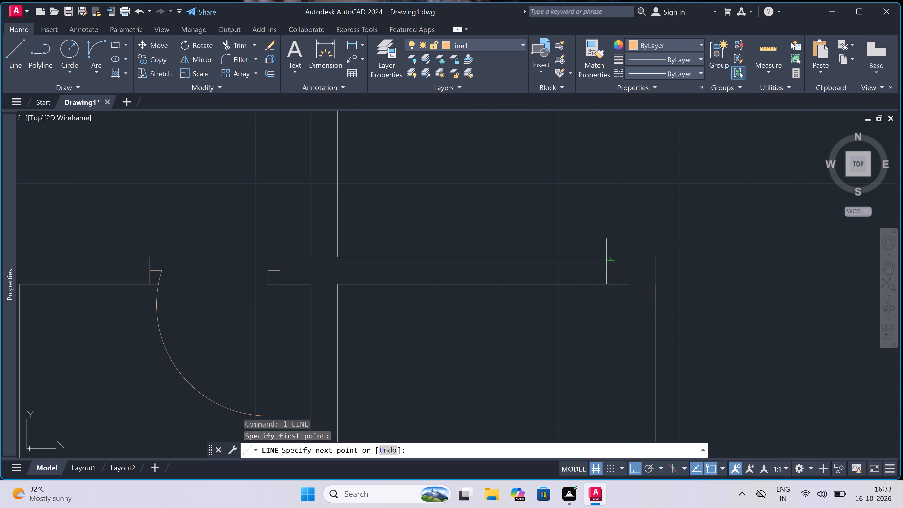
{"action": "double_click", "coordinate": [606, 261]}
{"action": "left_click", "coordinate": [606, 271]}
{"action": "type", "text": "2\""}
{"action": "key", "text": "space"}
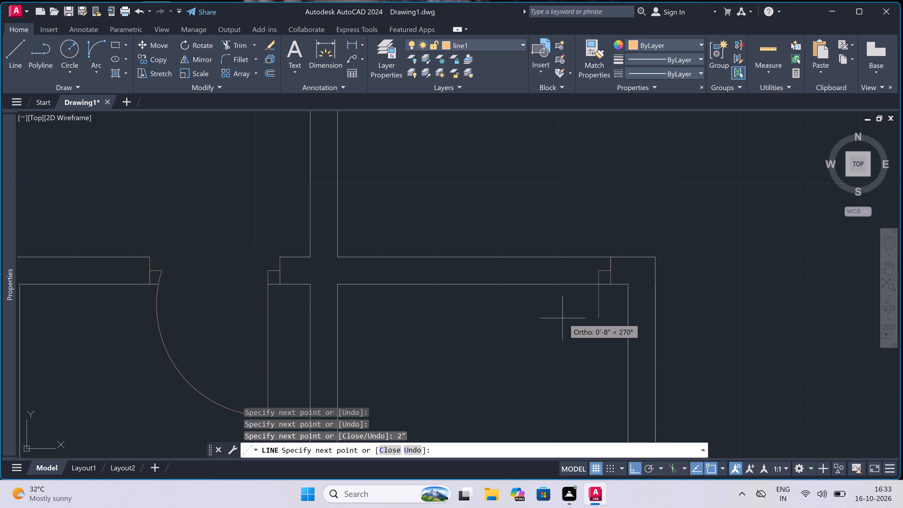
{"action": "type", "text": "2'"}
{"action": "key", "text": "space"}
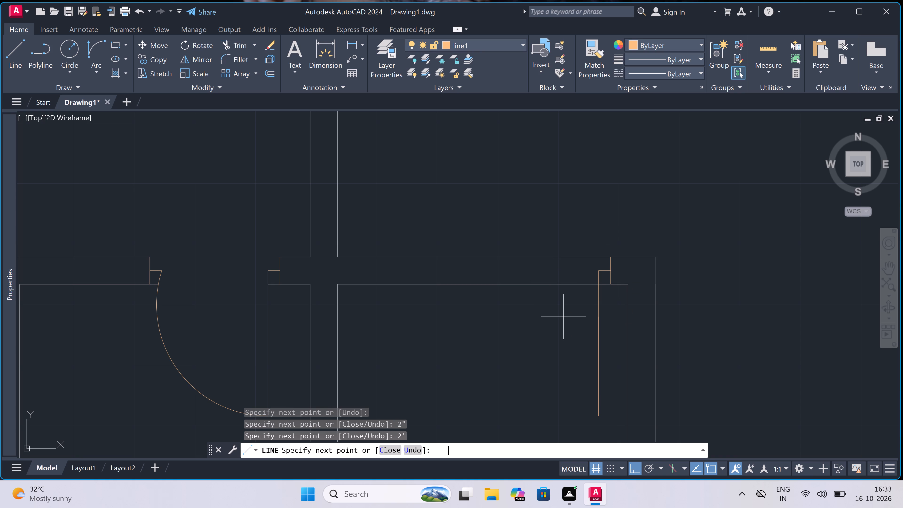
{"action": "key", "text": "Escape"}
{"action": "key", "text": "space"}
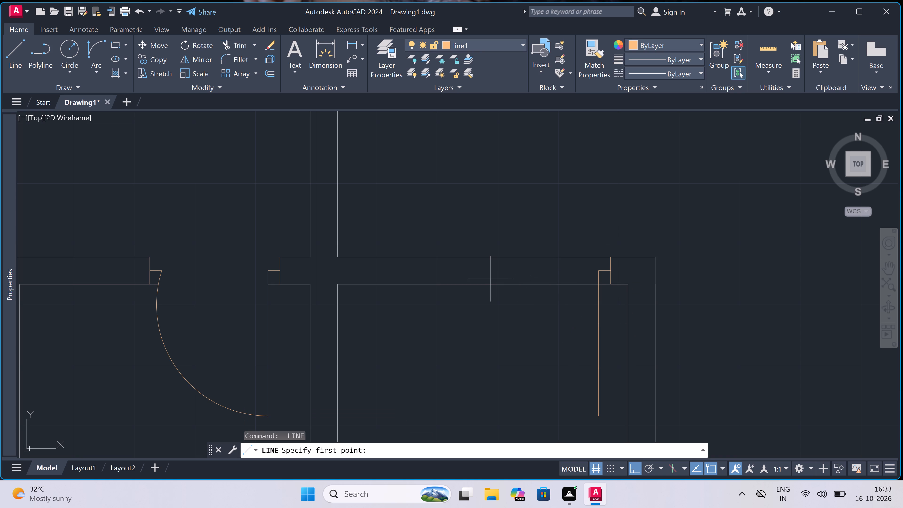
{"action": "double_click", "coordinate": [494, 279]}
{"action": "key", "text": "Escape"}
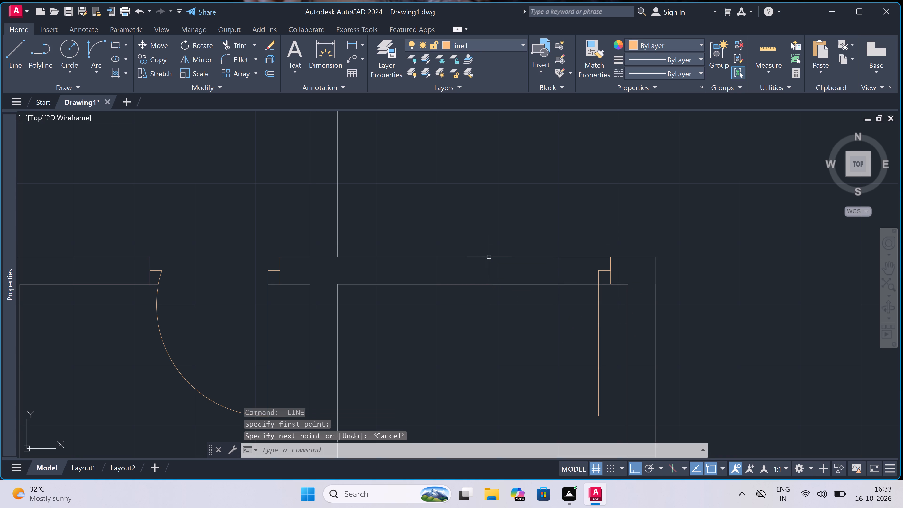
Draw the opposite jamb line across that top wall, adding a 2" stub from its midpoint toward the leaf.
{"action": "key", "text": "space"}
{"action": "left_click", "coordinate": [479, 284]}
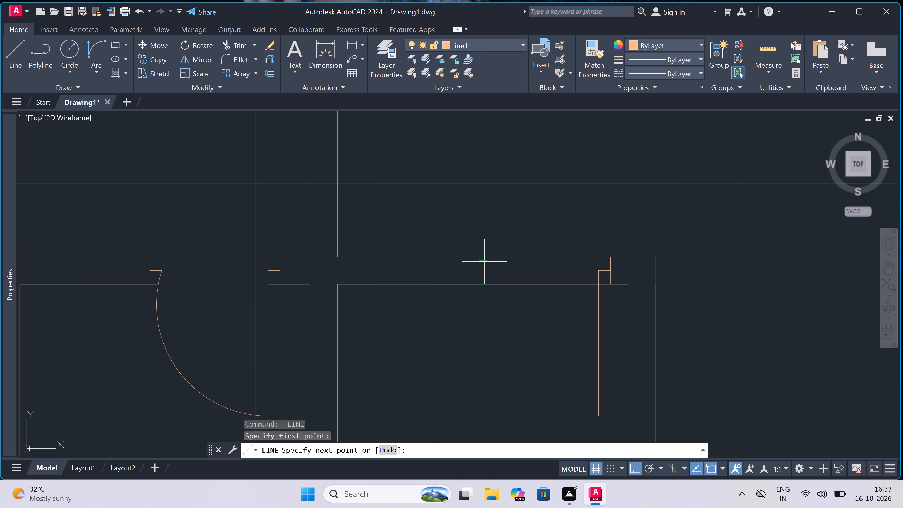
{"action": "left_click", "coordinate": [486, 257]}
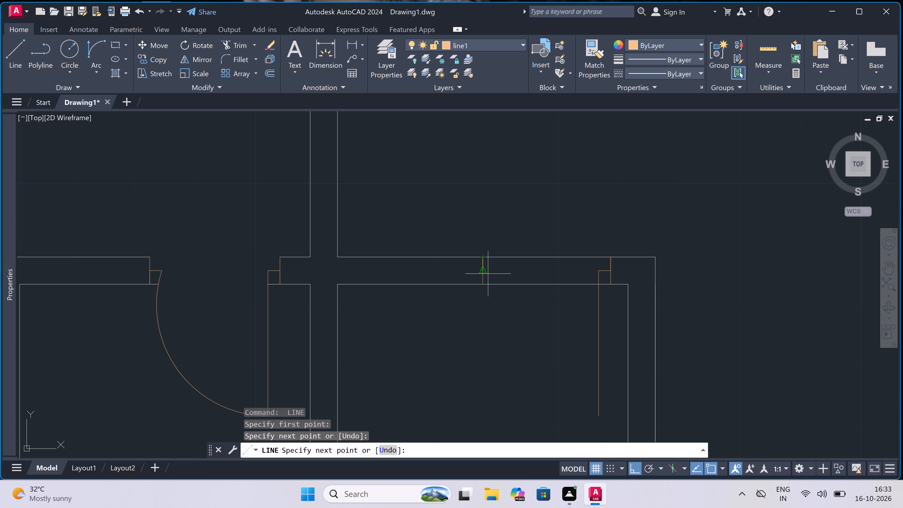
{"action": "left_click", "coordinate": [487, 272]}
{"action": "type", "text": "2\""}
{"action": "key", "text": "space"}
{"action": "key", "text": "Escape"}
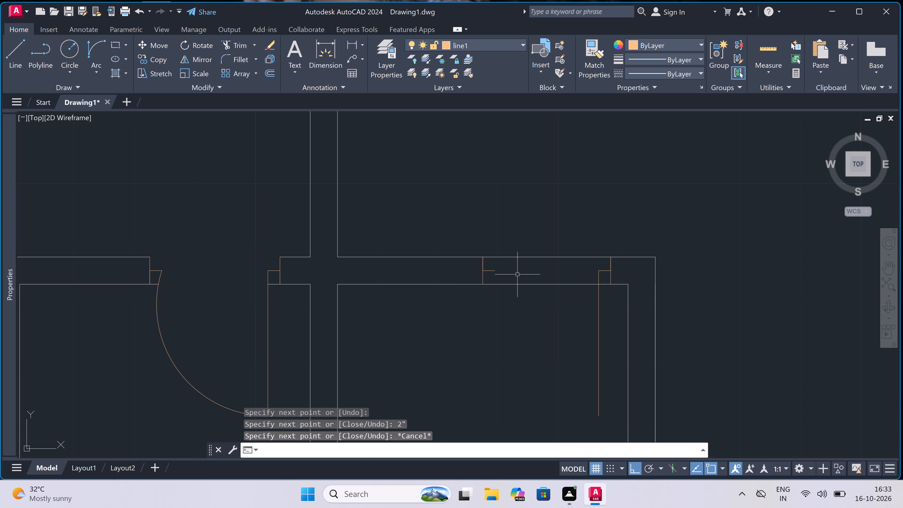
Draw a start-end-direction swing arc from the leaf's free end to the opposite stub's end, with its starting tangent pointing left.
{"action": "left_click", "coordinate": [97, 45]}
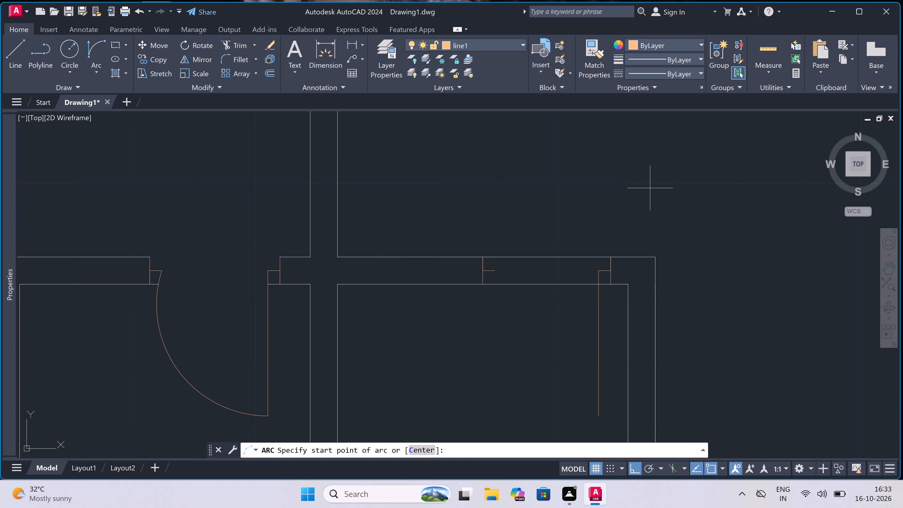
{"action": "double_click", "coordinate": [599, 412]}
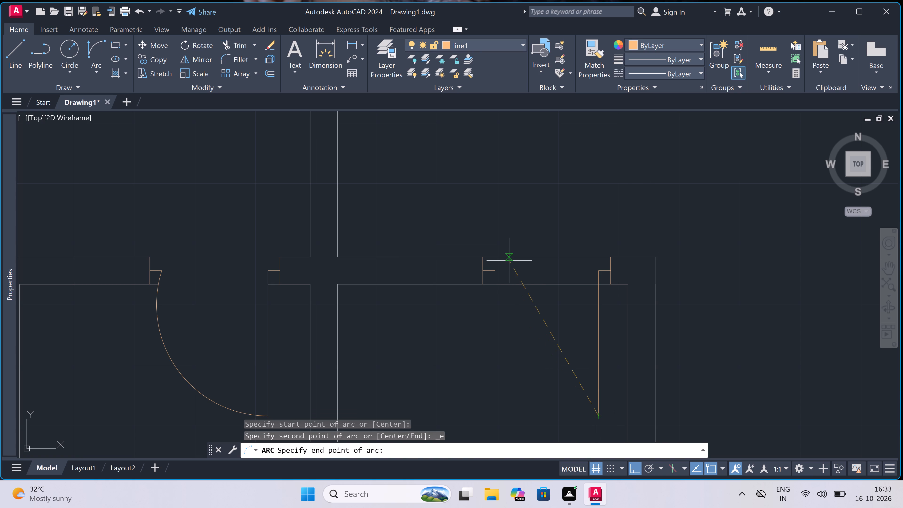
{"action": "double_click", "coordinate": [495, 267]}
{"action": "left_click", "coordinate": [443, 306]}
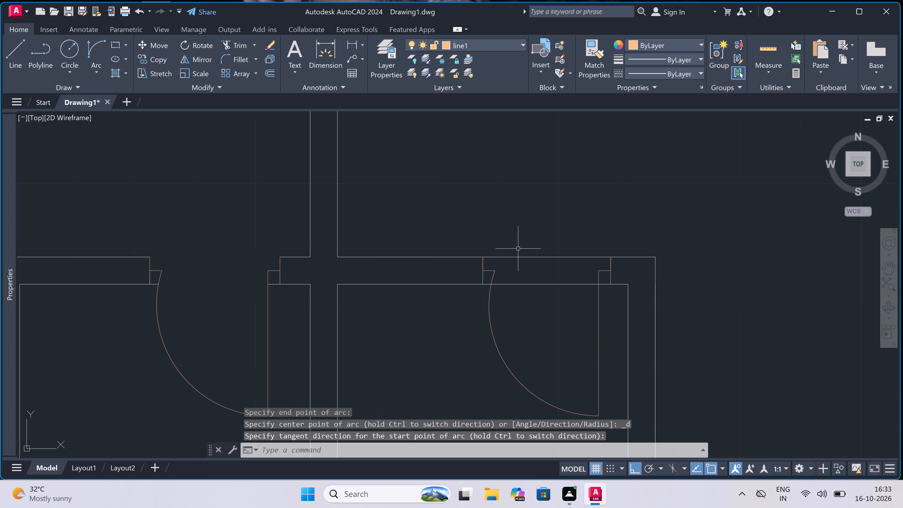
Trim both horizontal wall lines between the jambs of the right small room's new door.
{"action": "key", "text": "t"}
{"action": "key", "text": "r"}
{"action": "key", "text": "space"}
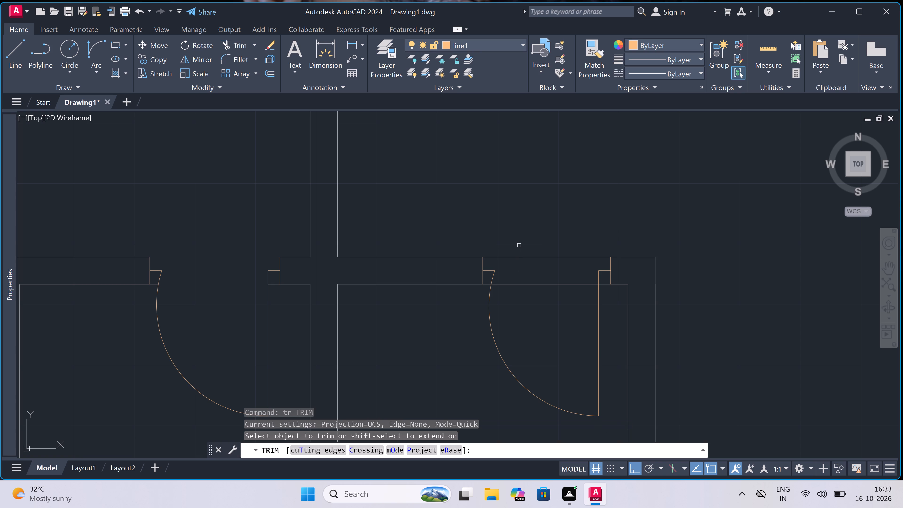
{"action": "left_click", "coordinate": [553, 292]}
{"action": "left_click", "coordinate": [558, 245]}
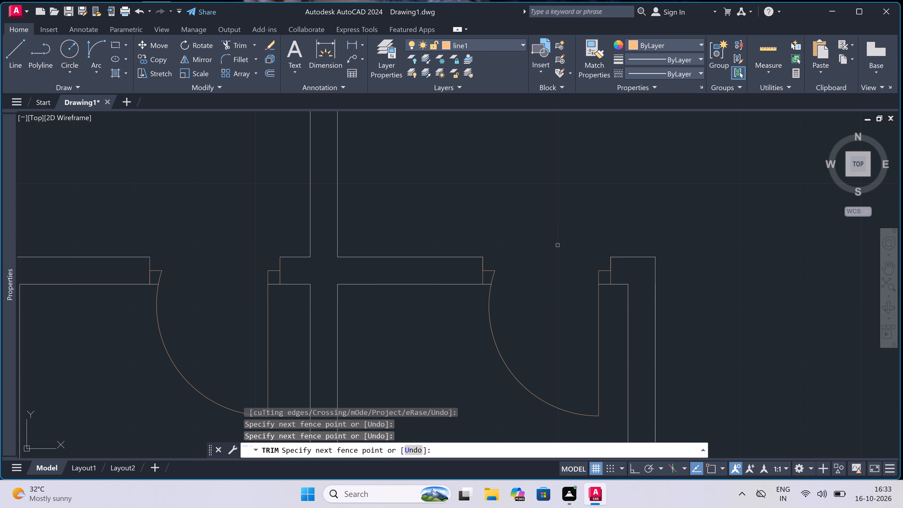
{"action": "key", "text": "Escape"}
Draw a jamb across the short vertical wall above the small rooms, near its top corner, with a 2" stub downward from its midpoint and 3' leaf rightward.
{"action": "scroll", "coordinate": [558, 245], "scroll_direction": "down", "scroll_amount": 3}
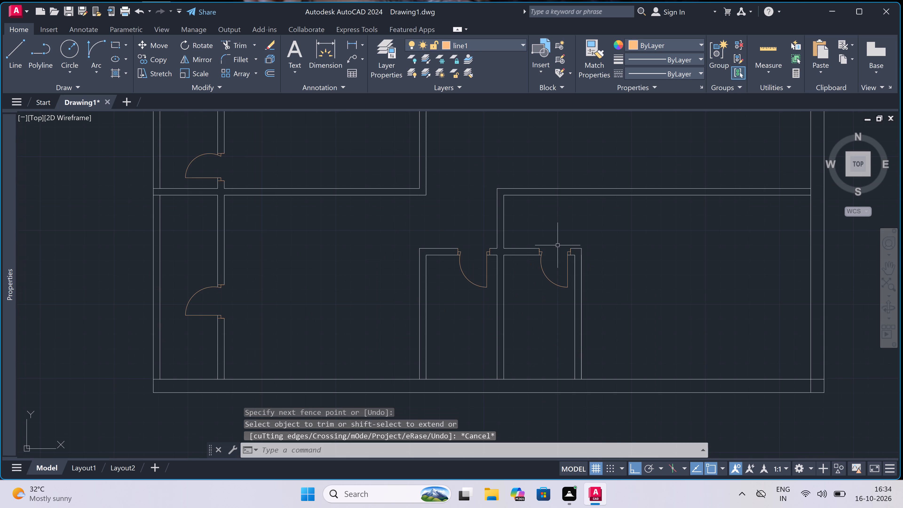
{"action": "scroll", "coordinate": [558, 245], "scroll_direction": "down", "scroll_amount": 2}
{"action": "scroll", "coordinate": [564, 233], "scroll_direction": "up", "scroll_amount": 3}
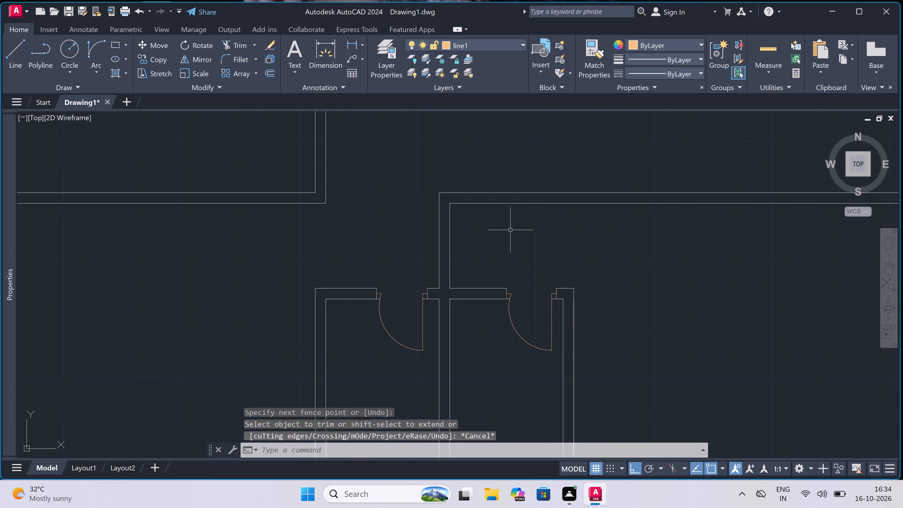
{"action": "type", "text": "l"}
{"action": "key", "text": "space"}
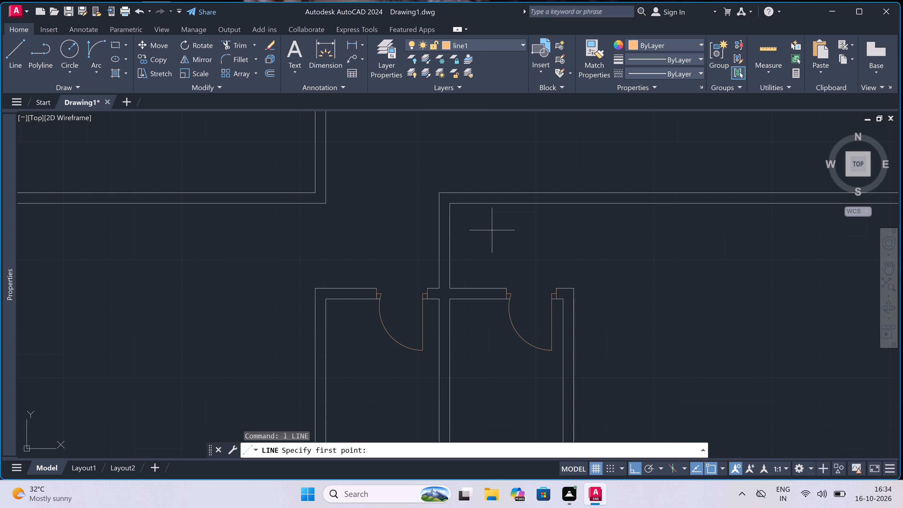
{"action": "scroll", "coordinate": [444, 209], "scroll_direction": "up", "scroll_amount": 2}
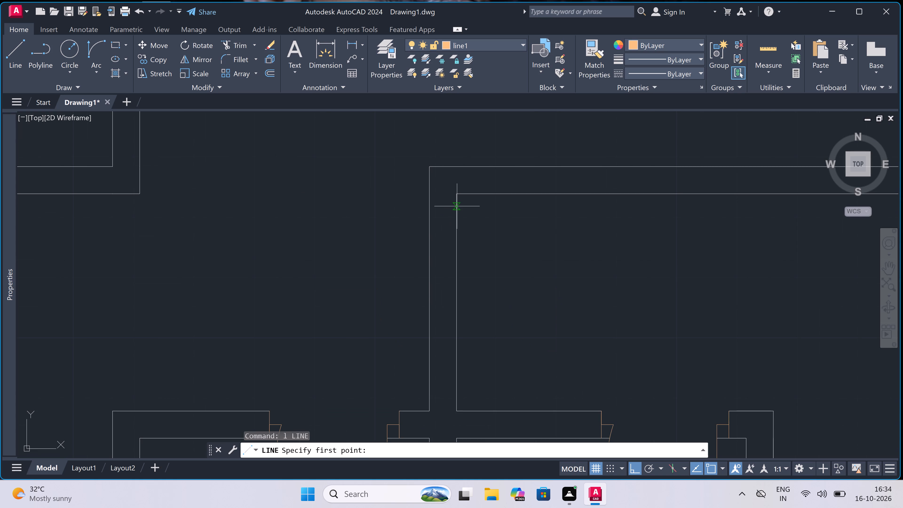
{"action": "left_click", "coordinate": [457, 206]}
{"action": "double_click", "coordinate": [428, 206]}
{"action": "left_click", "coordinate": [445, 204]}
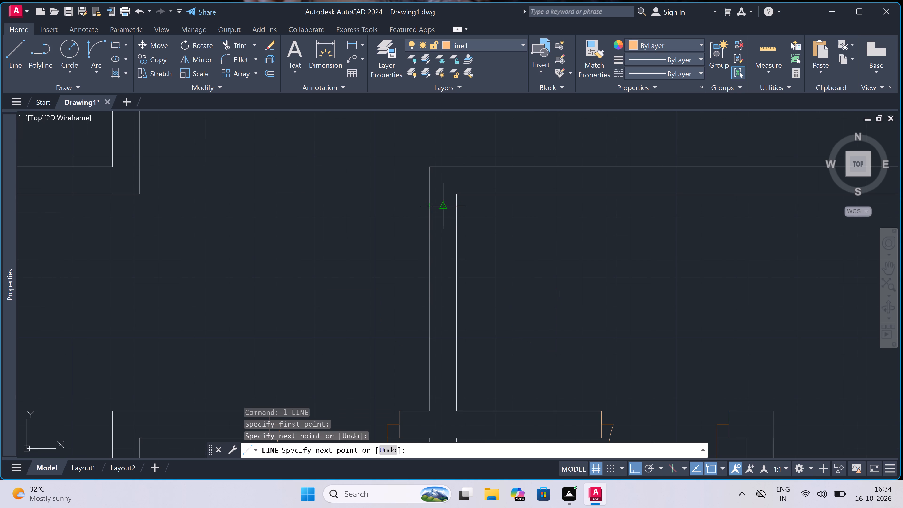
{"action": "type", "text": "2\""}
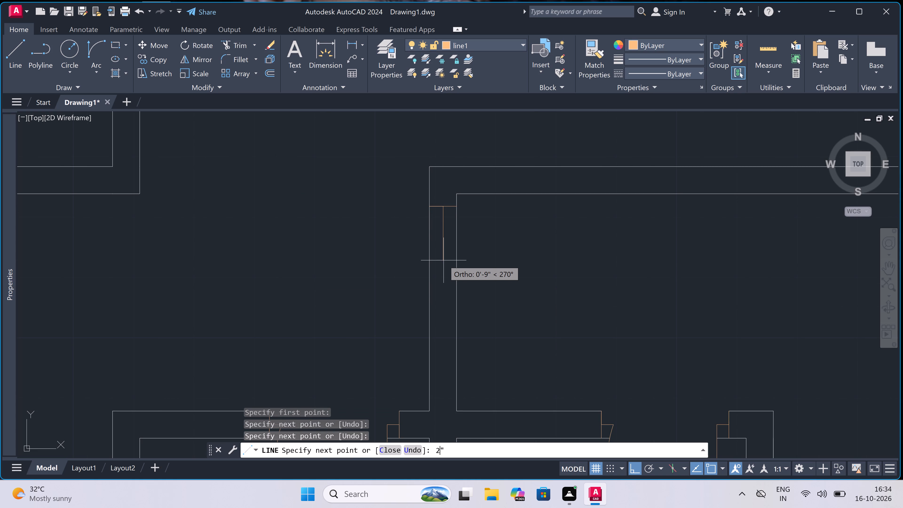
{"action": "key", "text": "space"}
{"action": "type", "text": "3'"}
{"action": "key", "text": "space"}
{"action": "key", "text": "Escape"}
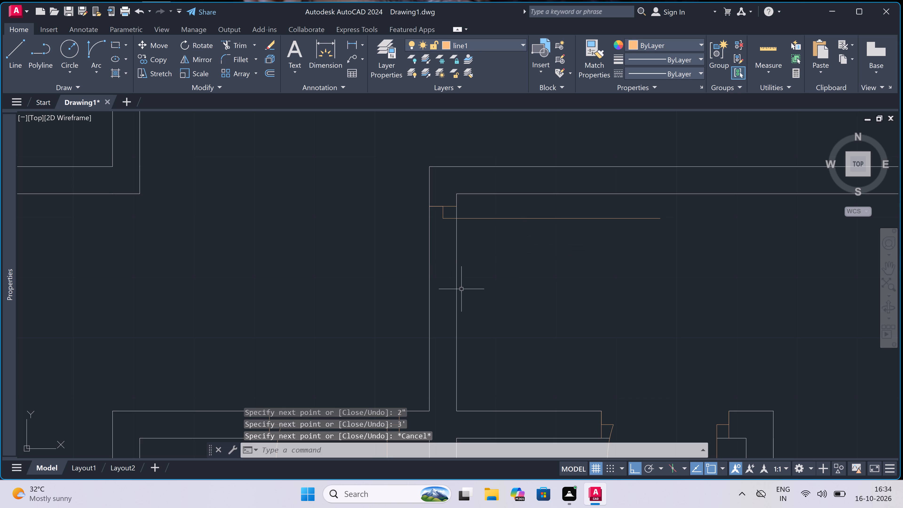
Draw the opposite jamb line across the lower part of that vertical wall, adding a 2" stub upward from its midpoint.
{"action": "key", "text": "space"}
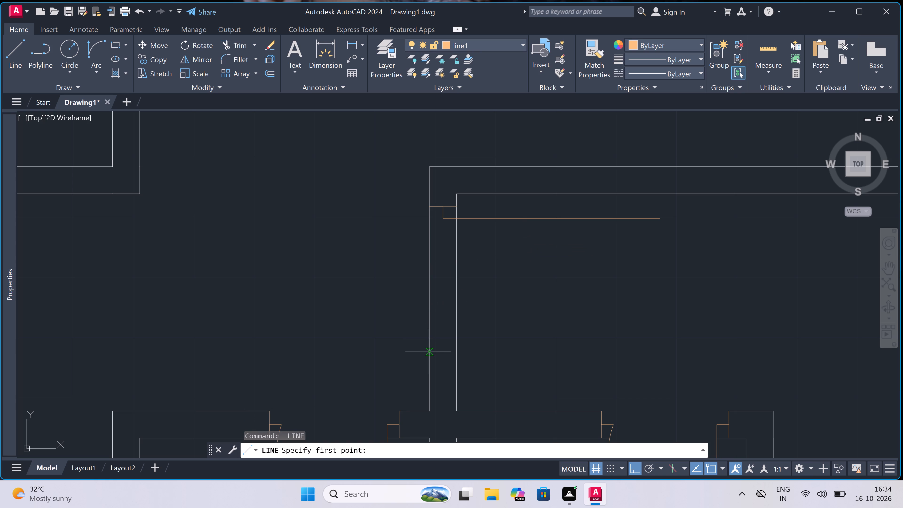
{"action": "left_click", "coordinate": [428, 353]}
{"action": "left_click", "coordinate": [456, 356]}
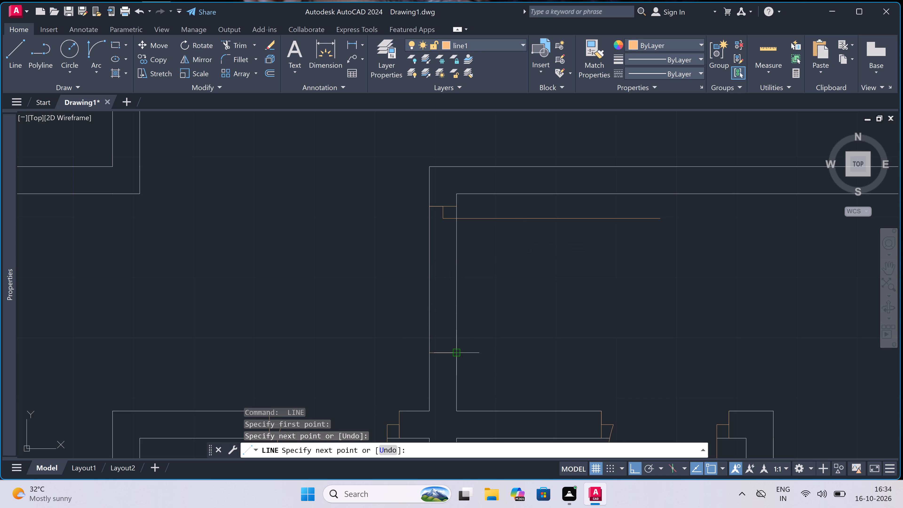
{"action": "double_click", "coordinate": [446, 354]}
{"action": "key", "text": "2"}
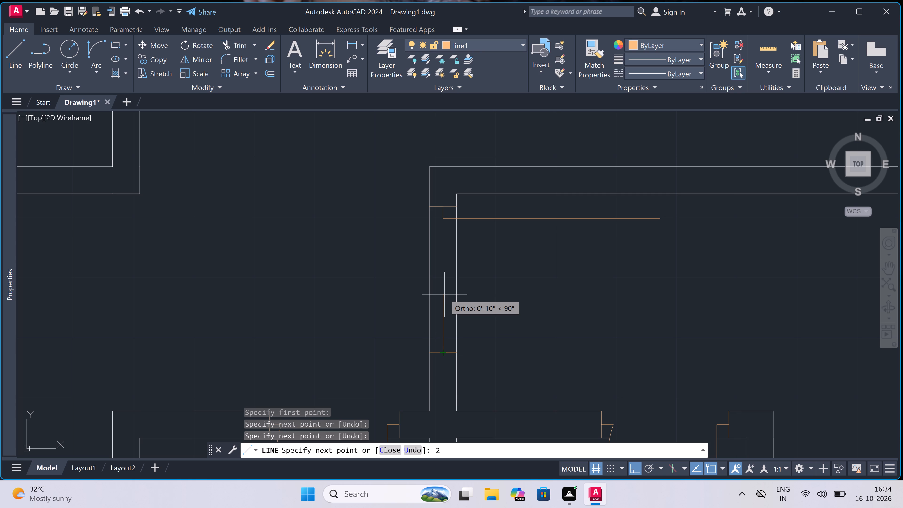
{"action": "type", "text": "\""}
{"action": "key", "text": "space"}
{"action": "key", "text": "Escape"}
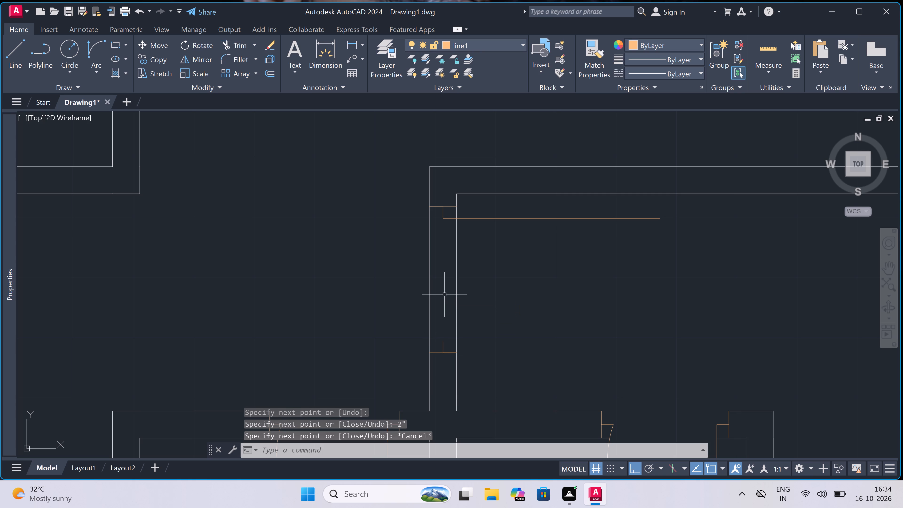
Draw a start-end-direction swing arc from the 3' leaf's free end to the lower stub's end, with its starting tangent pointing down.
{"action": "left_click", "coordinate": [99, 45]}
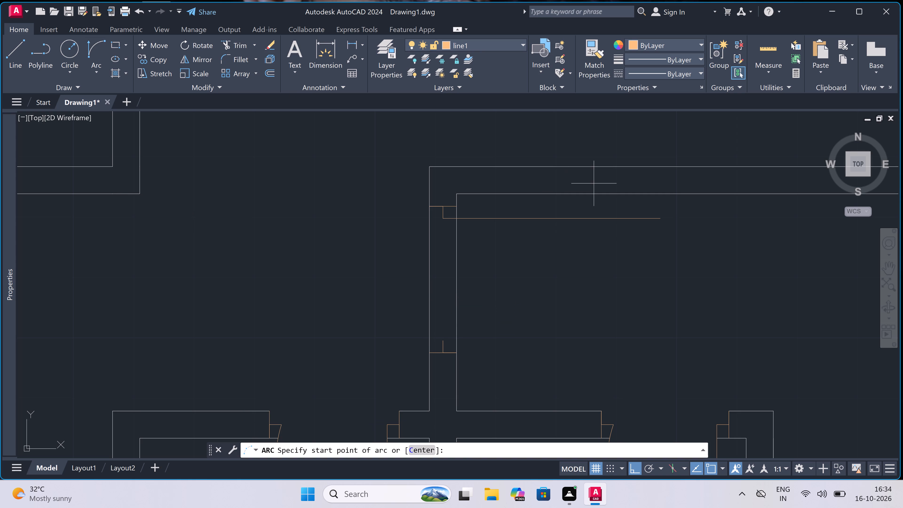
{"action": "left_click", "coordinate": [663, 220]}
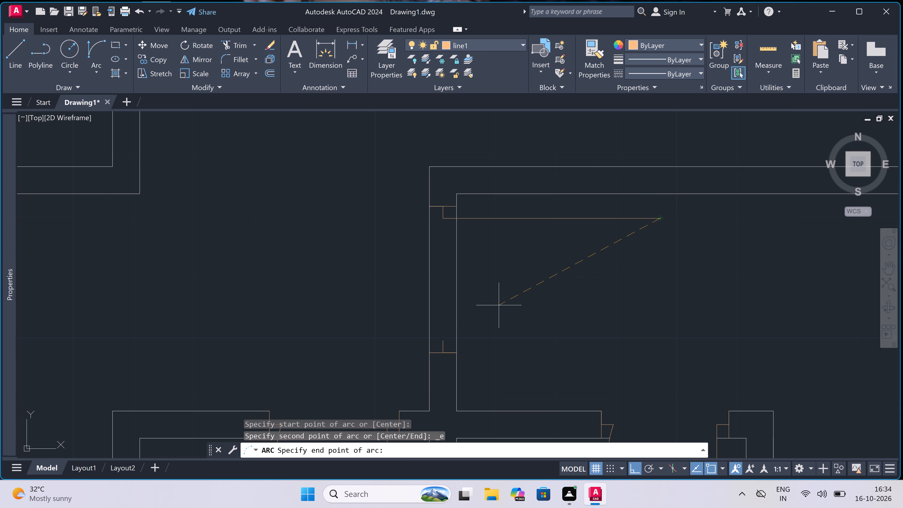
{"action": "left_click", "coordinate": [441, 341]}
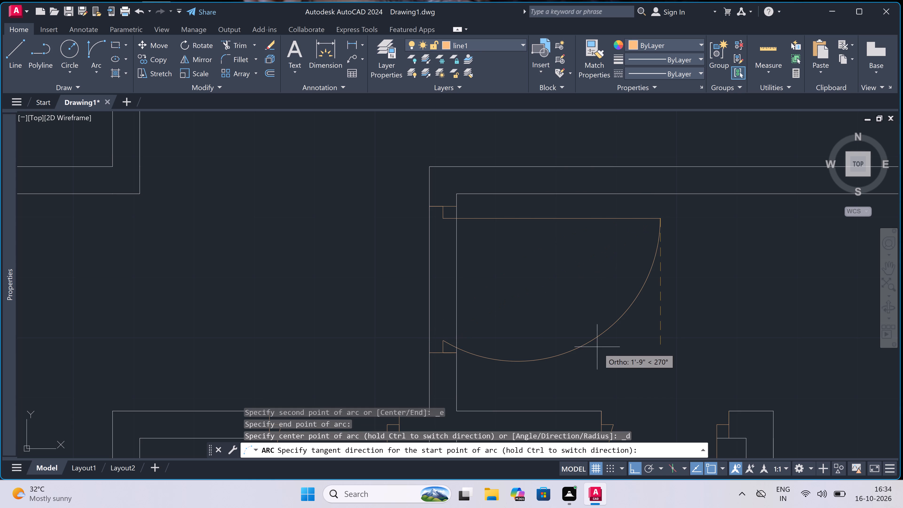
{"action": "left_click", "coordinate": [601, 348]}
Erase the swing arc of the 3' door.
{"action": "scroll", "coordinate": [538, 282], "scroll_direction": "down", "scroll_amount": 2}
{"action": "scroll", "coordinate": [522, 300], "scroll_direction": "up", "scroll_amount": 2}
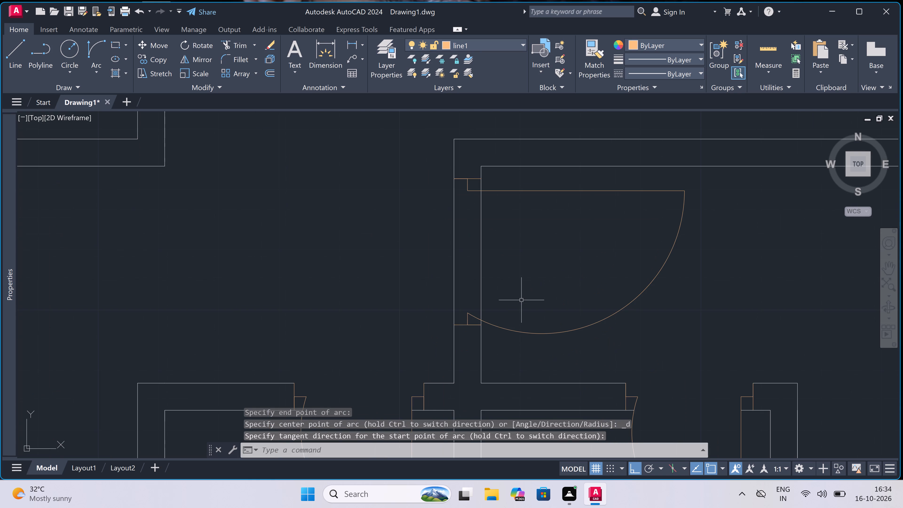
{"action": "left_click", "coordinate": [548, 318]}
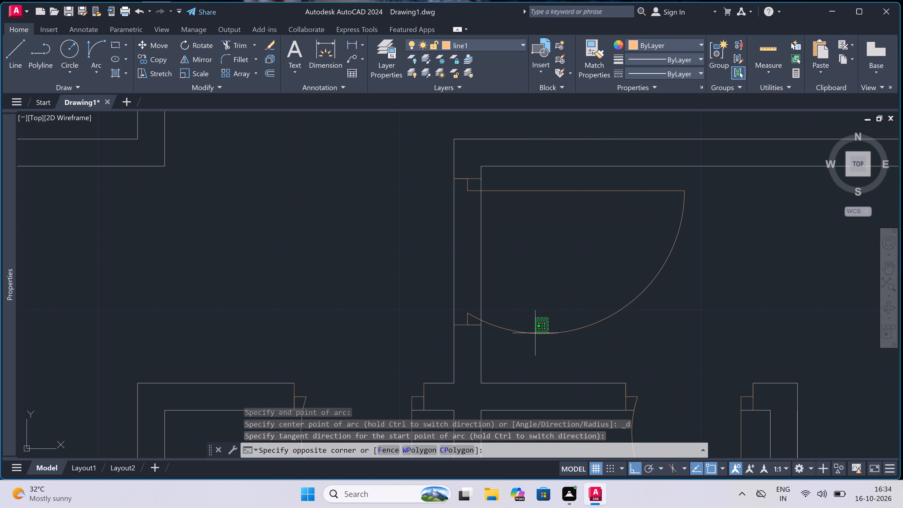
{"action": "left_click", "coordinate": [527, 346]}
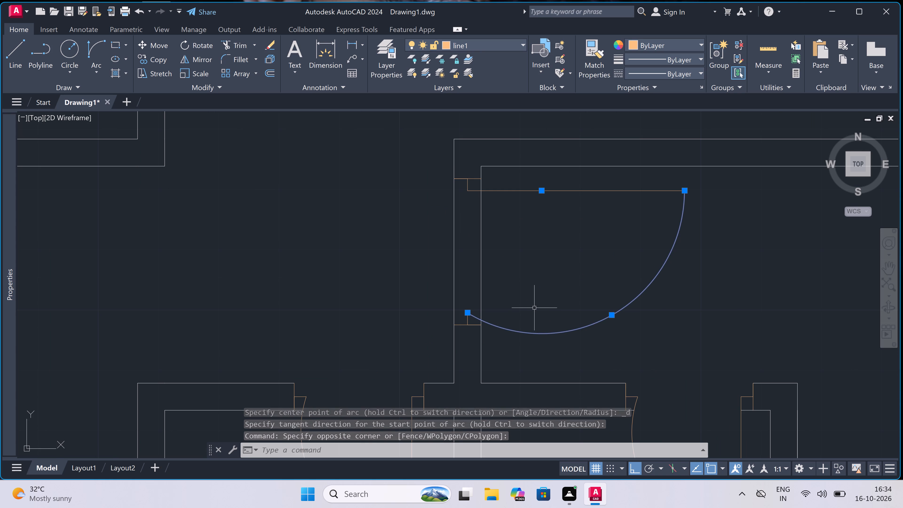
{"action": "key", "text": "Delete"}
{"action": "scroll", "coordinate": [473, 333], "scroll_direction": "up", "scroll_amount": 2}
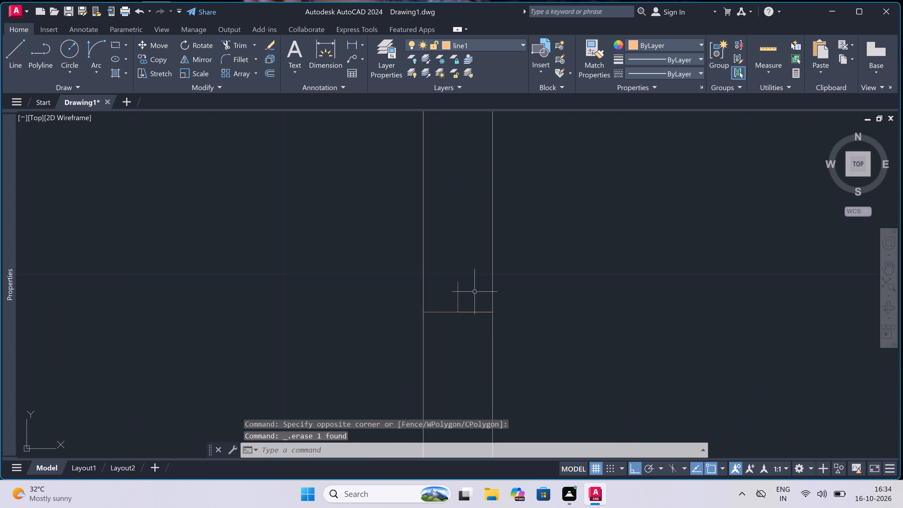
Move the 3' door's lower jamb line and its stub a little farther down the vertical wall.
{"action": "left_click", "coordinate": [475, 279]}
{"action": "left_click", "coordinate": [449, 337]}
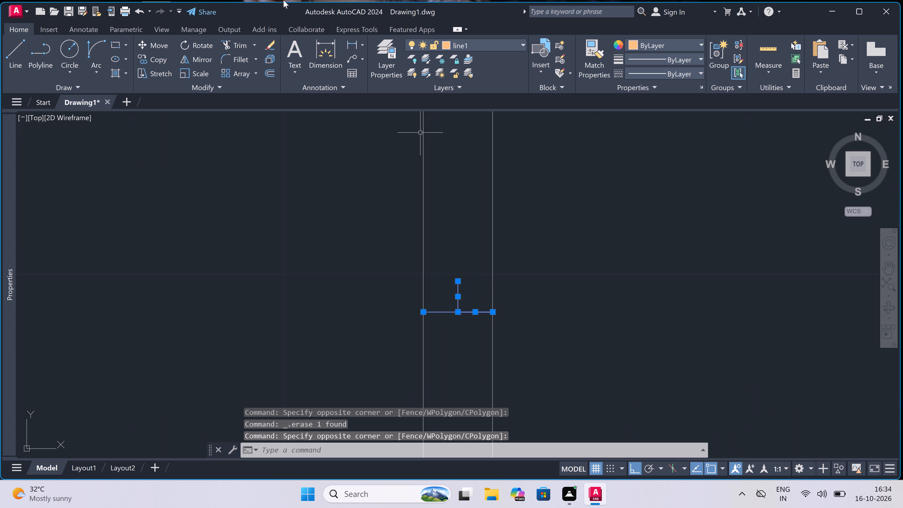
{"action": "left_click", "coordinate": [146, 43]}
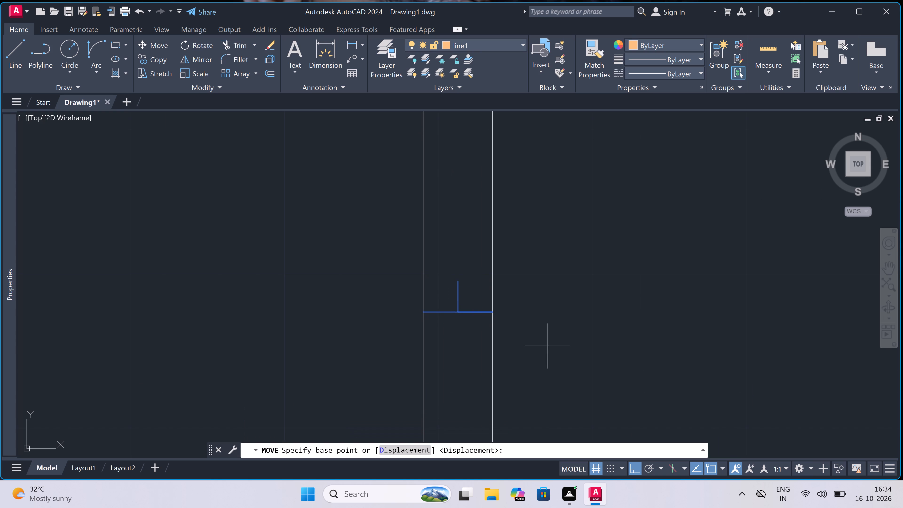
{"action": "left_click", "coordinate": [494, 312]}
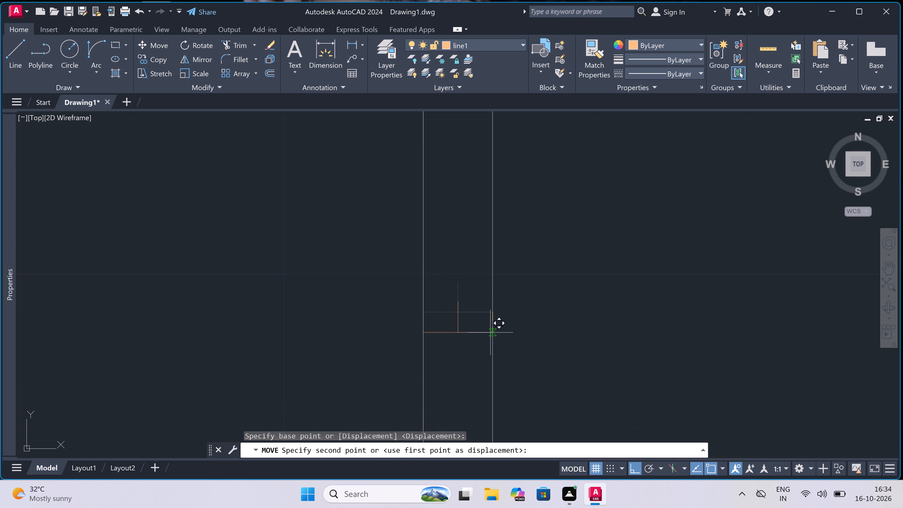
{"action": "left_click", "coordinate": [485, 381]}
Draw a start-end-direction swing arc from the 3' leaf's free end to the moved stub's end, with its starting tangent pointing down.
{"action": "scroll", "coordinate": [528, 271], "scroll_direction": "down", "scroll_amount": 3}
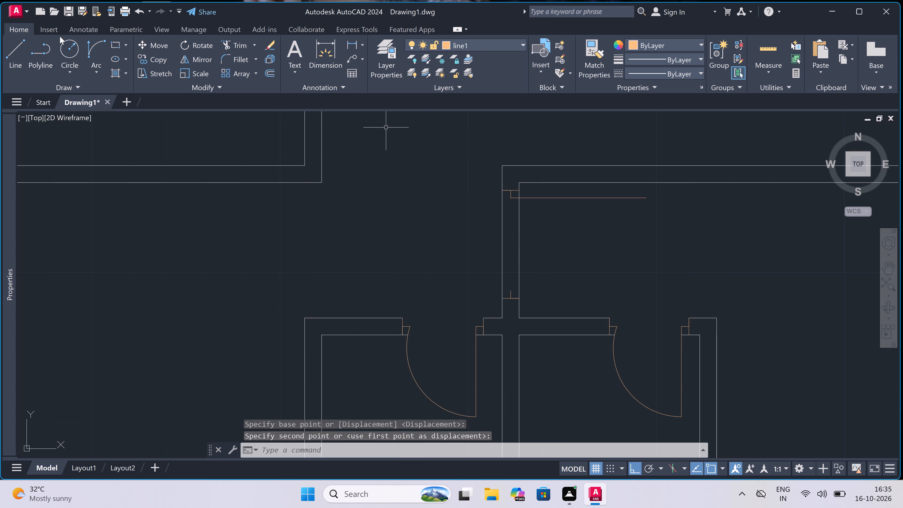
{"action": "left_click", "coordinate": [95, 44]}
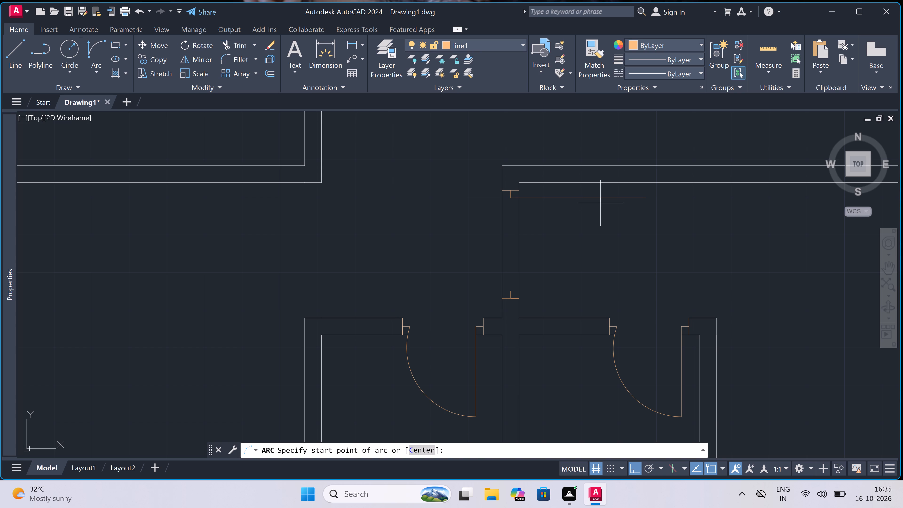
{"action": "left_click", "coordinate": [644, 196]}
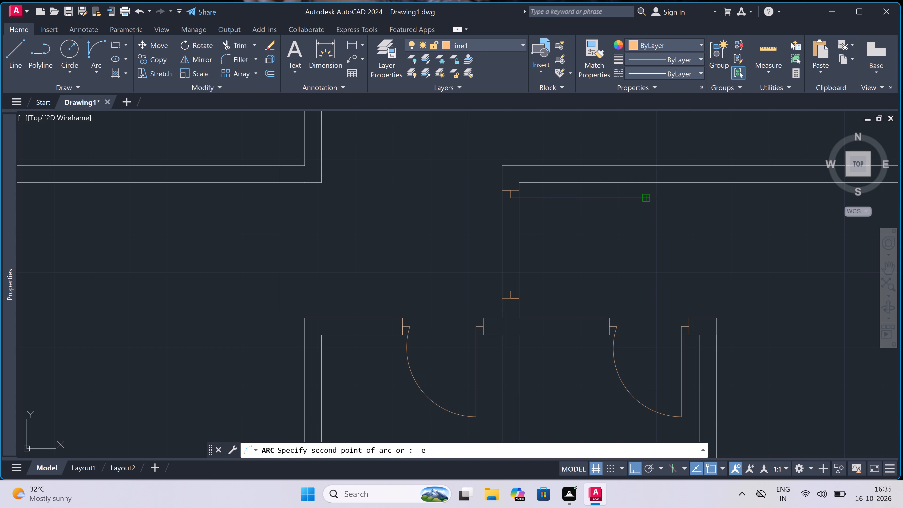
{"action": "left_click", "coordinate": [511, 287]}
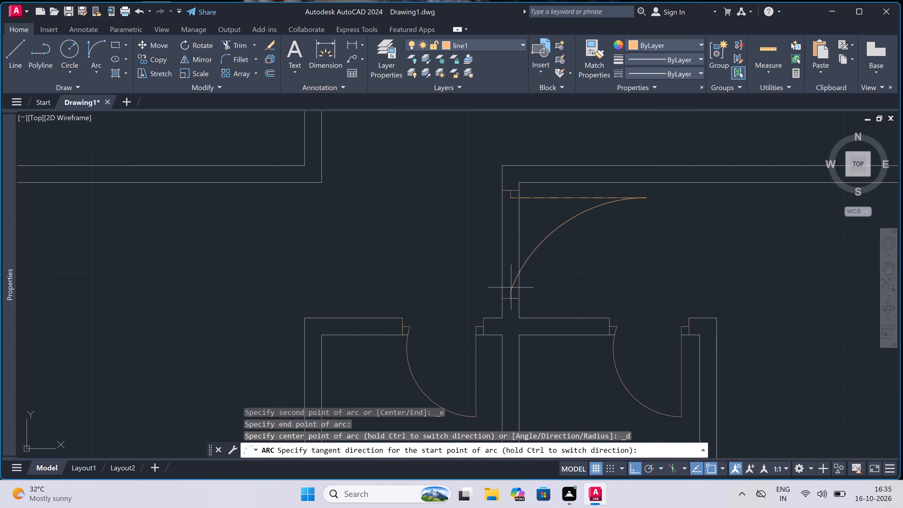
{"action": "left_click", "coordinate": [627, 283]}
Trim both wall lines between the two jambs to open the doorway above the small rooms.
{"action": "type", "text": "tr"}
{"action": "key", "text": "space"}
{"action": "left_click", "coordinate": [560, 246]}
{"action": "left_click", "coordinate": [442, 247]}
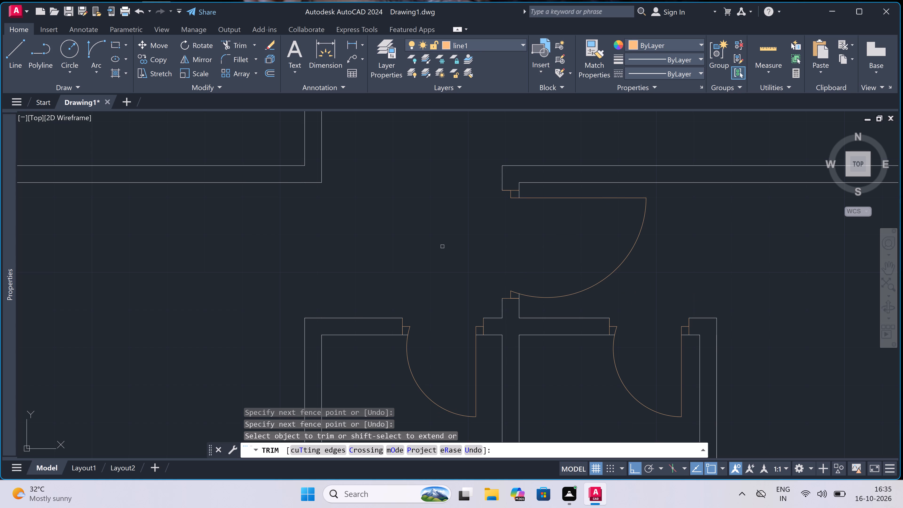
{"action": "key", "text": "Escape"}
Draw a jamb across the middle-left room's right-hand wall near its lower corner, with a 2" stub upward from its midpoint and a 3' leaf leftward.
{"action": "scroll", "coordinate": [460, 248], "scroll_direction": "down", "scroll_amount": 5}
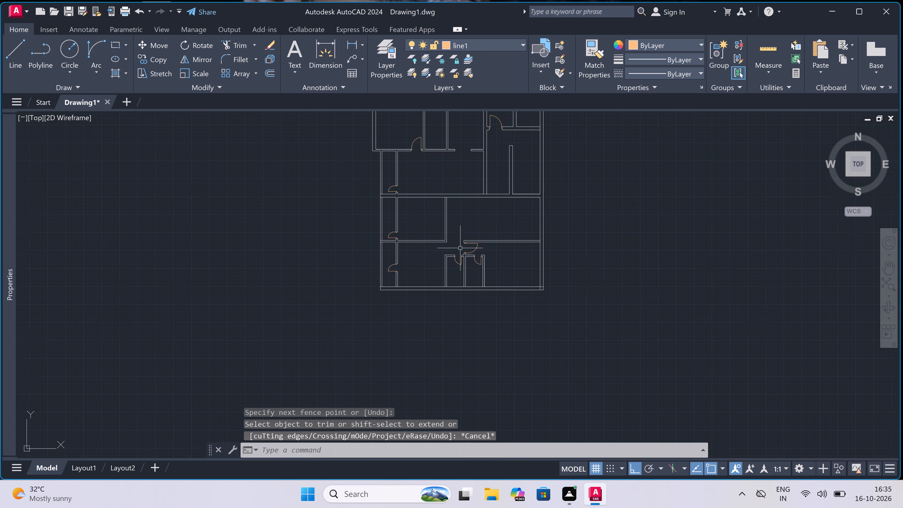
{"action": "scroll", "coordinate": [422, 238], "scroll_direction": "up", "scroll_amount": 2}
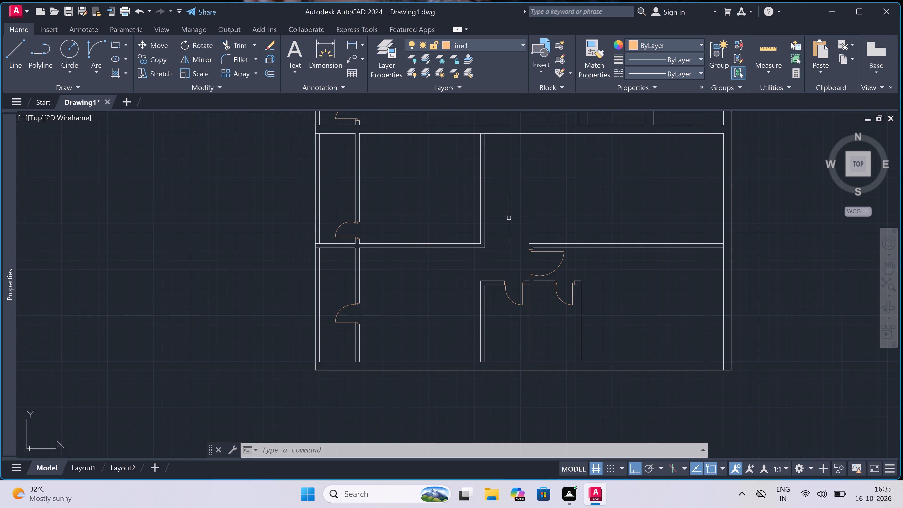
{"action": "scroll", "coordinate": [474, 218], "scroll_direction": "up", "scroll_amount": 3}
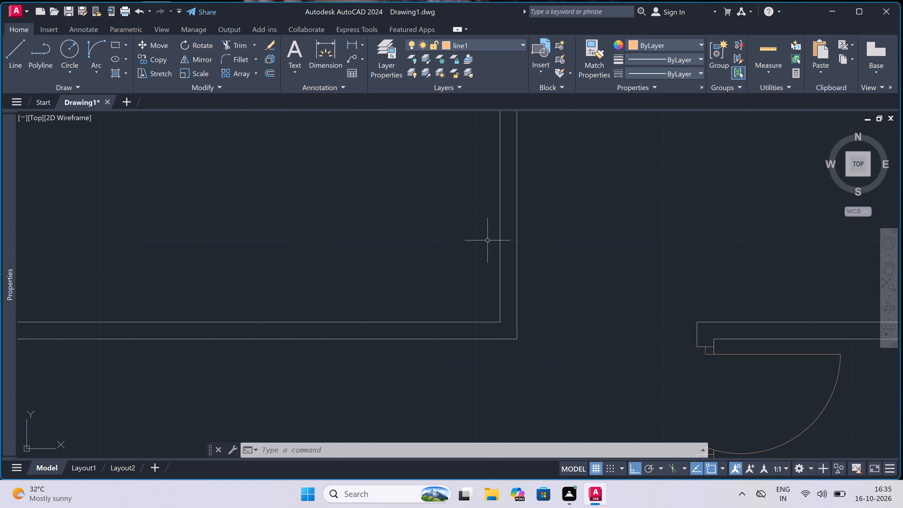
{"action": "key", "text": "l"}
{"action": "key", "text": "space"}
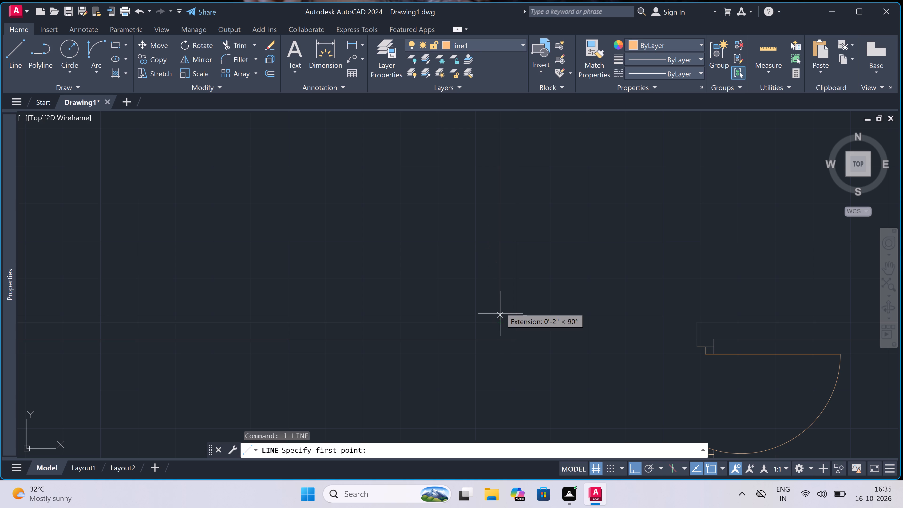
{"action": "left_click", "coordinate": [501, 305]}
{"action": "left_click", "coordinate": [515, 308]}
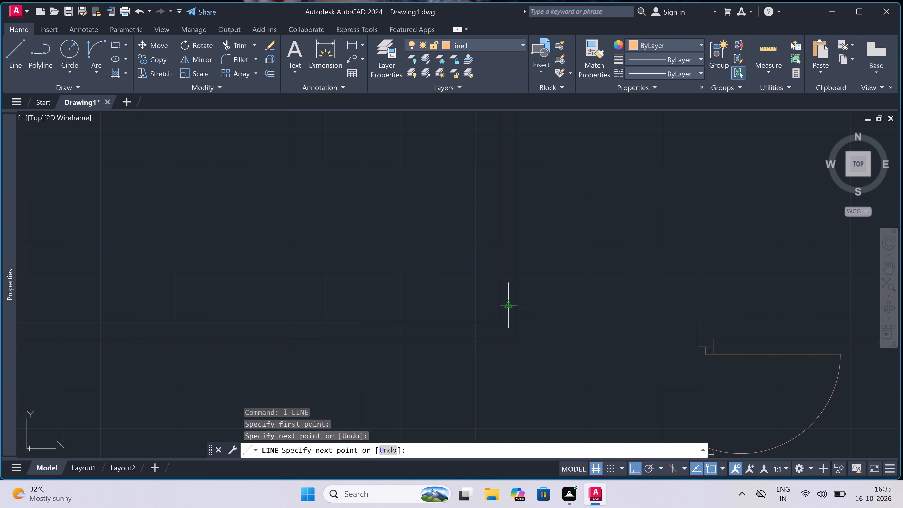
{"action": "left_click", "coordinate": [510, 307]}
{"action": "type", "text": "2\""}
{"action": "key", "text": "space"}
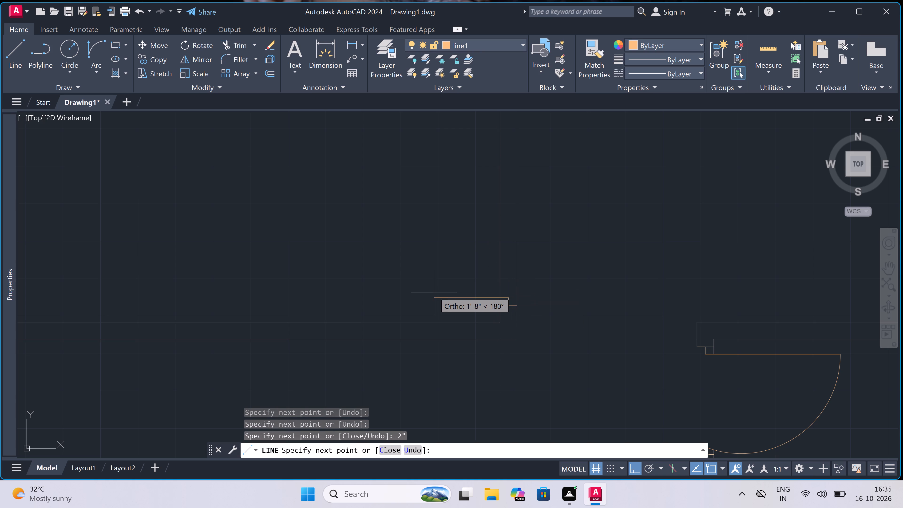
{"action": "type", "text": "3'"}
{"action": "key", "text": "space"}
{"action": "key", "text": "Escape"}
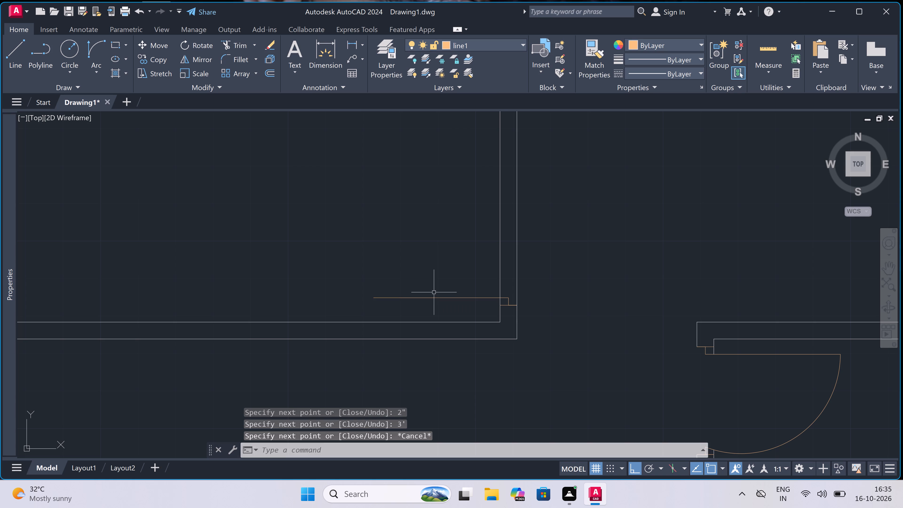
Draw the opposite jamb line across the same vertical wall higher up, adding a 2" stub downward from its midpoint.
{"action": "key", "text": "space"}
{"action": "left_click", "coordinate": [498, 190]}
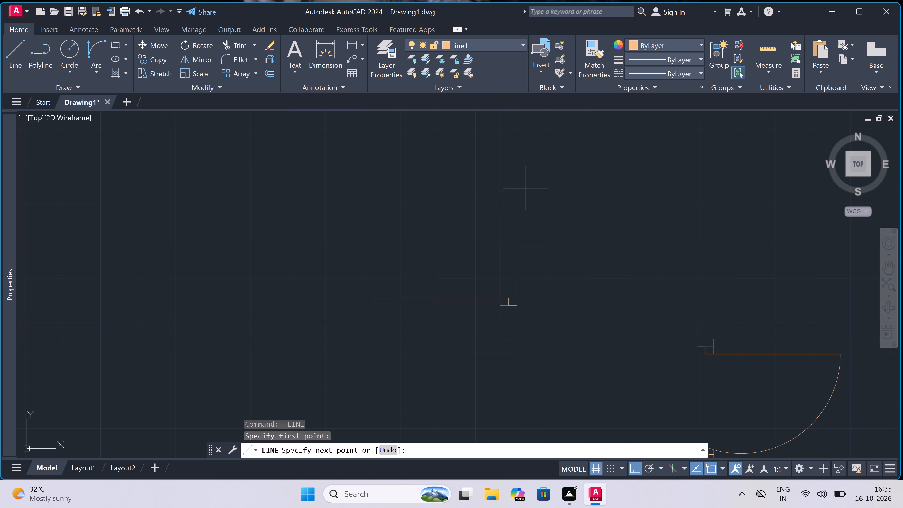
{"action": "left_click", "coordinate": [508, 190]}
{"action": "left_click", "coordinate": [508, 190]}
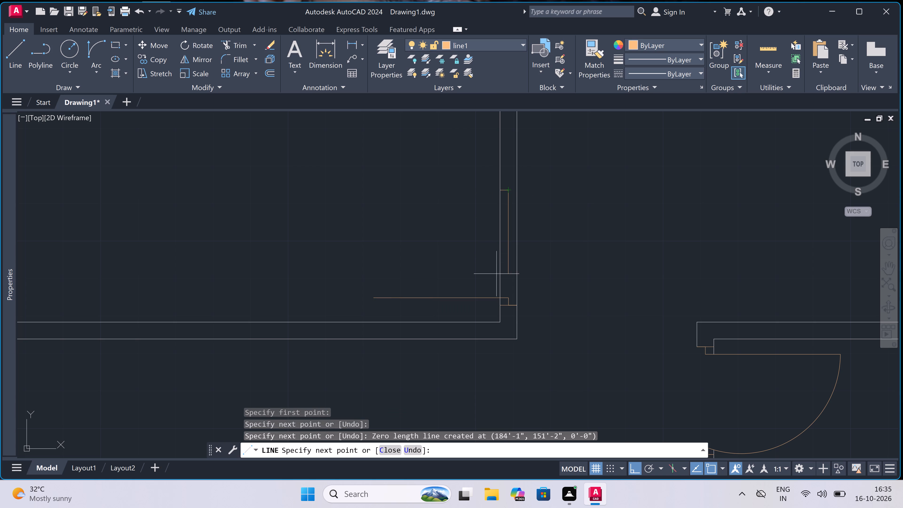
{"action": "scroll", "coordinate": [525, 165], "scroll_direction": "up", "scroll_amount": 3}
{"action": "scroll", "coordinate": [507, 230], "scroll_direction": "up", "scroll_amount": 1}
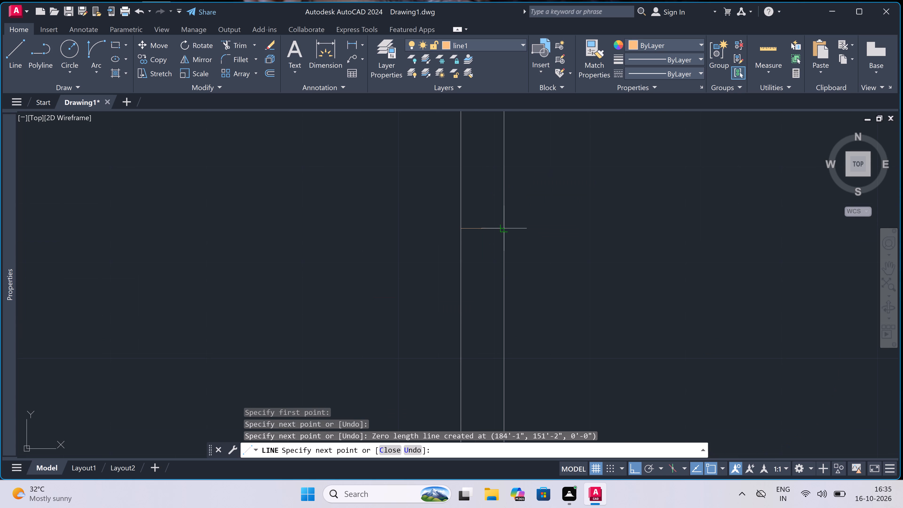
{"action": "scroll", "coordinate": [507, 230], "scroll_direction": "up", "scroll_amount": 1}
{"action": "left_click", "coordinate": [502, 228]}
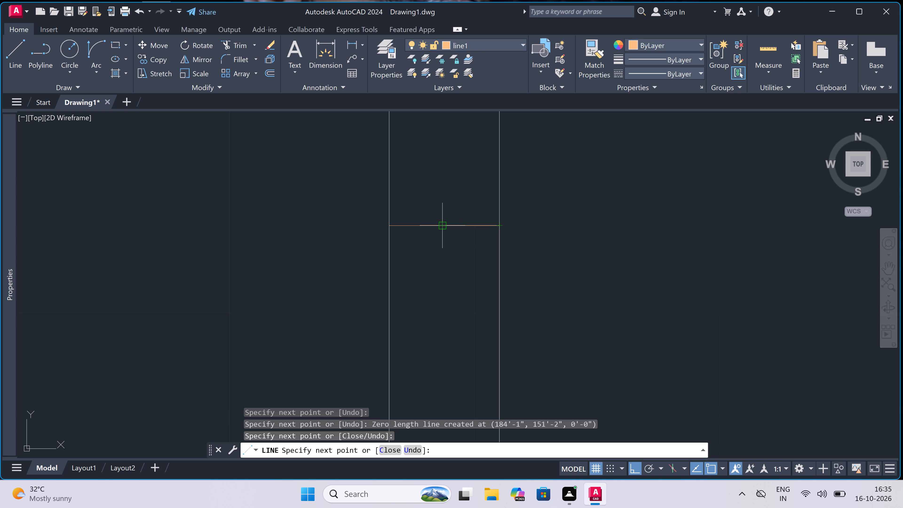
{"action": "left_click", "coordinate": [446, 229]}
{"action": "scroll", "coordinate": [446, 229], "scroll_direction": "down", "scroll_amount": 2}
{"action": "type", "text": "2\""}
{"action": "key", "text": "space"}
{"action": "key", "text": "Escape"}
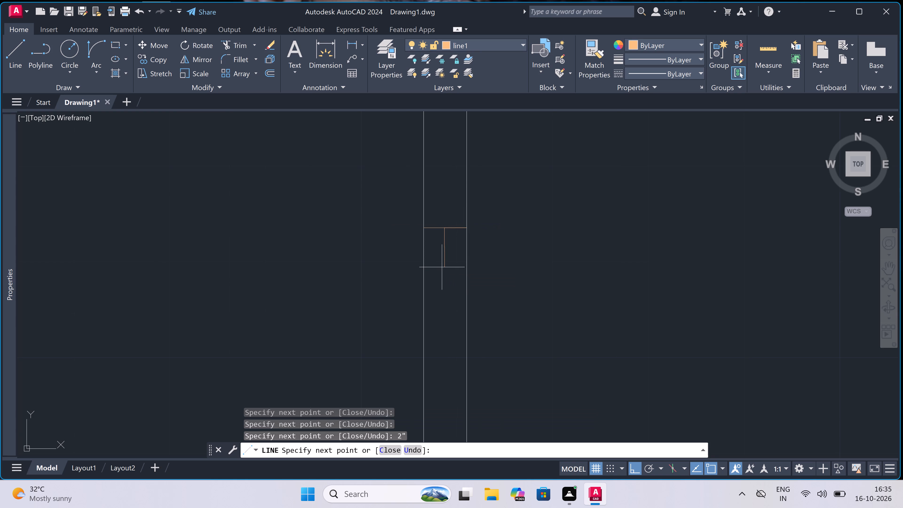
Draw a start-end-direction swing arc from the new leaf's free end to the upper stub's end, with its starting tangent pointing up.
{"action": "scroll", "coordinate": [449, 227], "scroll_direction": "down", "scroll_amount": 3}
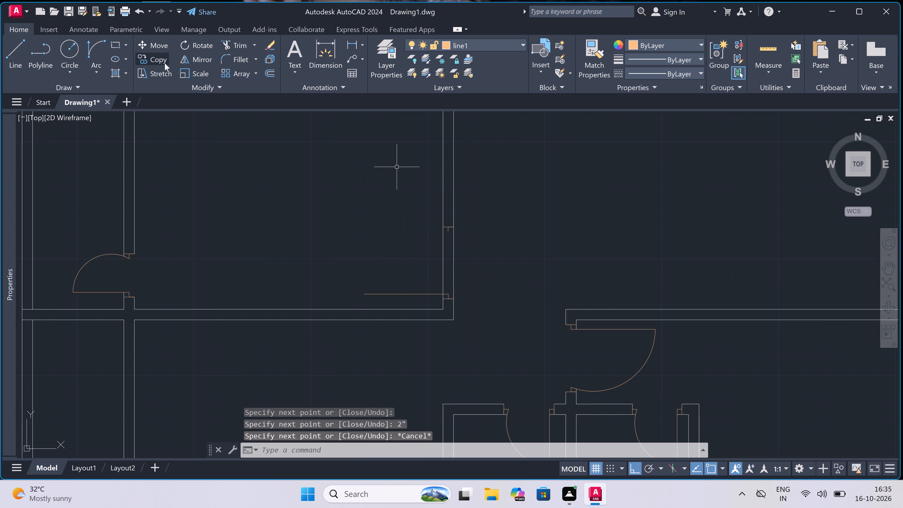
{"action": "double_click", "coordinate": [90, 47]}
{"action": "scroll", "coordinate": [400, 281], "scroll_direction": "up", "scroll_amount": 1}
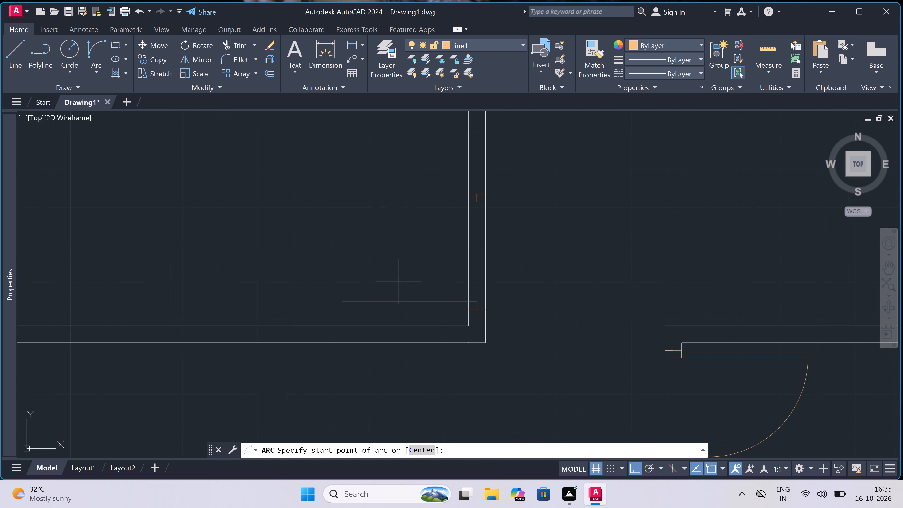
{"action": "left_click", "coordinate": [339, 302]}
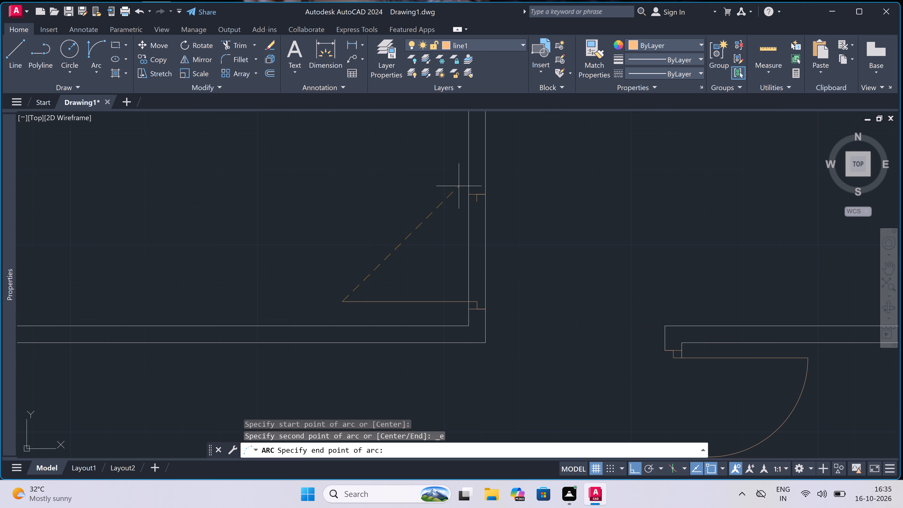
{"action": "left_click", "coordinate": [477, 200]}
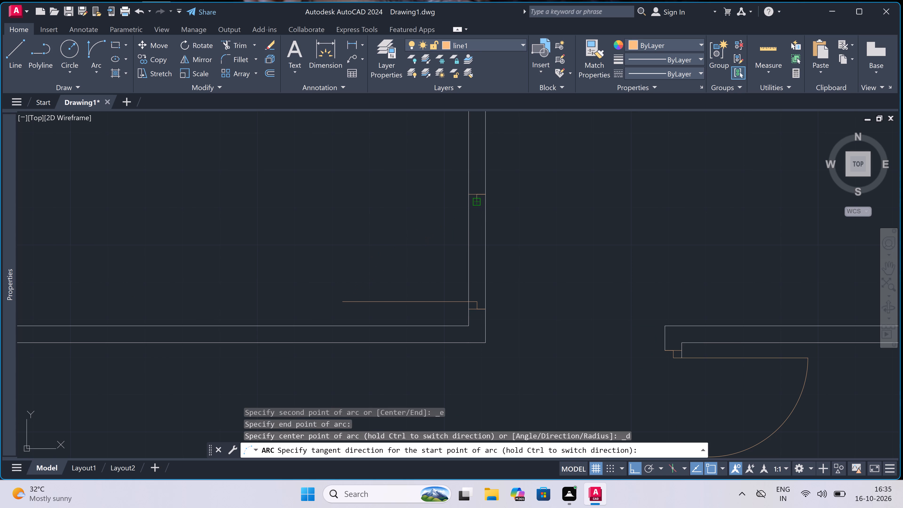
{"action": "left_click", "coordinate": [409, 171]}
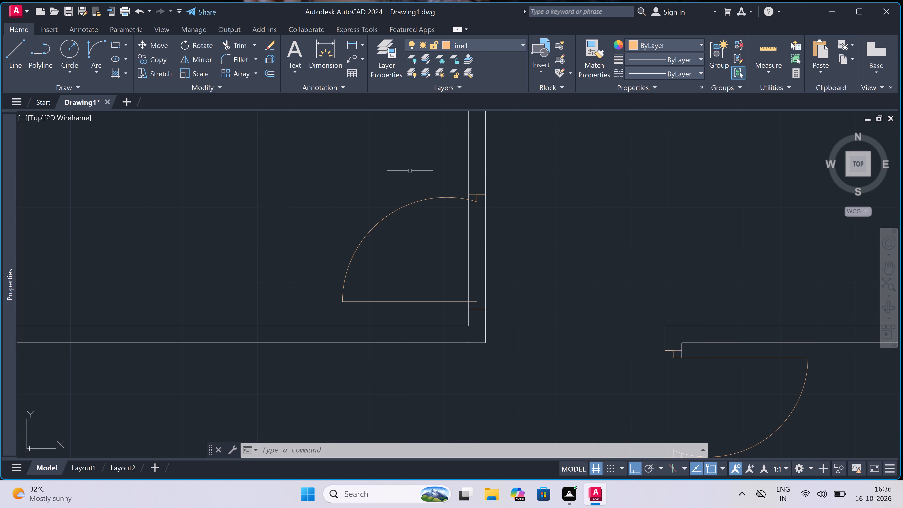
Trim both wall lines between the jambs to open the doorway of the middle-left room.
{"action": "key", "text": "t"}
{"action": "key", "text": "r"}
{"action": "key", "text": "space"}
{"action": "left_click", "coordinate": [424, 233]}
{"action": "left_click", "coordinate": [510, 255]}
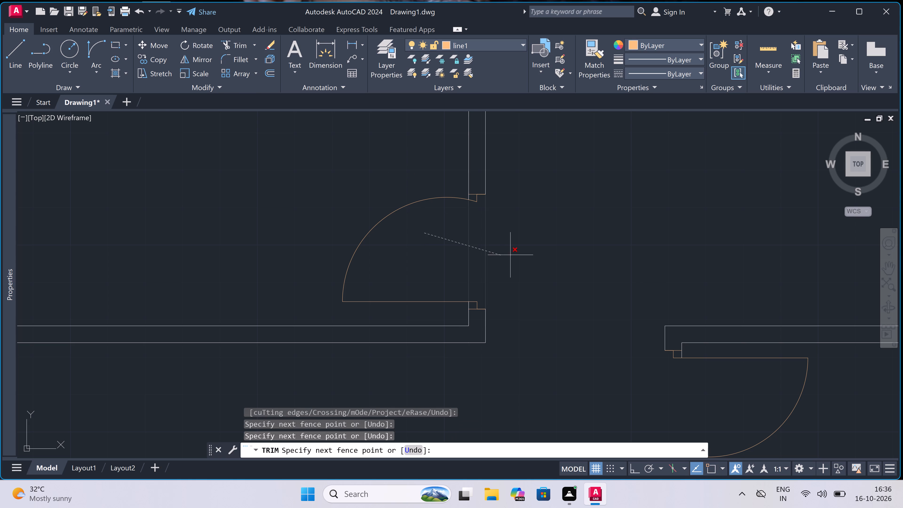
{"action": "scroll", "coordinate": [483, 258], "scroll_direction": "down", "scroll_amount": 3}
{"action": "key", "text": "Escape"}
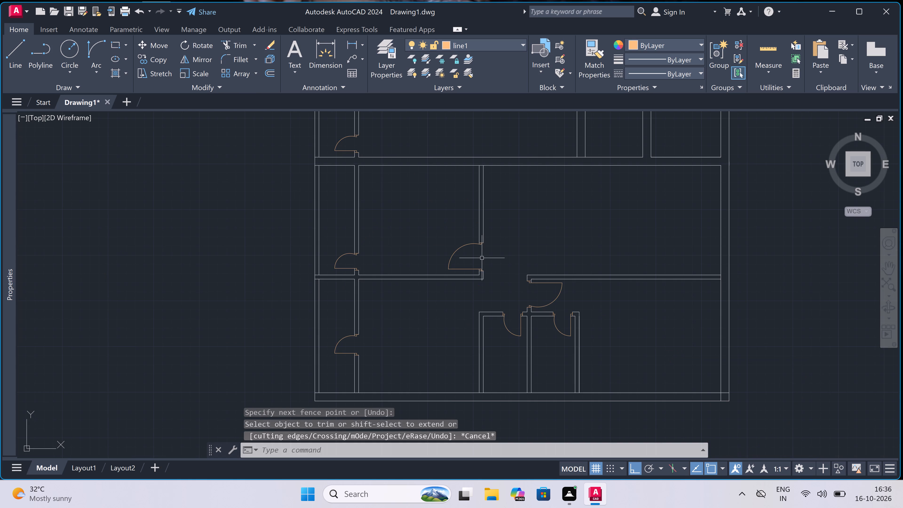
Trim the horizontal wall's lower face line between the two faces of the vertical wall where they meet above the new door.
{"action": "key", "text": "space"}
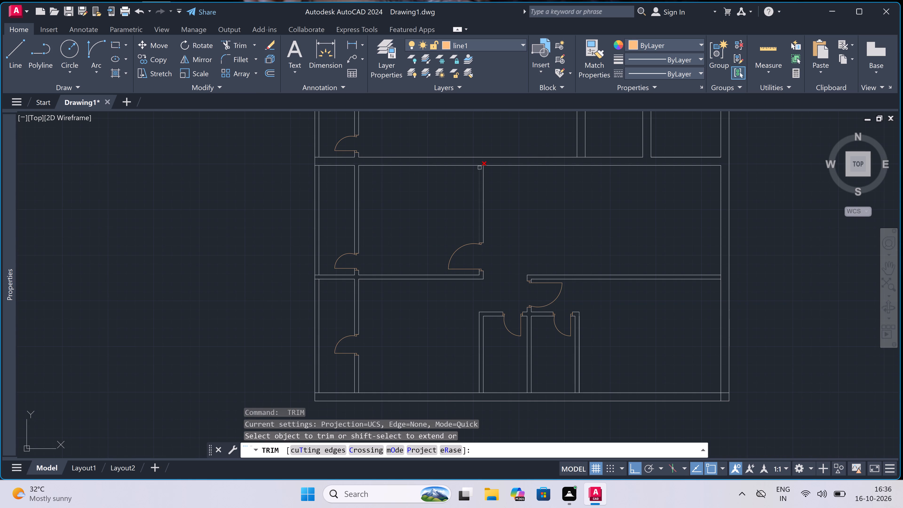
{"action": "scroll", "coordinate": [480, 169], "scroll_direction": "up", "scroll_amount": 3}
{"action": "left_click", "coordinate": [480, 156]}
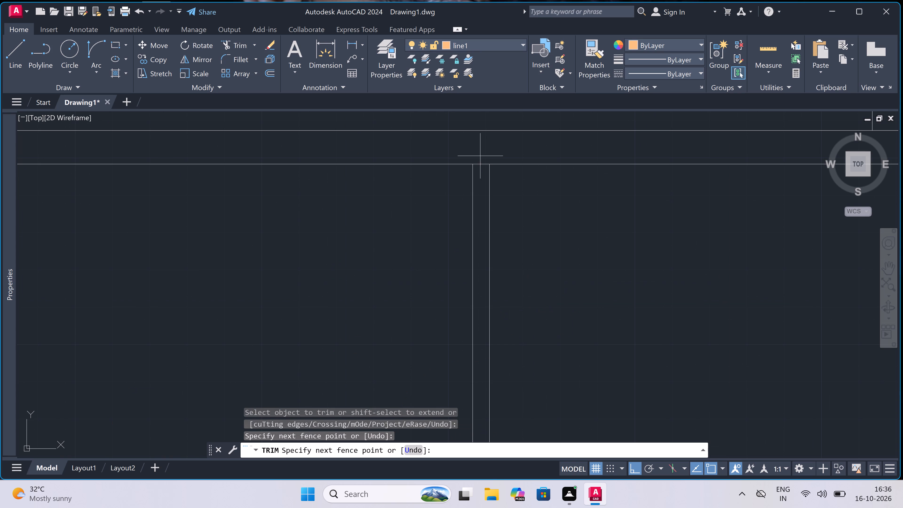
{"action": "left_click", "coordinate": [482, 185]}
{"action": "scroll", "coordinate": [482, 185], "scroll_direction": "down", "scroll_amount": 3}
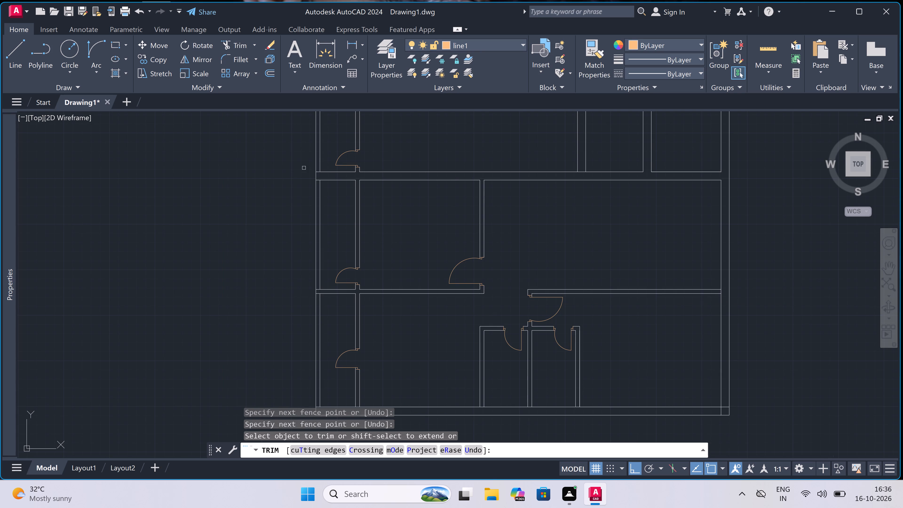
{"action": "scroll", "coordinate": [338, 182], "scroll_direction": "down", "scroll_amount": 3}
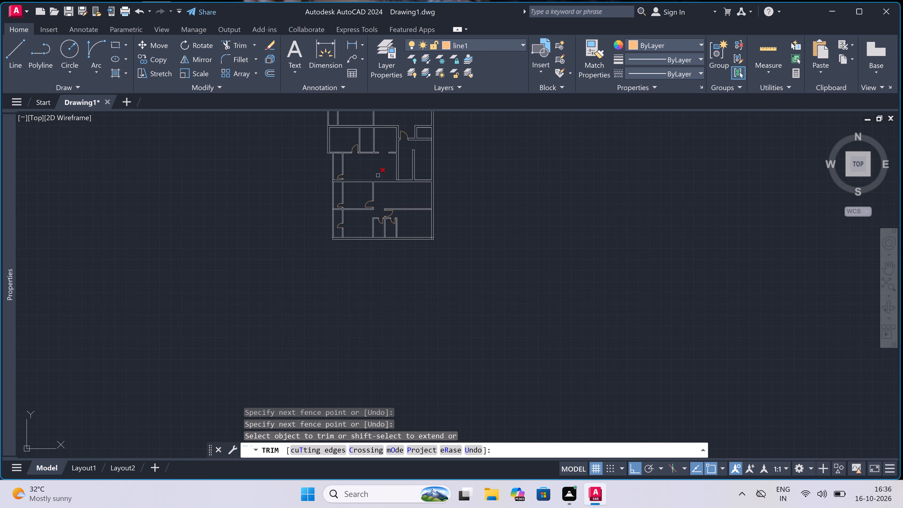
{"action": "scroll", "coordinate": [384, 160], "scroll_direction": "up", "scroll_amount": 1}
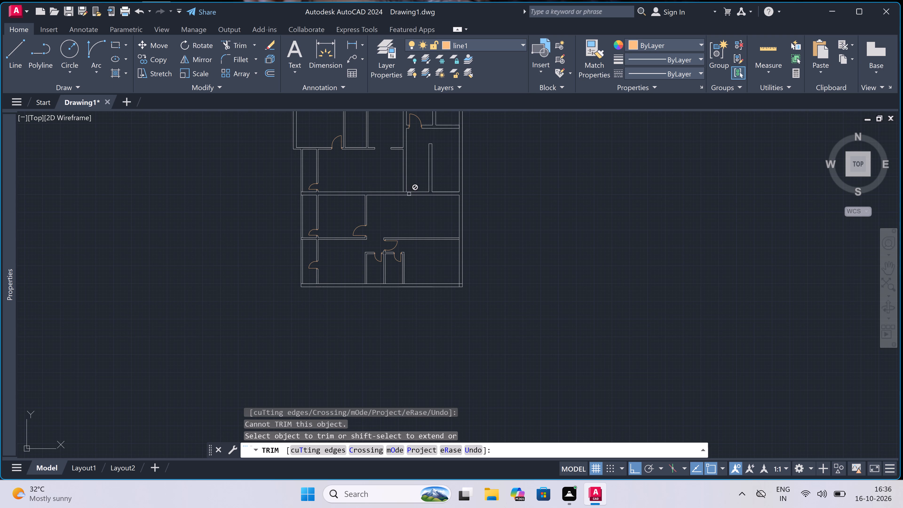
{"action": "scroll", "coordinate": [409, 194], "scroll_direction": "down", "scroll_amount": 1}
{"action": "scroll", "coordinate": [409, 189], "scroll_direction": "up", "scroll_amount": 4}
{"action": "key", "text": "Escape"}
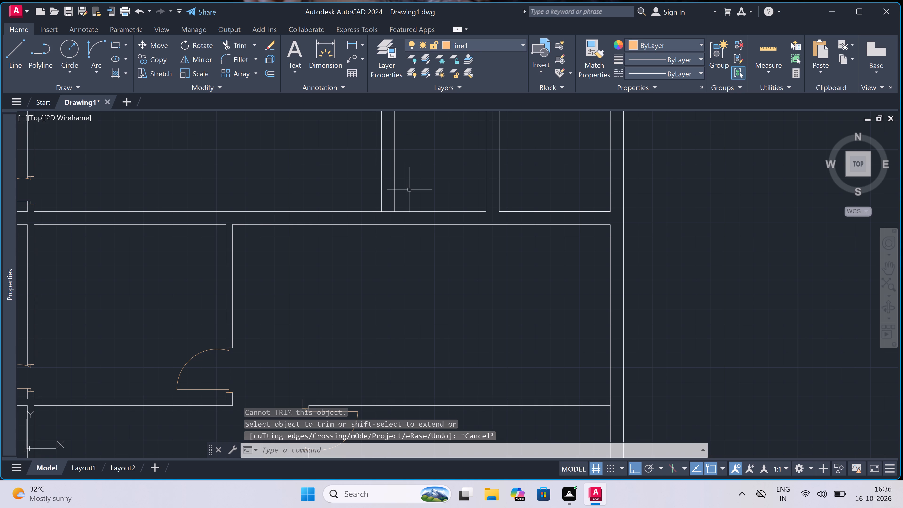
Trim the horizontal wall's upper face line between the two faces of the vertical wall meeting it from above, near the passage.
{"action": "key", "text": "space"}
{"action": "scroll", "coordinate": [408, 192], "scroll_direction": "up", "scroll_amount": 3}
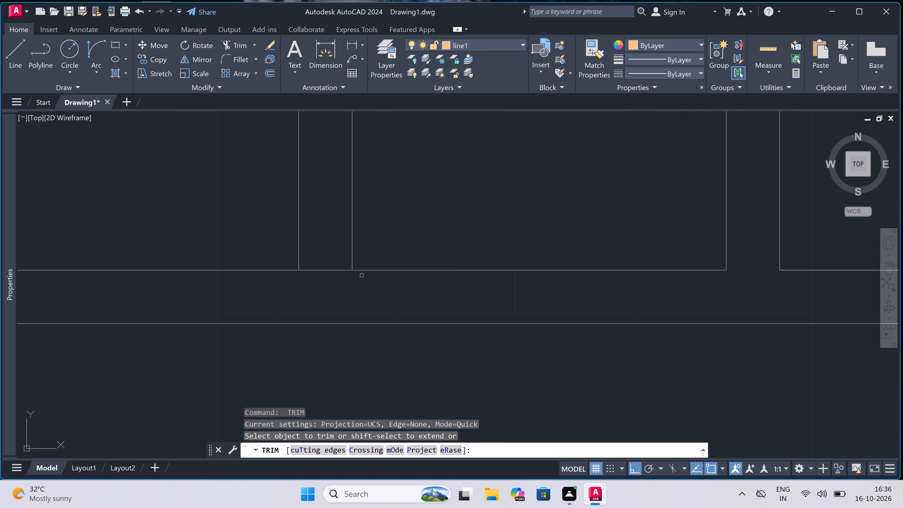
{"action": "left_click", "coordinate": [328, 300]}
{"action": "left_click", "coordinate": [336, 249]}
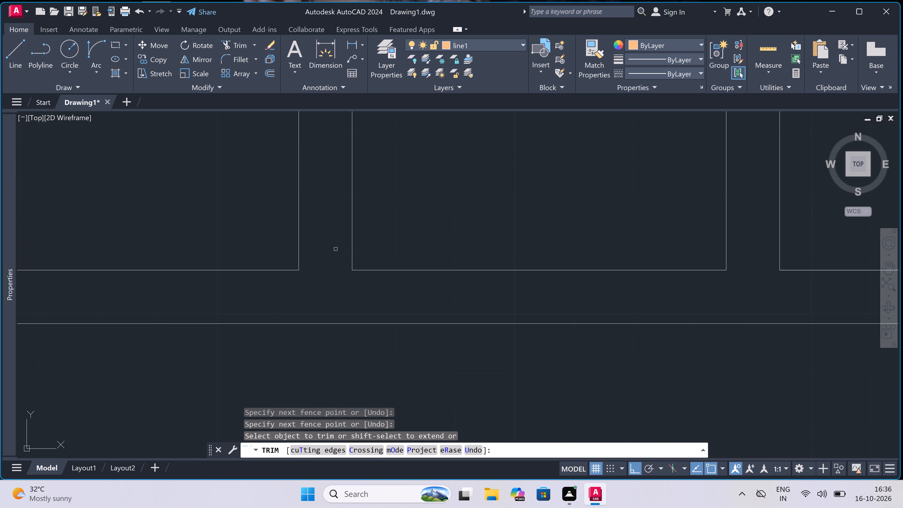
{"action": "key", "text": "Escape"}
Draw a jamb line across the horizontal wall below the narrow passage, with a 2" stub rightward from its midpoint and a 3' door leaf downward.
{"action": "scroll", "coordinate": [404, 255], "scroll_direction": "down", "scroll_amount": 6}
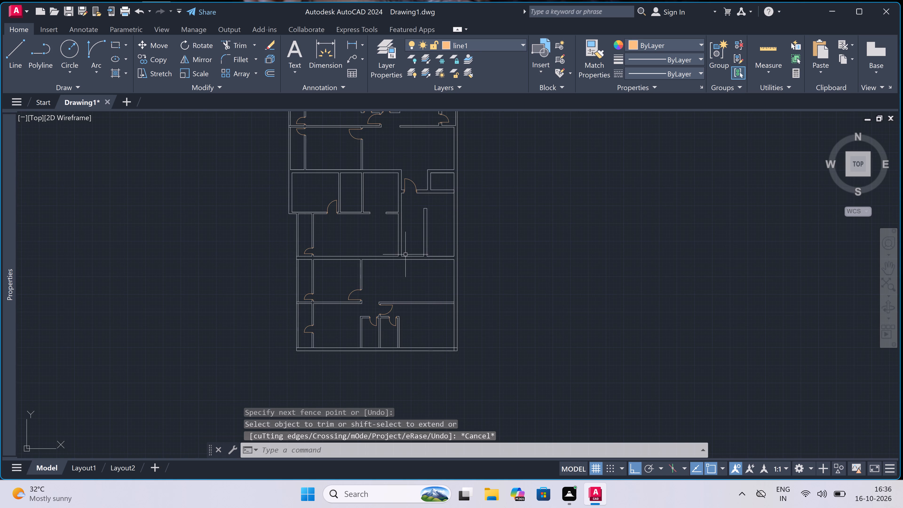
{"action": "scroll", "coordinate": [410, 238], "scroll_direction": "up", "scroll_amount": 3}
{"action": "key", "text": "l"}
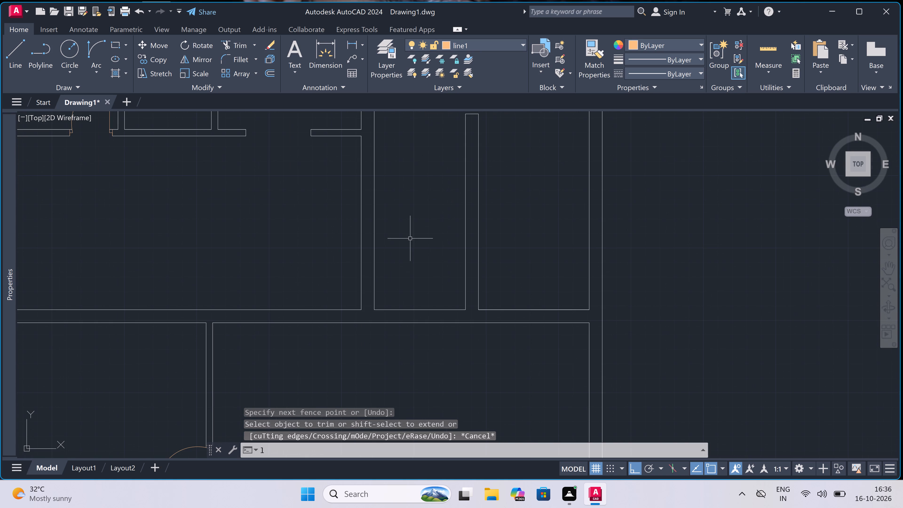
{"action": "key", "text": "space"}
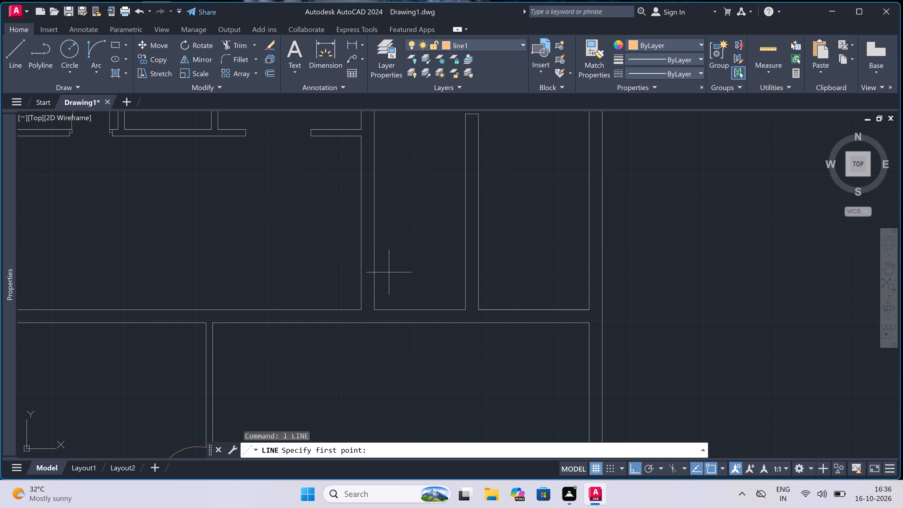
{"action": "left_click", "coordinate": [385, 309]}
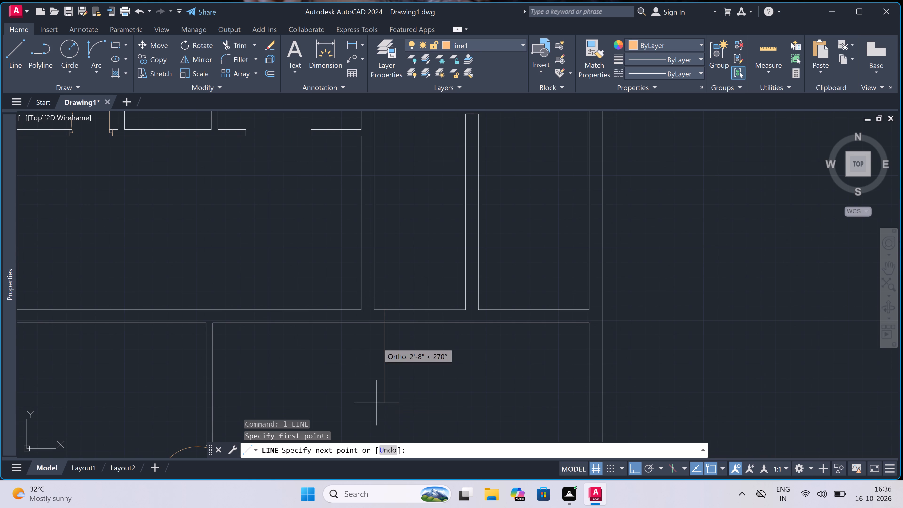
{"action": "left_click", "coordinate": [383, 325]}
{"action": "left_click", "coordinate": [386, 316]}
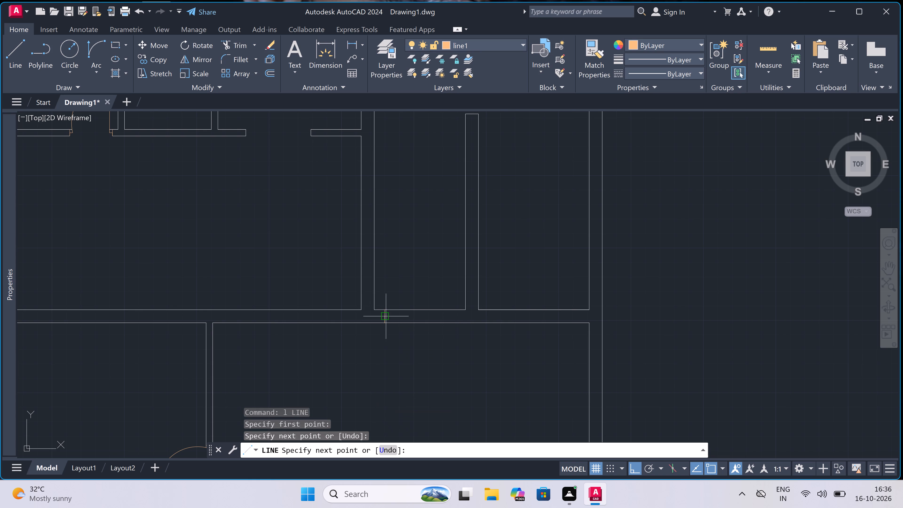
{"action": "scroll", "coordinate": [401, 319], "scroll_direction": "up", "scroll_amount": 1}
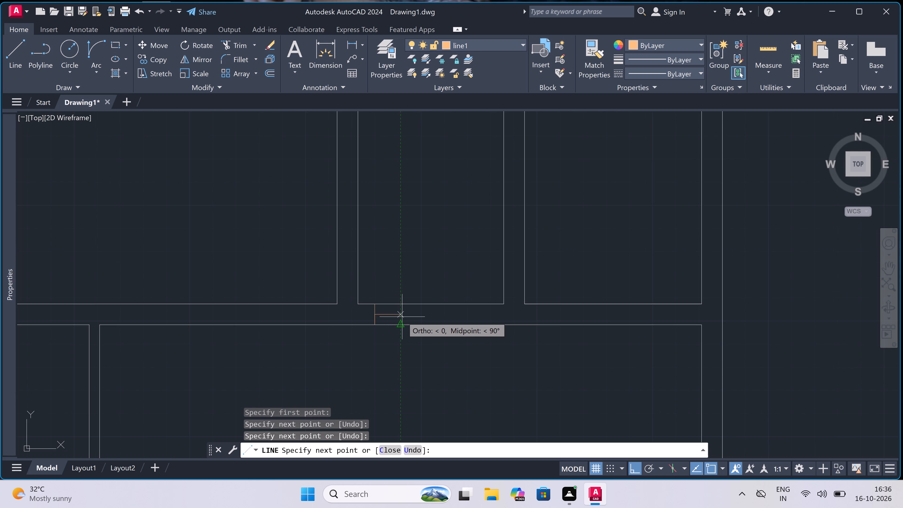
{"action": "type", "text": "2\""}
{"action": "key", "text": "space"}
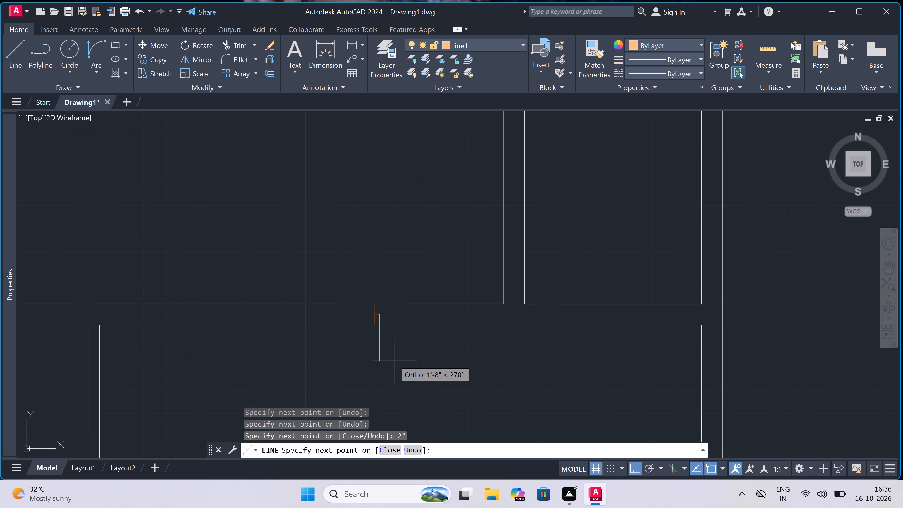
{"action": "type", "text": "3'"}
{"action": "key", "text": "space"}
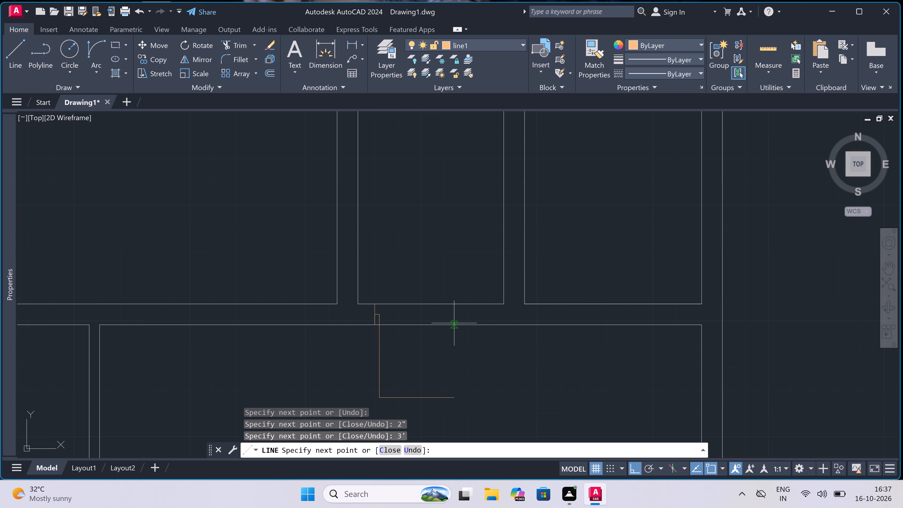
{"action": "key", "text": "Escape"}
Draw the opposite jamb line across the same horizontal wall, adding a 2" stub from its midpoint toward the door leaf.
{"action": "key", "text": "space"}
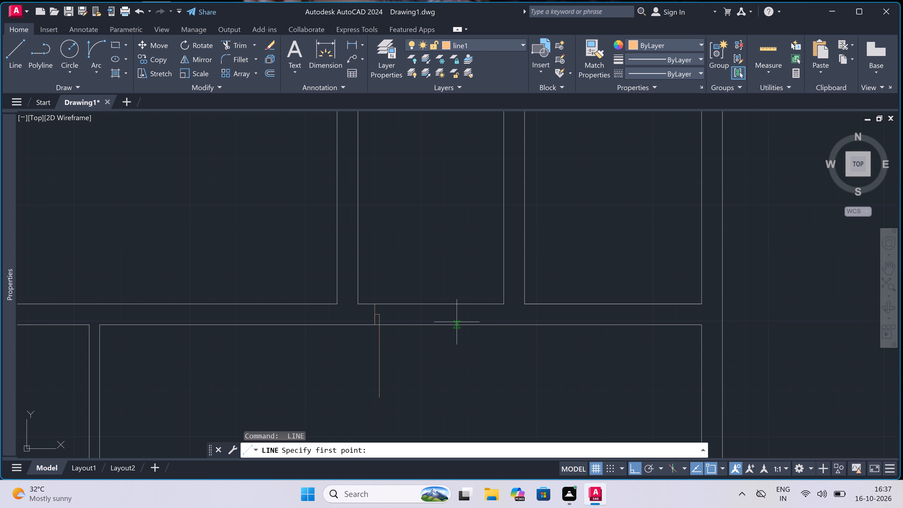
{"action": "left_click", "coordinate": [457, 322]}
{"action": "left_click", "coordinate": [454, 303]}
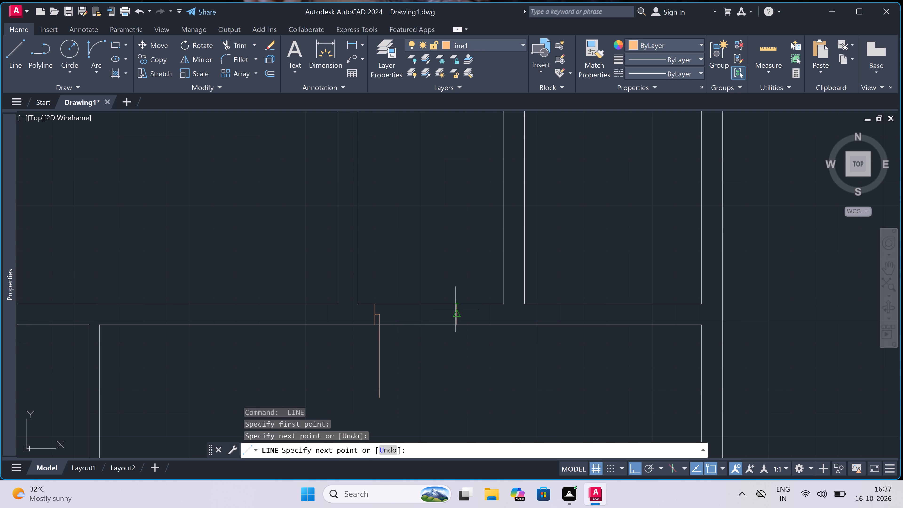
{"action": "left_click", "coordinate": [455, 311]}
{"action": "type", "text": "2\""}
{"action": "key", "text": "space"}
{"action": "key", "text": "Escape"}
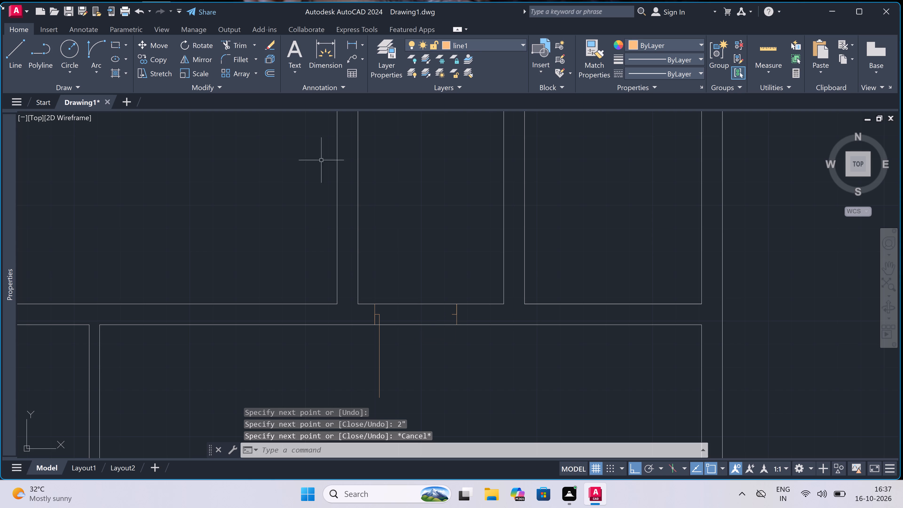
Draw a start-end-direction swing arc from the new leaf's free end to the opposite stub's end, with its starting tangent pointing right.
{"action": "left_click", "coordinate": [97, 53]}
{"action": "scroll", "coordinate": [323, 250], "scroll_direction": "down", "scroll_amount": 2}
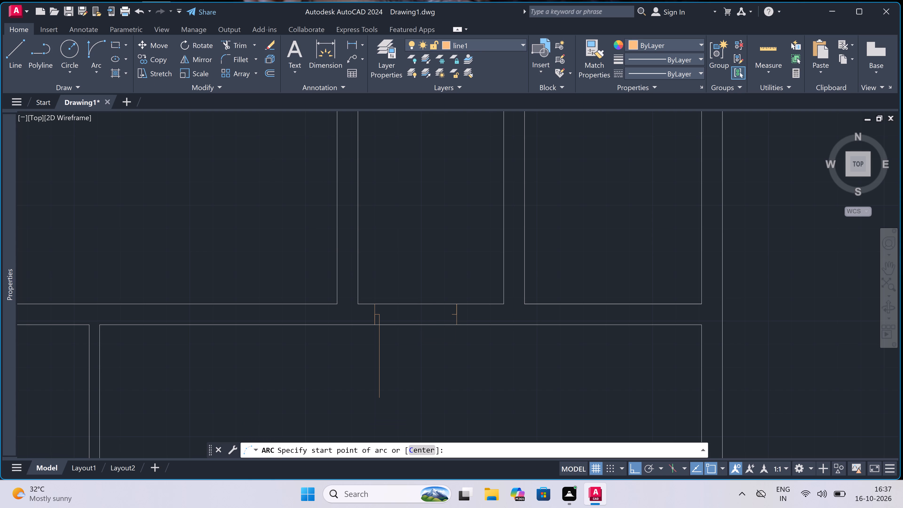
{"action": "scroll", "coordinate": [331, 289], "scroll_direction": "up", "scroll_amount": 2}
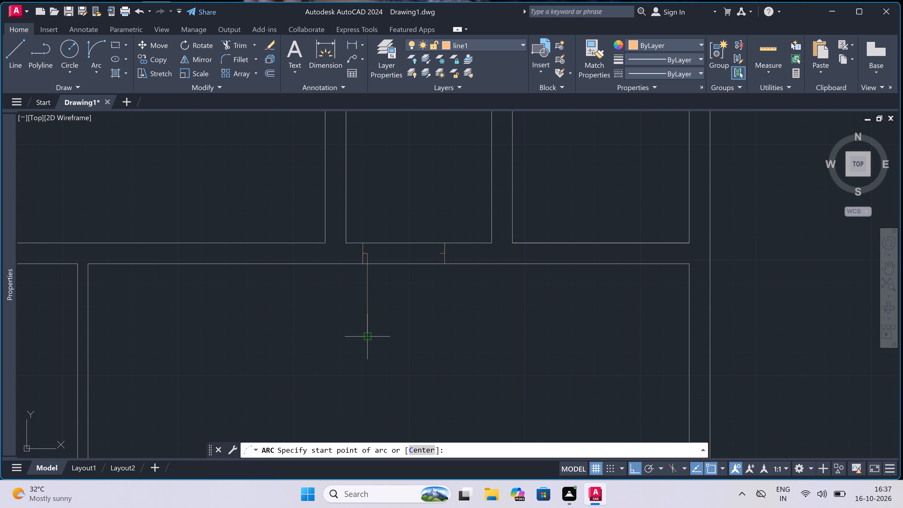
{"action": "left_click", "coordinate": [368, 336]}
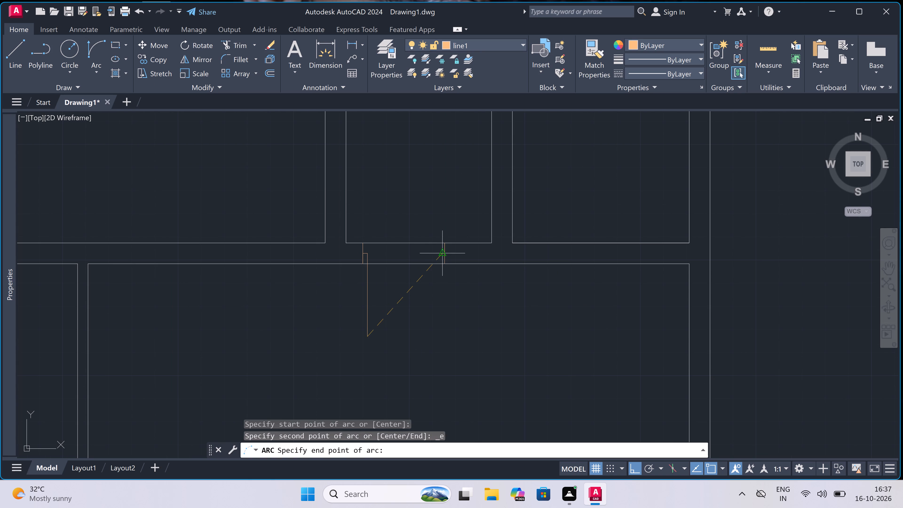
{"action": "left_click", "coordinate": [439, 253]}
{"action": "left_click", "coordinate": [451, 293]}
Trim both horizontal wall lines between the jambs to open the doorway below the passage.
{"action": "key", "text": "t"}
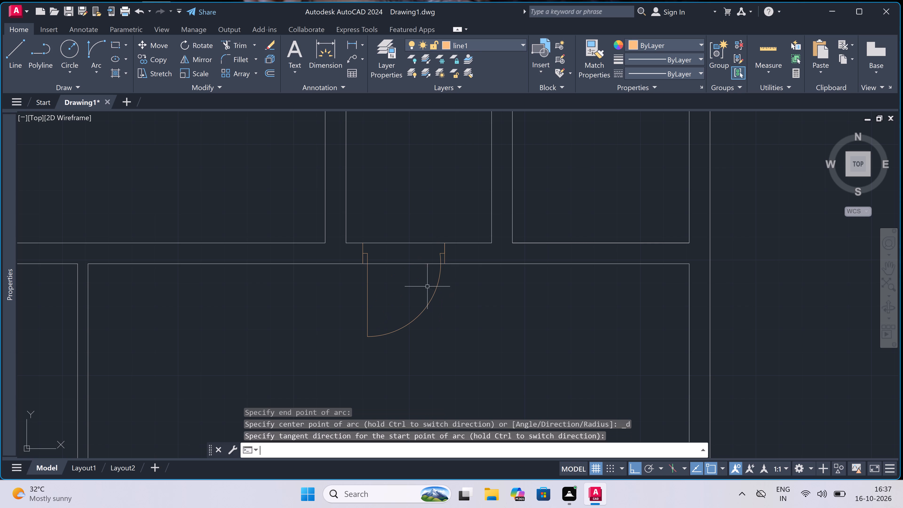
{"action": "key", "text": "r"}
{"action": "key", "text": "space"}
{"action": "left_click", "coordinate": [402, 222]}
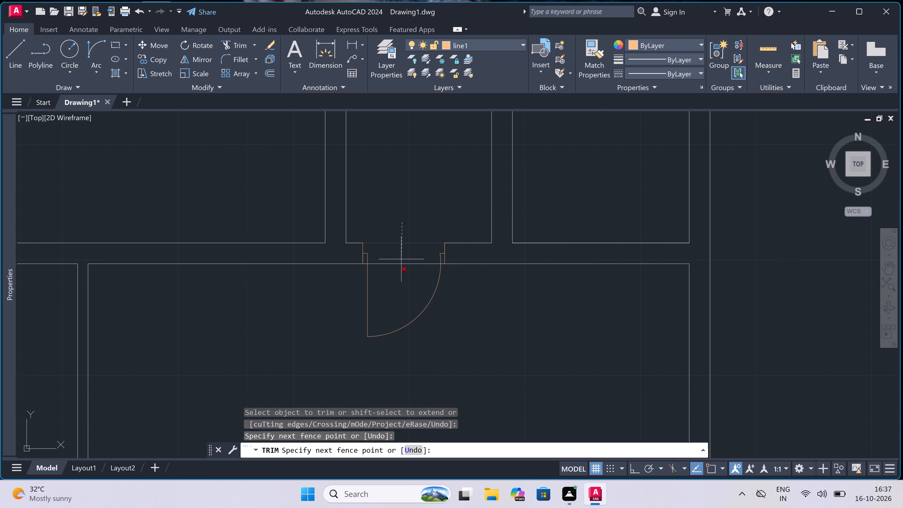
{"action": "left_click", "coordinate": [398, 281]}
{"action": "key", "text": "Escape"}
Make layer 0 the current layer.
{"action": "scroll", "coordinate": [399, 279], "scroll_direction": "down", "scroll_amount": 2}
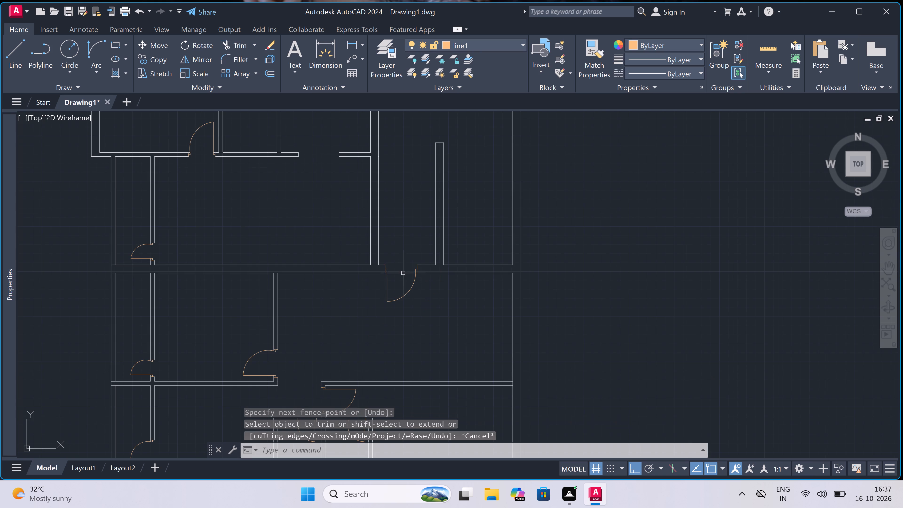
{"action": "scroll", "coordinate": [422, 253], "scroll_direction": "down", "scroll_amount": 2}
{"action": "scroll", "coordinate": [422, 253], "scroll_direction": "up", "scroll_amount": 1}
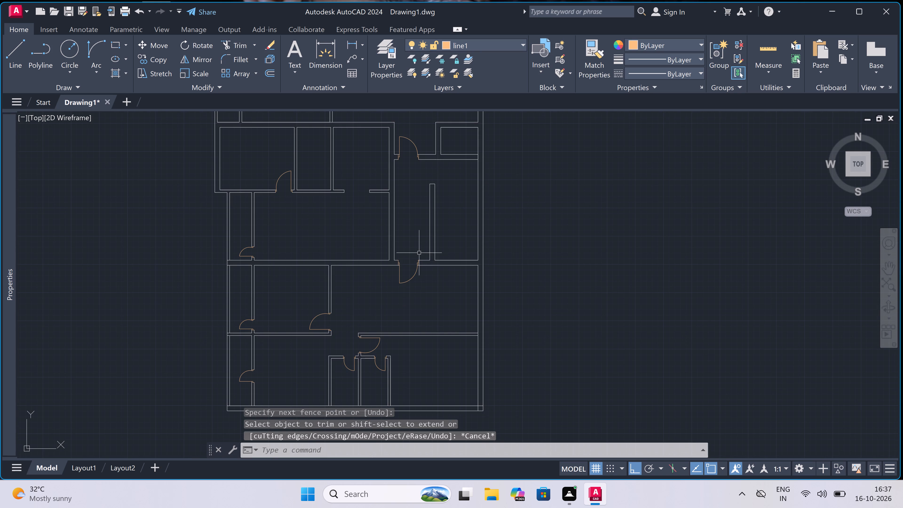
{"action": "scroll", "coordinate": [419, 254], "scroll_direction": "down", "scroll_amount": 2}
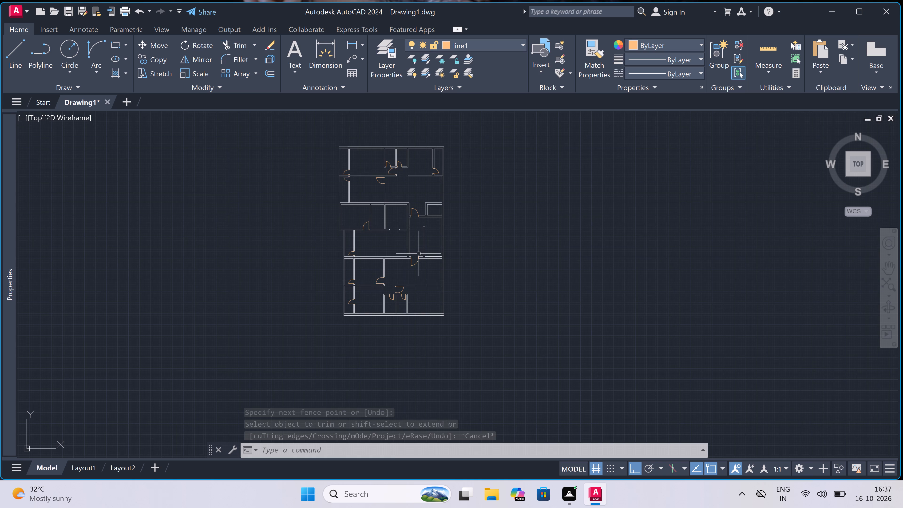
{"action": "scroll", "coordinate": [419, 254], "scroll_direction": "up", "scroll_amount": 2}
{"action": "scroll", "coordinate": [419, 254], "scroll_direction": "down", "scroll_amount": 1}
{"action": "scroll", "coordinate": [327, 176], "scroll_direction": "up", "scroll_amount": 2}
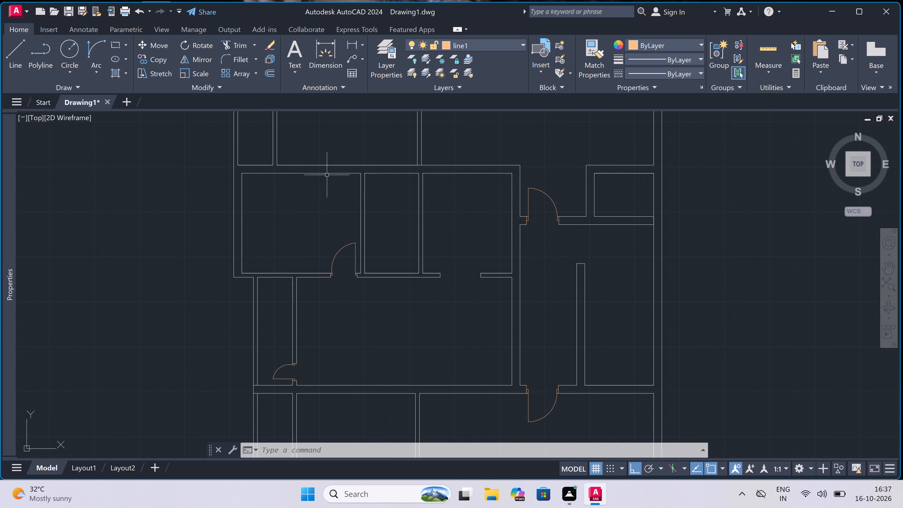
{"action": "scroll", "coordinate": [356, 161], "scroll_direction": "up", "scroll_amount": 2}
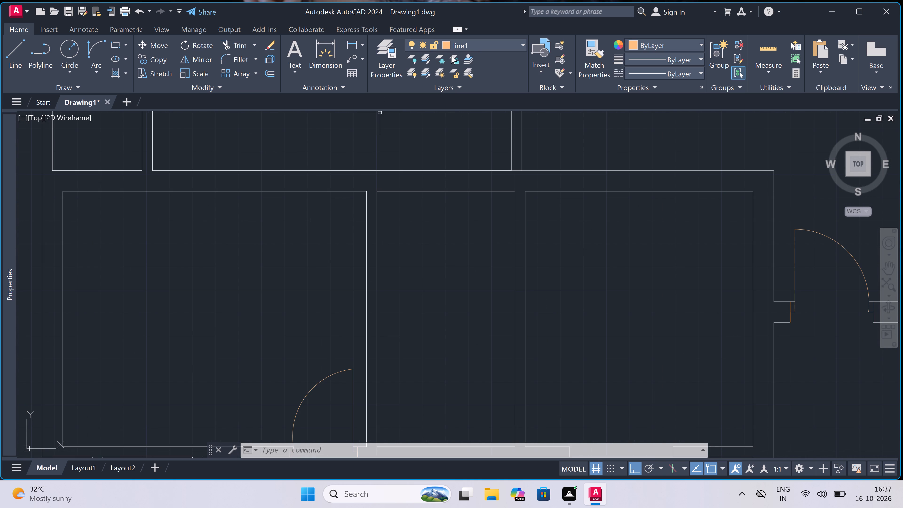
{"action": "left_click", "coordinate": [476, 44]}
{"action": "left_click", "coordinate": [478, 60]}
Draw a 4.5" thick horizontal cross wall in the narrow middle room, its upper face 6' below the room's top wall, spanning both side walls.
{"action": "scroll", "coordinate": [431, 139], "scroll_direction": "down", "scroll_amount": 2}
{"action": "scroll", "coordinate": [419, 158], "scroll_direction": "up", "scroll_amount": 1}
{"action": "type", "text": "l"}
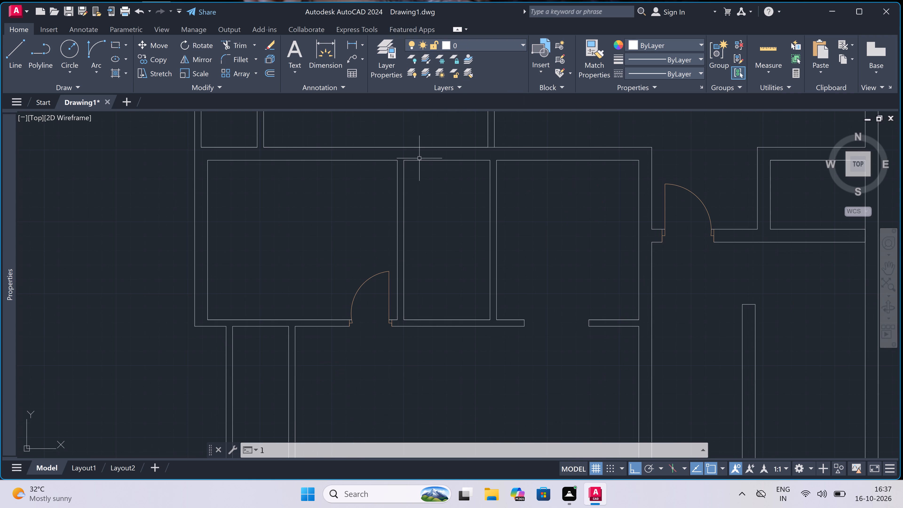
{"action": "key", "text": "space"}
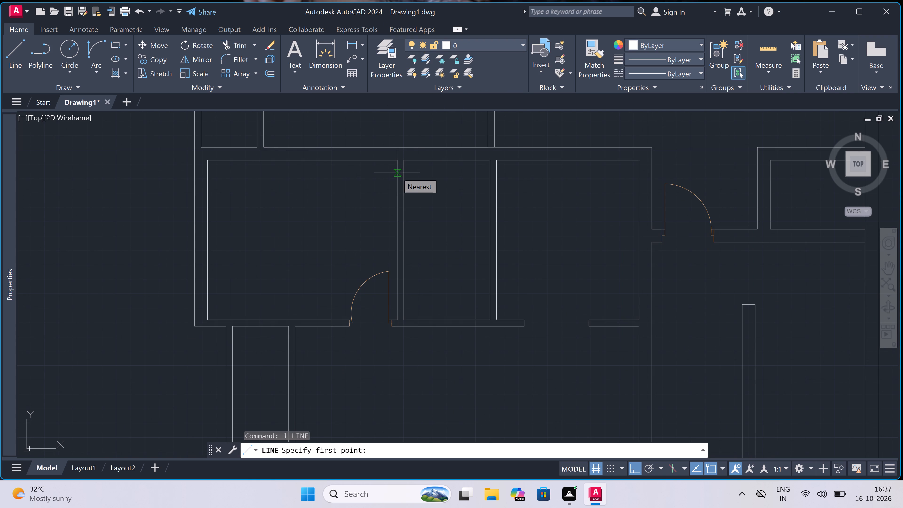
{"action": "left_click", "coordinate": [404, 159]}
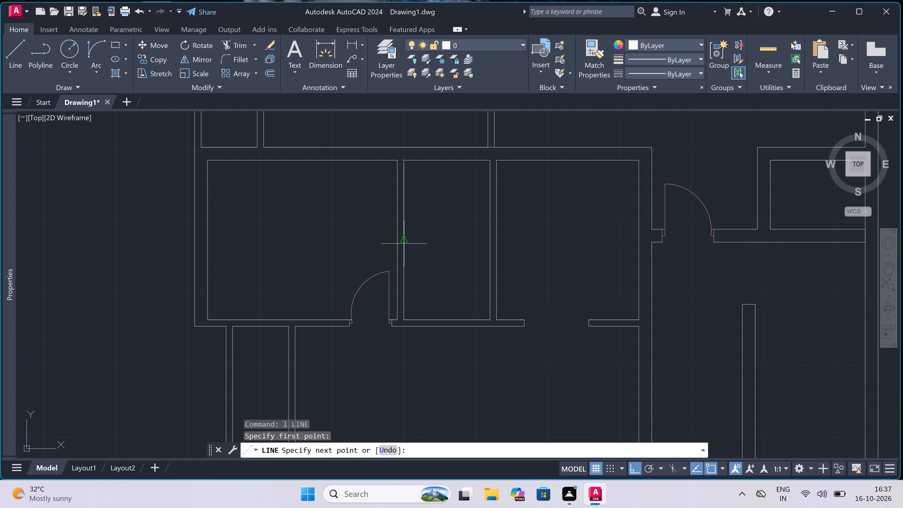
{"action": "type", "text": "6'"}
{"action": "key", "text": "space"}
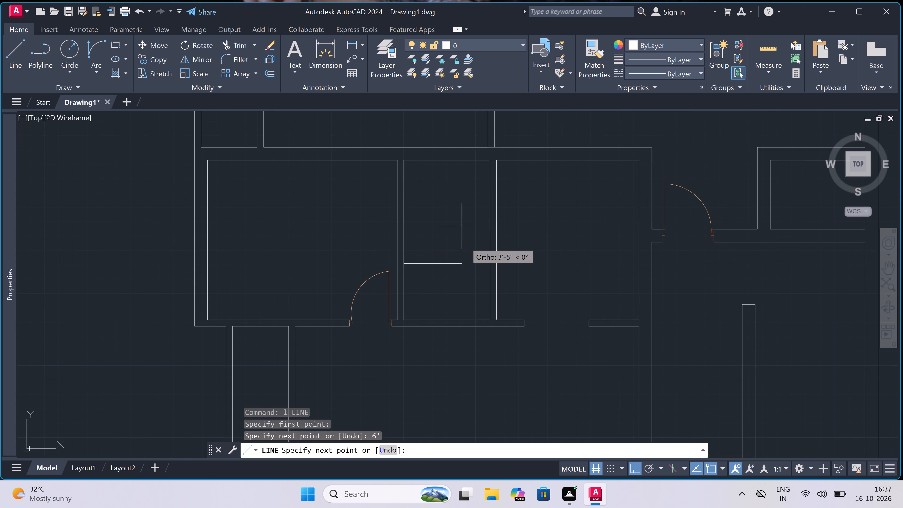
{"action": "scroll", "coordinate": [471, 278], "scroll_direction": "up", "scroll_amount": 2}
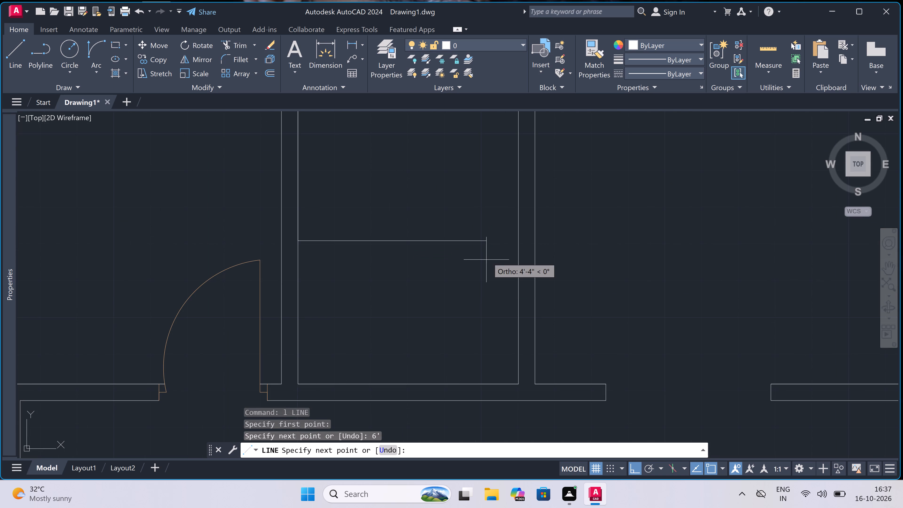
{"action": "double_click", "coordinate": [515, 242]}
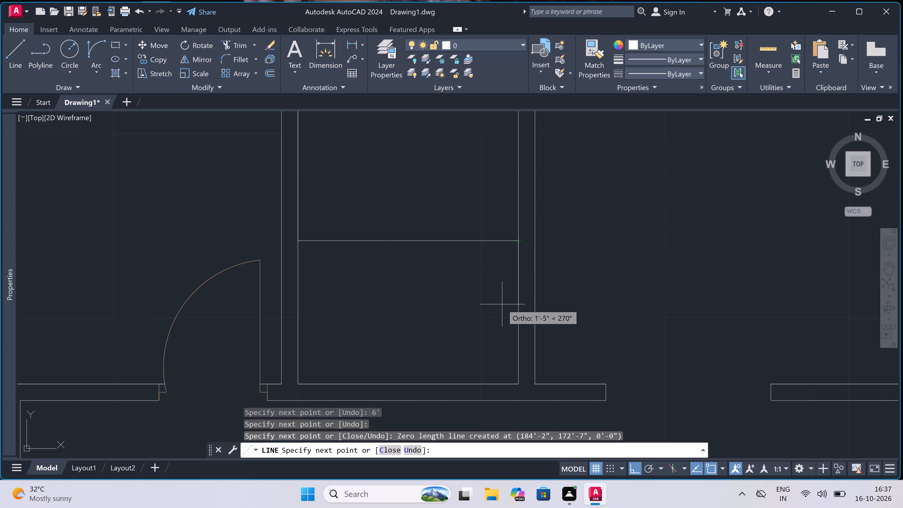
{"action": "type", "text": "4."}
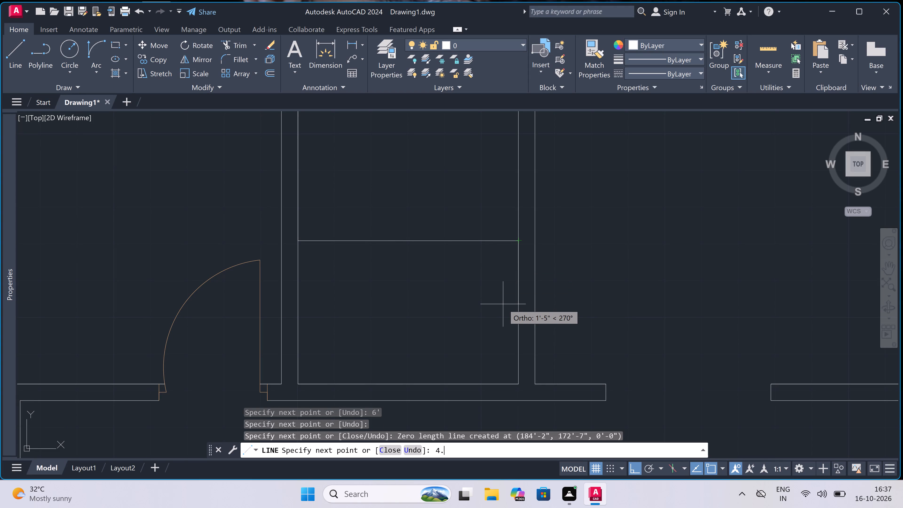
{"action": "key", "text": "5"}
{"action": "key", "text": "shift+quotedbl"}
{"action": "key", "text": "space"}
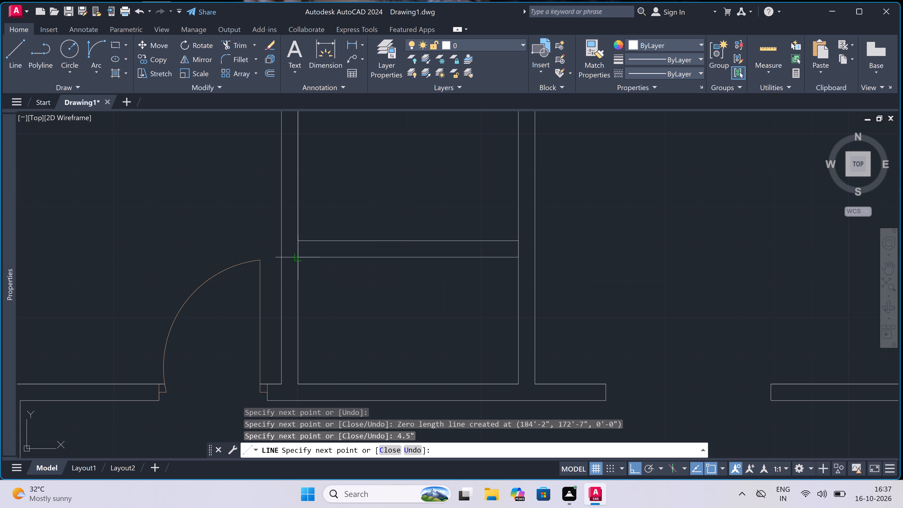
{"action": "double_click", "coordinate": [299, 257]}
{"action": "key", "text": "Escape"}
Trim the inner faces of both side walls between the new cross wall's two lines to open the junctions.
{"action": "type", "text": "tr"}
{"action": "key", "text": "space"}
{"action": "left_click", "coordinate": [284, 247]}
{"action": "left_click", "coordinate": [287, 247]}
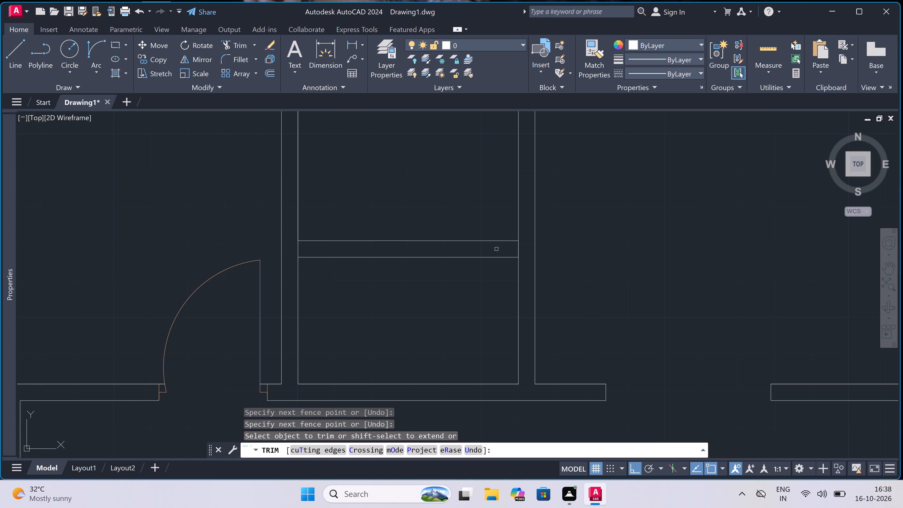
{"action": "left_click", "coordinate": [517, 245]}
{"action": "double_click", "coordinate": [519, 246]}
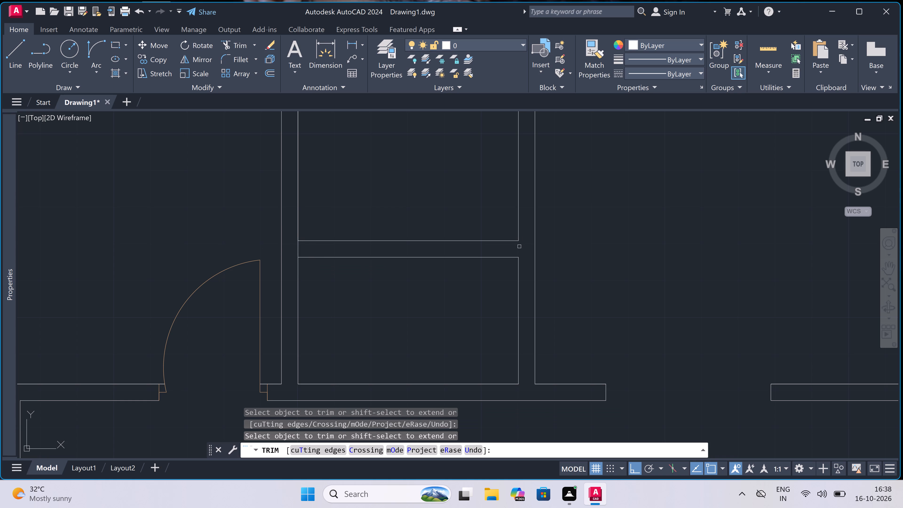
{"action": "left_click", "coordinate": [295, 251]}
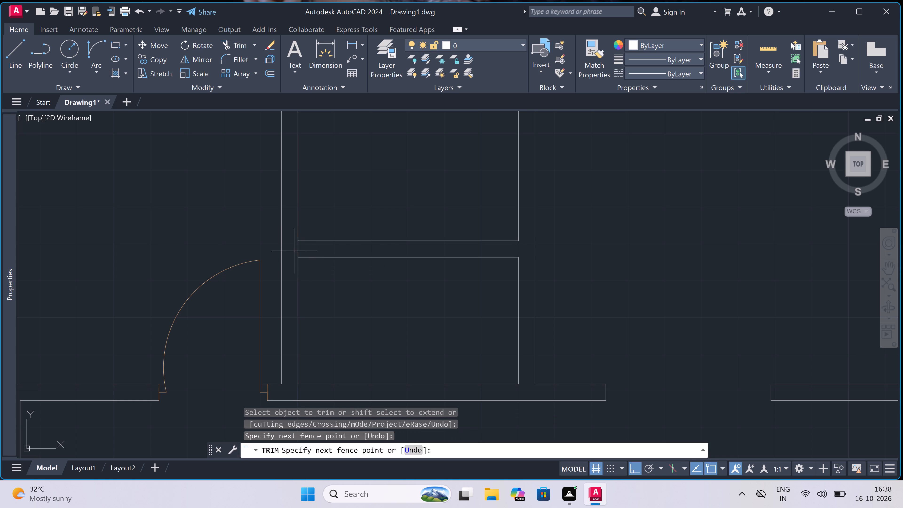
{"action": "left_click", "coordinate": [308, 245]}
{"action": "scroll", "coordinate": [308, 245], "scroll_direction": "down", "scroll_amount": 4}
{"action": "scroll", "coordinate": [343, 242], "scroll_direction": "up", "scroll_amount": 1}
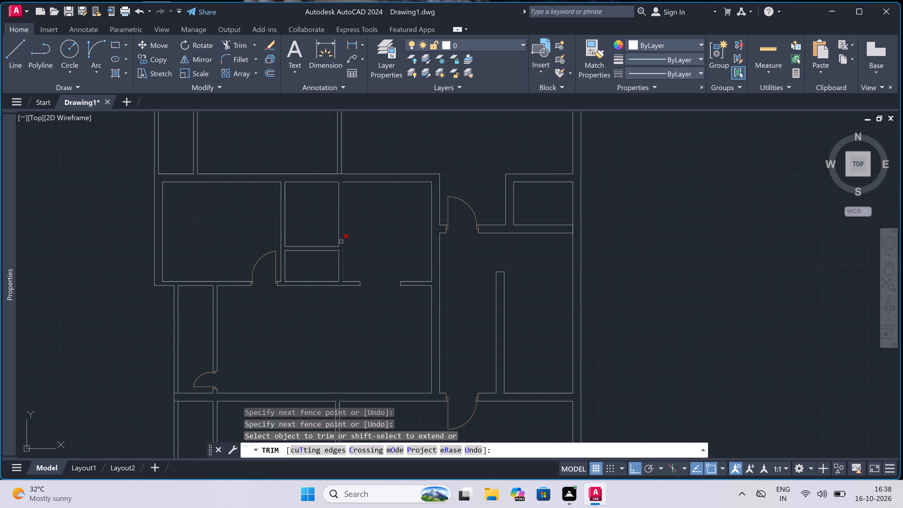
{"action": "key", "text": "Escape"}
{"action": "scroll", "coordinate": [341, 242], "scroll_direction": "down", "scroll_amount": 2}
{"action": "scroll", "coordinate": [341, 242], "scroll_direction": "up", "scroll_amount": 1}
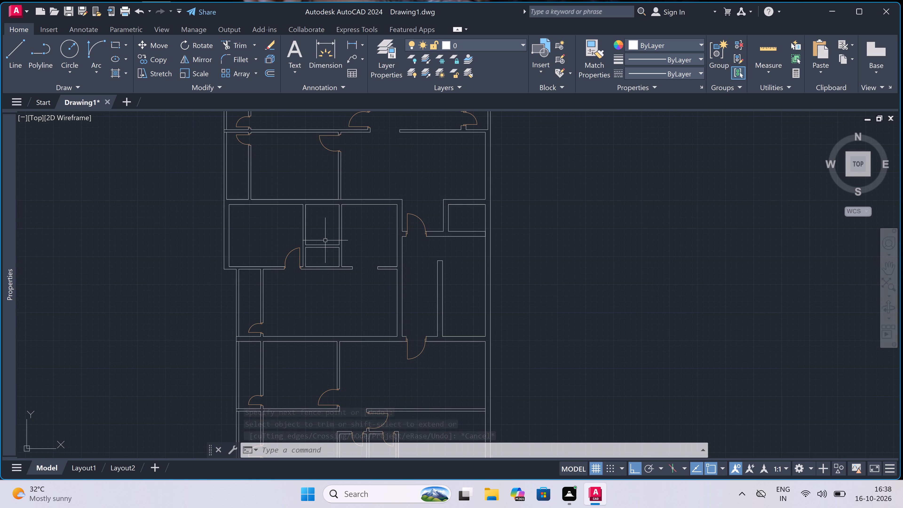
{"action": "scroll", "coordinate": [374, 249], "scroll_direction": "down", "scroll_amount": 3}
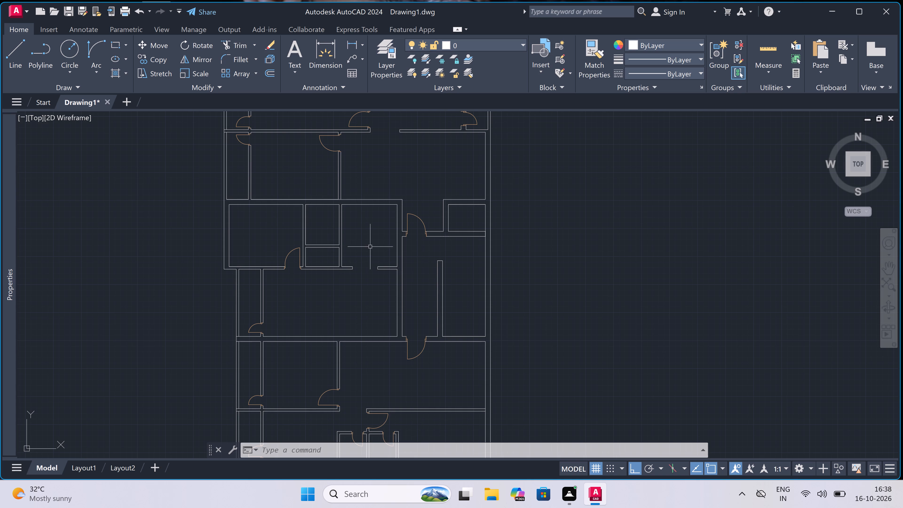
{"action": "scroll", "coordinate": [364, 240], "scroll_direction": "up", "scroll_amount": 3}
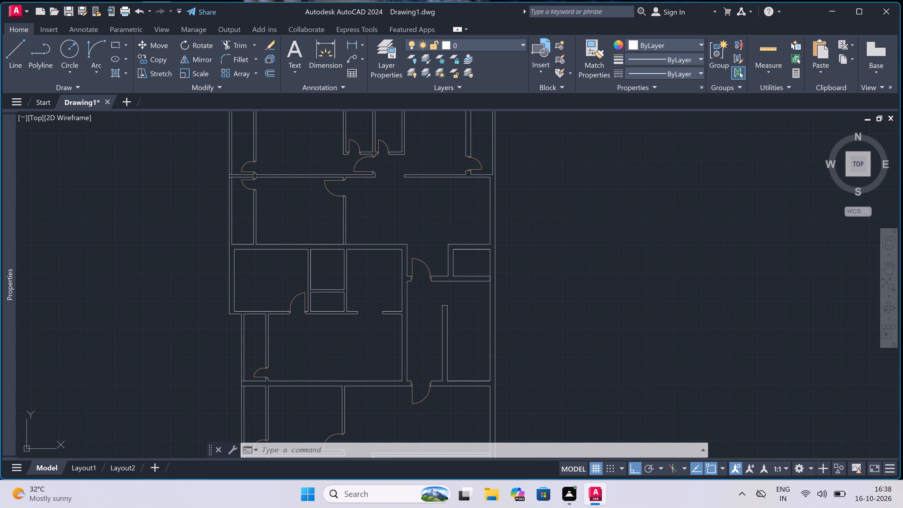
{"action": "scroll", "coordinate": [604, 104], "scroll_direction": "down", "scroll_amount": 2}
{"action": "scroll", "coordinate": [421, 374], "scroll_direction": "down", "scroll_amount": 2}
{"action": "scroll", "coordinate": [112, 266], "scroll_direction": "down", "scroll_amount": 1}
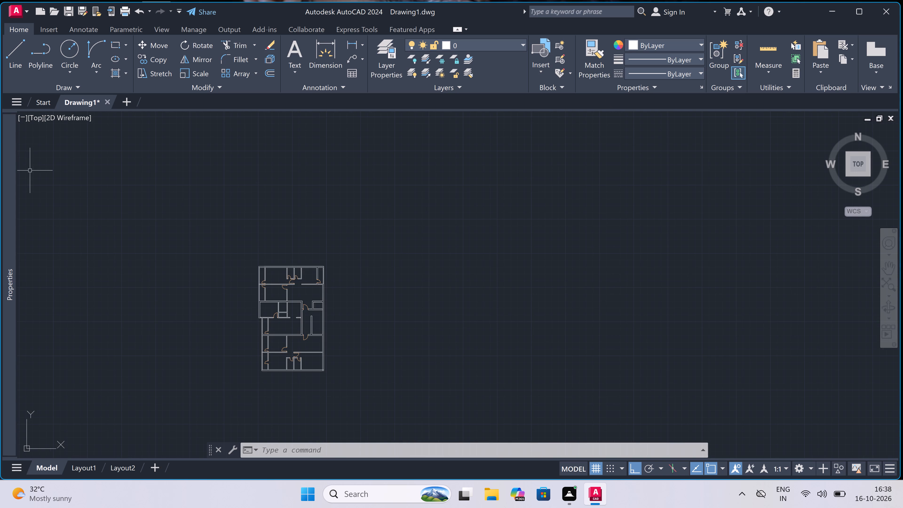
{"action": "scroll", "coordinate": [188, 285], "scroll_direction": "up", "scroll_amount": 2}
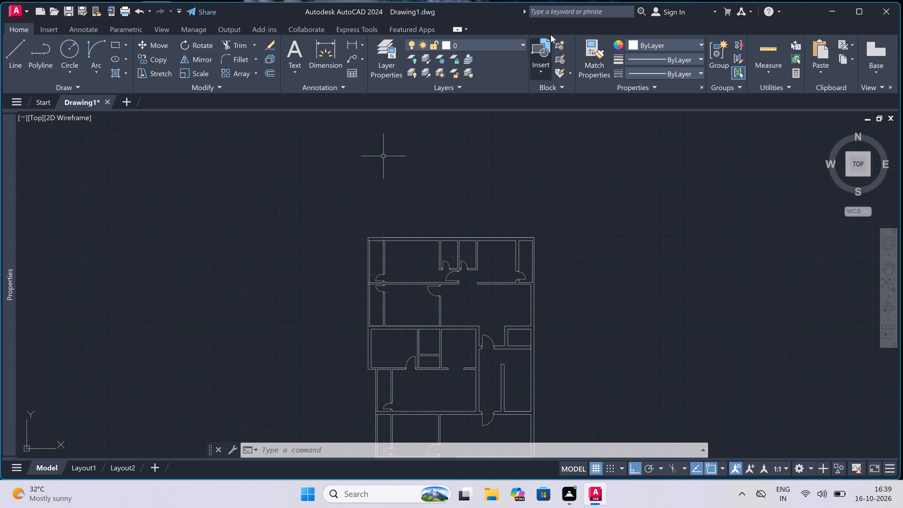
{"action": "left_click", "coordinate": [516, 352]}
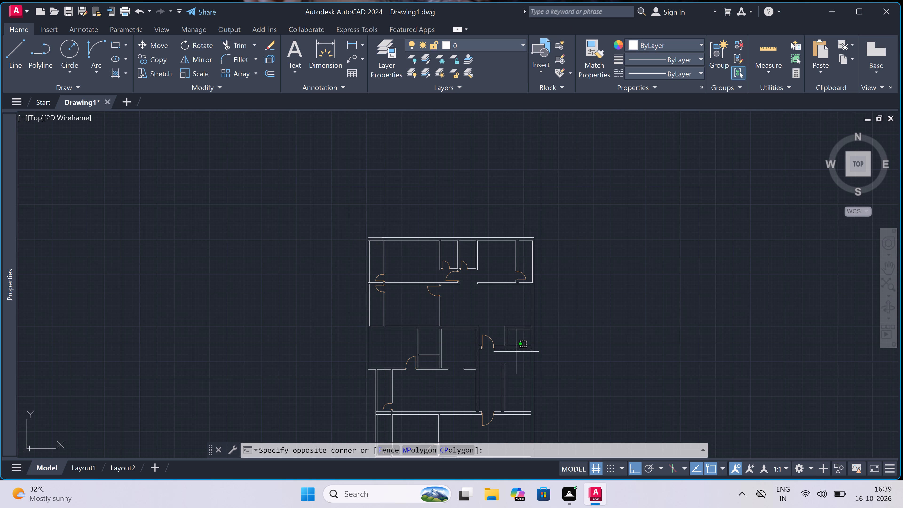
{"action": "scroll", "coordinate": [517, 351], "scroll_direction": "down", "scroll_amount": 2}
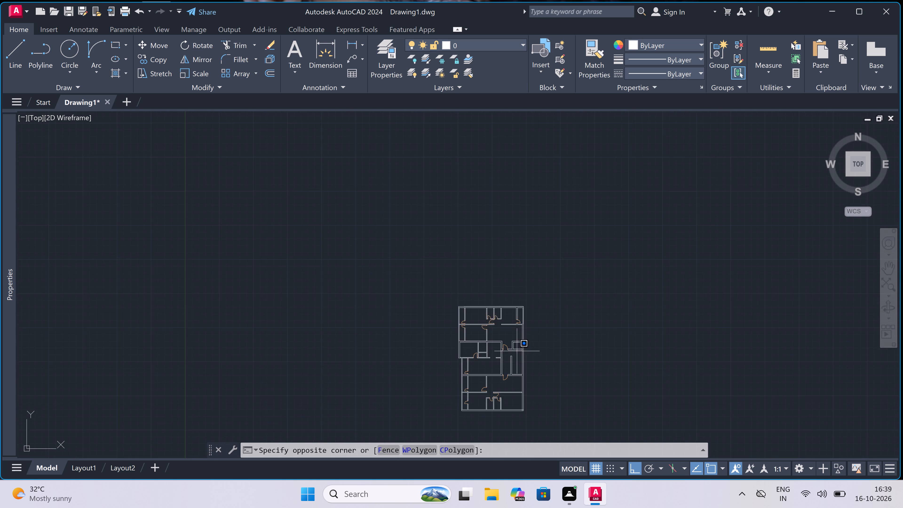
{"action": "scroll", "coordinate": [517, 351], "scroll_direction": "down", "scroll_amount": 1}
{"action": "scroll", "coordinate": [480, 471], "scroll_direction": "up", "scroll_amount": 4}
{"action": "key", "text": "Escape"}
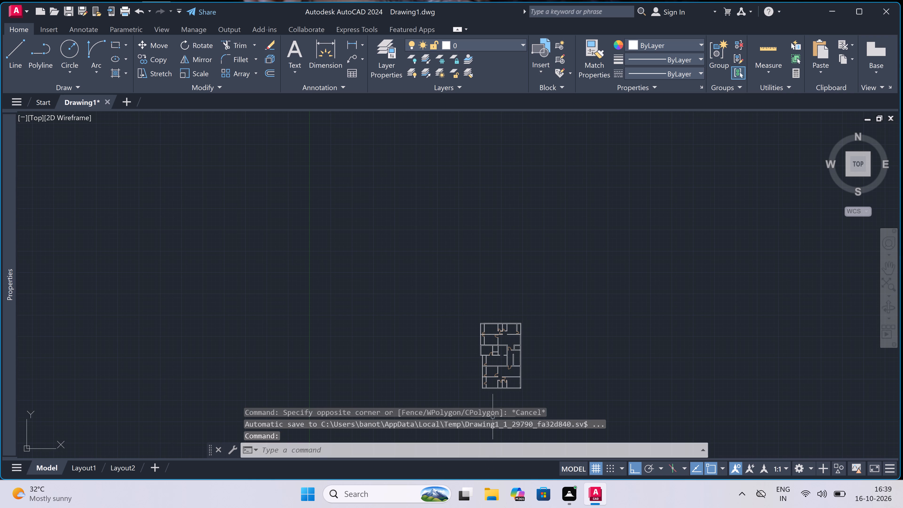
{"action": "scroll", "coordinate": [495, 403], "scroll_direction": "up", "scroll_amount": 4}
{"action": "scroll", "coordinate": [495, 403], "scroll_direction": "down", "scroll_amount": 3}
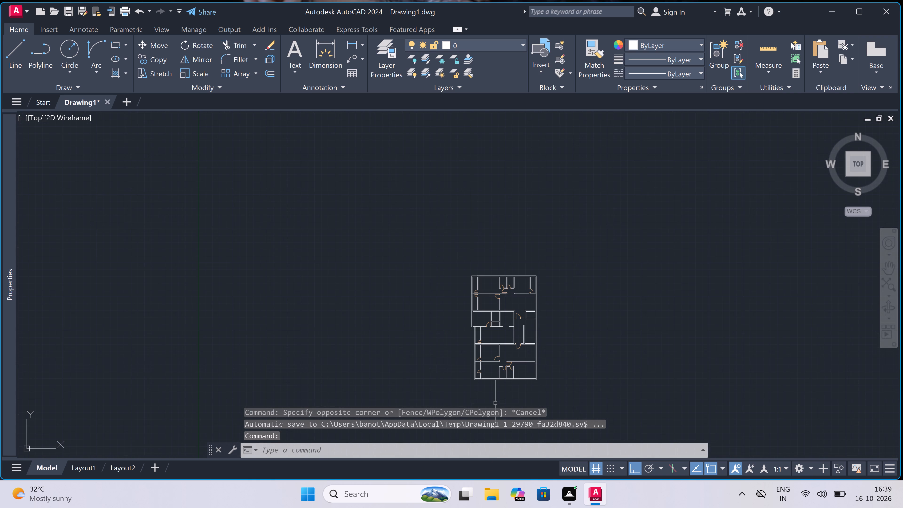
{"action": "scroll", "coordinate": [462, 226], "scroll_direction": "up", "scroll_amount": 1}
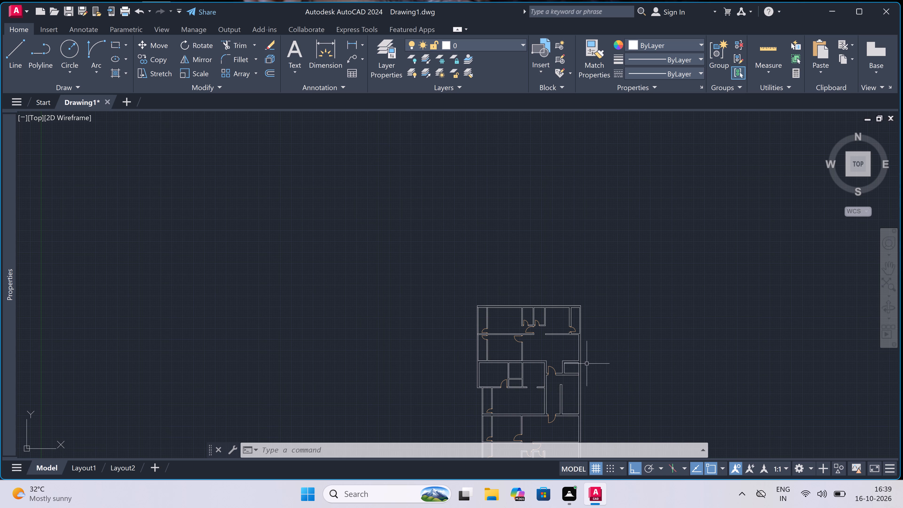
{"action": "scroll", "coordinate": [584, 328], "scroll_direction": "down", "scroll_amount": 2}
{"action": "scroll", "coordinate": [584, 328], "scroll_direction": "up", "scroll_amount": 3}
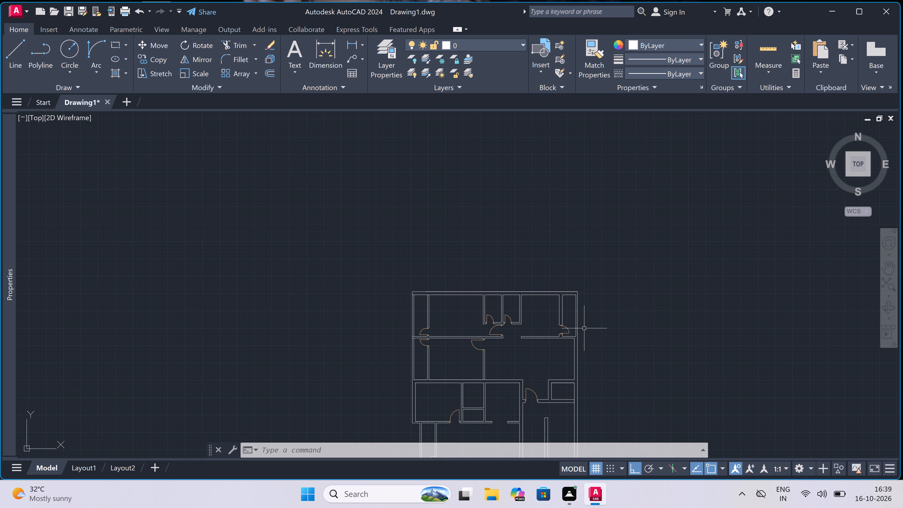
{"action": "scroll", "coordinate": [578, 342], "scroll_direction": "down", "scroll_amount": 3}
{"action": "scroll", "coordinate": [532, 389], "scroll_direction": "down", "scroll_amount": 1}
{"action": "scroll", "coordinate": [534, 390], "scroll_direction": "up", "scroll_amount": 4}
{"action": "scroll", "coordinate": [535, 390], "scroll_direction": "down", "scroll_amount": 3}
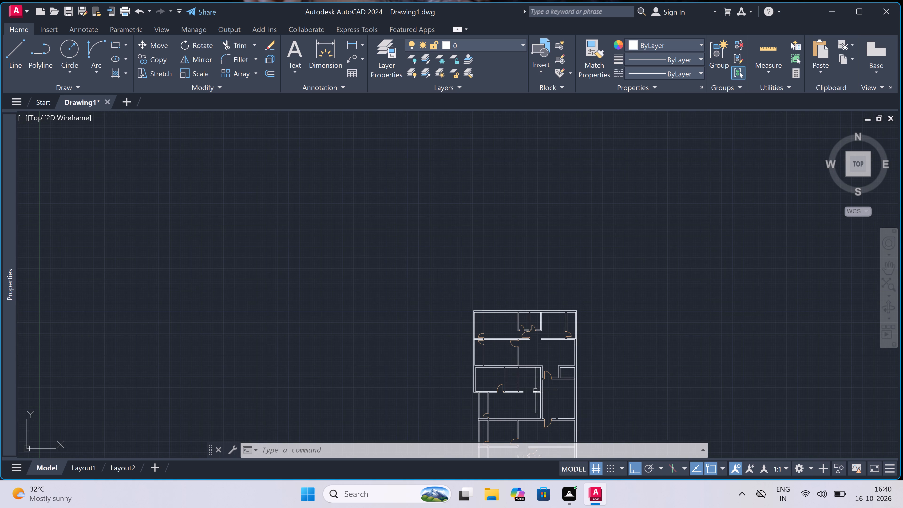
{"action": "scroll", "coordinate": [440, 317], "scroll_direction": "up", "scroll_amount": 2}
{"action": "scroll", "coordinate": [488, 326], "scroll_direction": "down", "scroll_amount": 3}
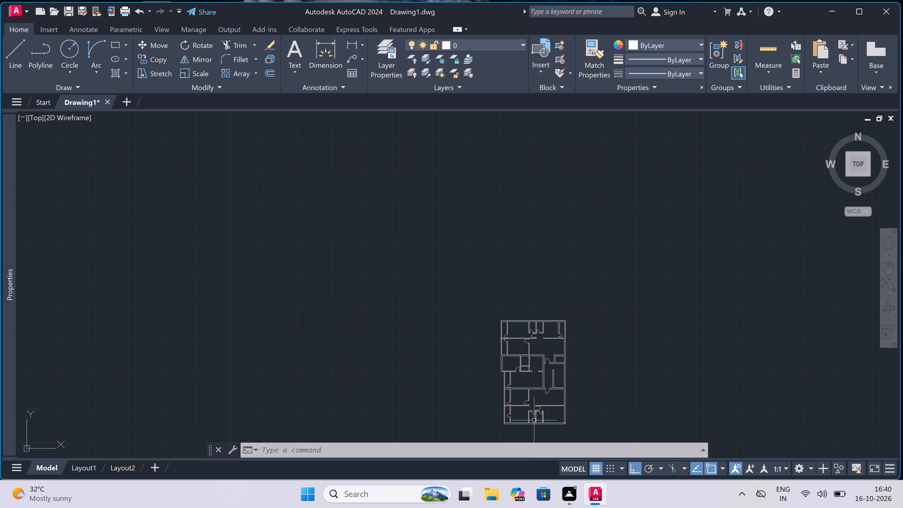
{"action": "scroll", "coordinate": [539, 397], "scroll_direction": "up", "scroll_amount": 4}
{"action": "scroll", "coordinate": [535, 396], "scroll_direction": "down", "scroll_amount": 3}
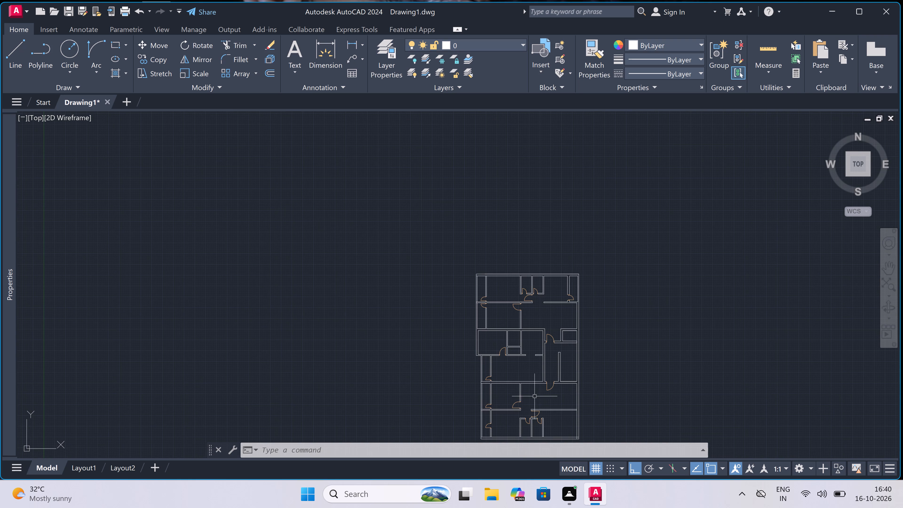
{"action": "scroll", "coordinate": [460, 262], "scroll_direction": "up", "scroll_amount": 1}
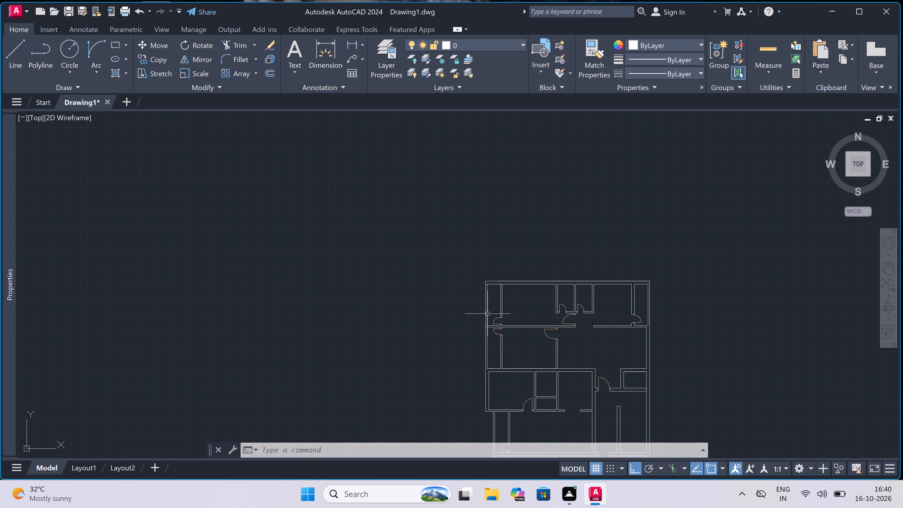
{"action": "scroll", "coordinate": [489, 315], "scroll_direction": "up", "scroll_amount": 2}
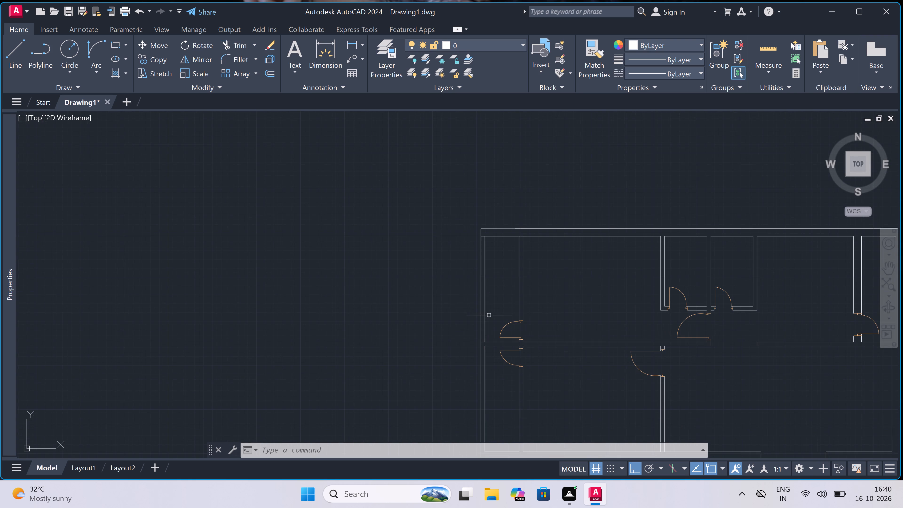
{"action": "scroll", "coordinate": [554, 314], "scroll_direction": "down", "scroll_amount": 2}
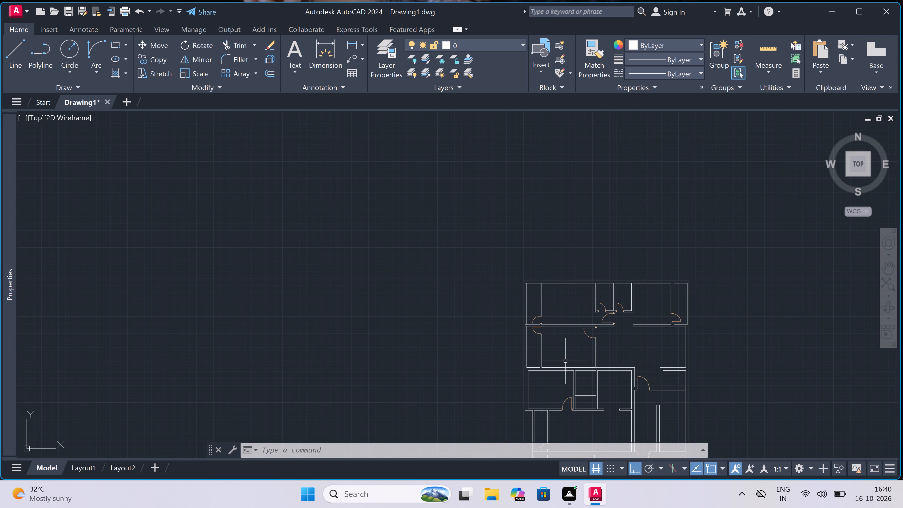
Start a multiline text label reading VARENDAH in the narrow room at the plan's upper-left corner.
{"action": "scroll", "coordinate": [570, 357], "scroll_direction": "up", "scroll_amount": 2}
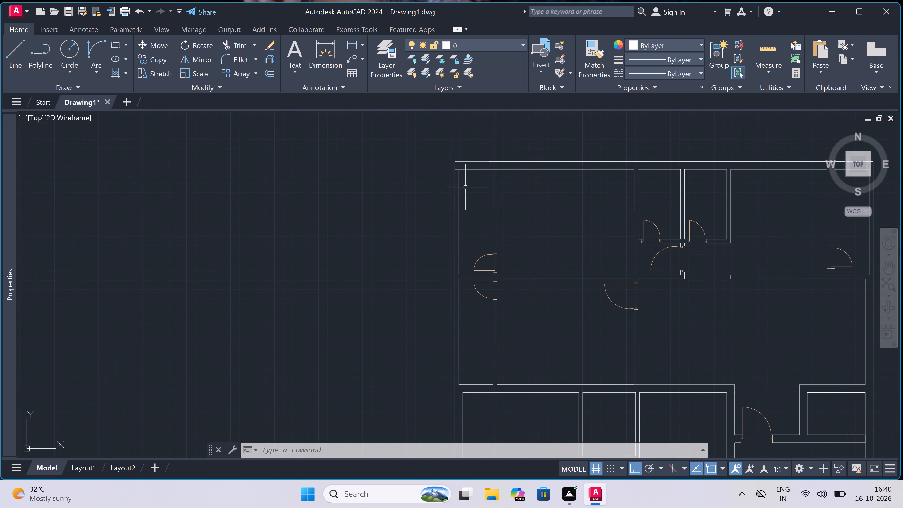
{"action": "double_click", "coordinate": [463, 216]}
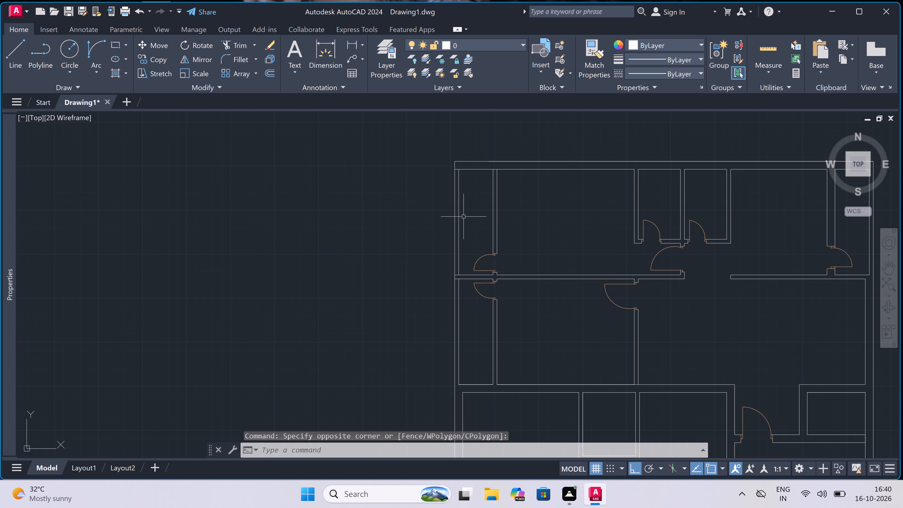
{"action": "key", "text": "m"}
{"action": "type", "text": "t"}
{"action": "key", "text": "space"}
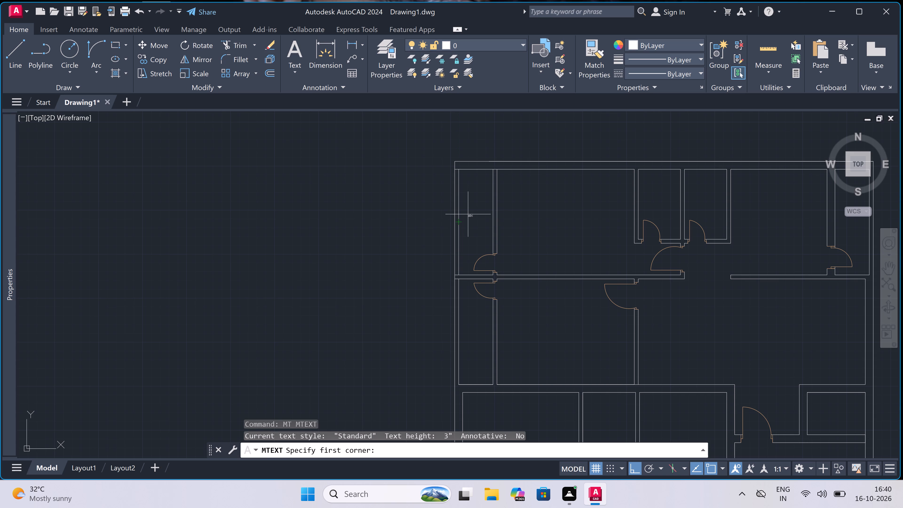
{"action": "left_click", "coordinate": [466, 216]}
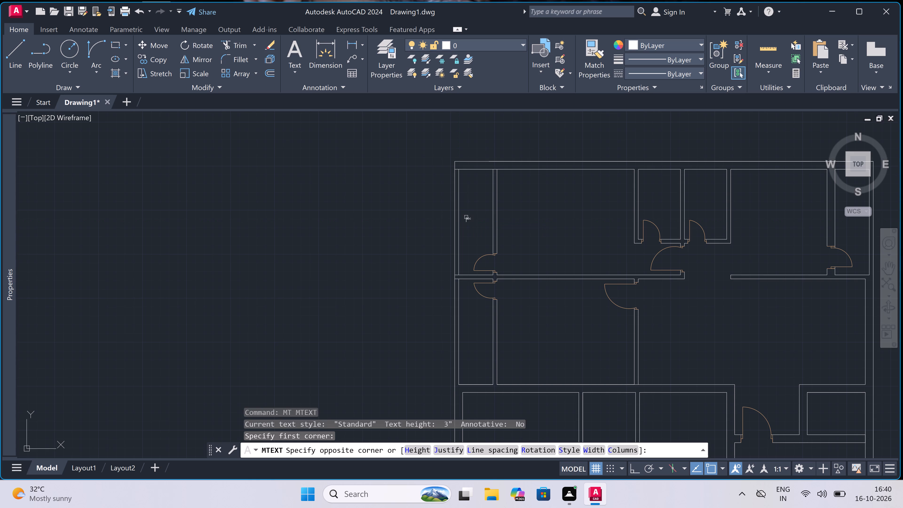
{"action": "left_click", "coordinate": [506, 211]}
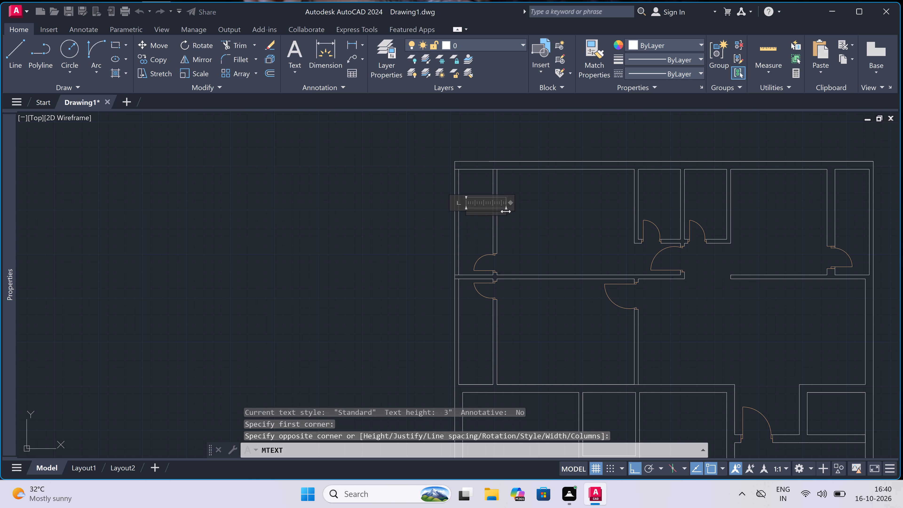
{"action": "key", "text": "v"}
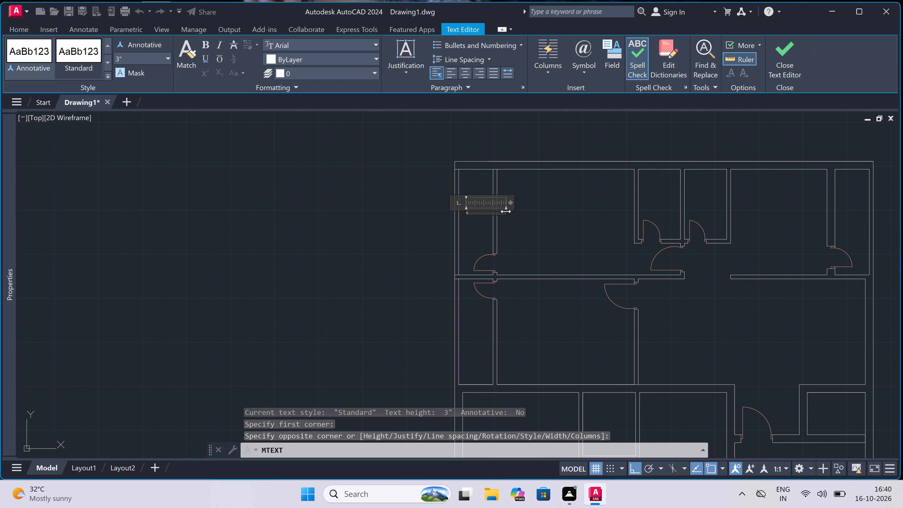
{"action": "key", "text": "BackSpace"}
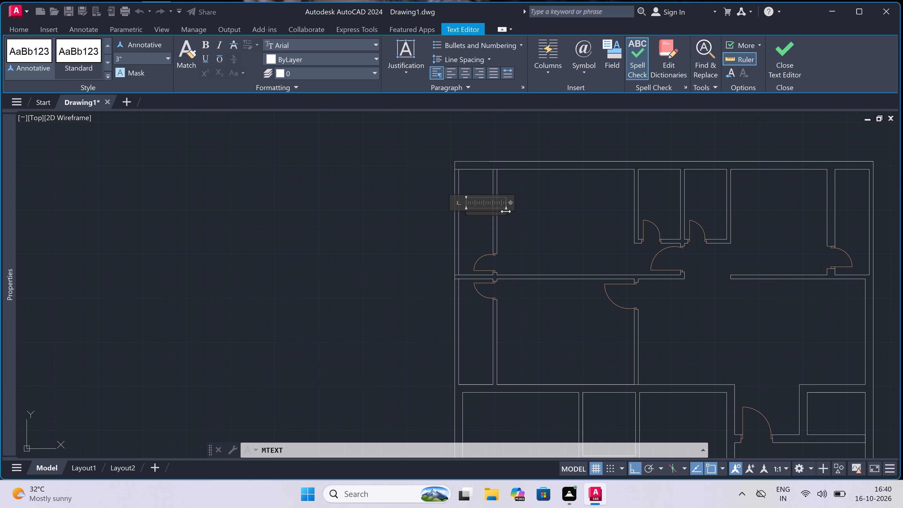
{"action": "key", "text": "v"}
{"action": "type", "text": "ARENDAH"}
Add the size 10'0"x3'3" as a second line under VARENDAH and finish the label.
{"action": "key", "text": "Return"}
{"action": "key", "text": "1"}
{"action": "type", "text": "0'"}
{"action": "key", "text": "0"}
{"action": "key", "text": "shift+quotedbl"}
{"action": "key", "text": "x"}
{"action": "scroll", "coordinate": [512, 202], "scroll_direction": "up", "scroll_amount": 2}
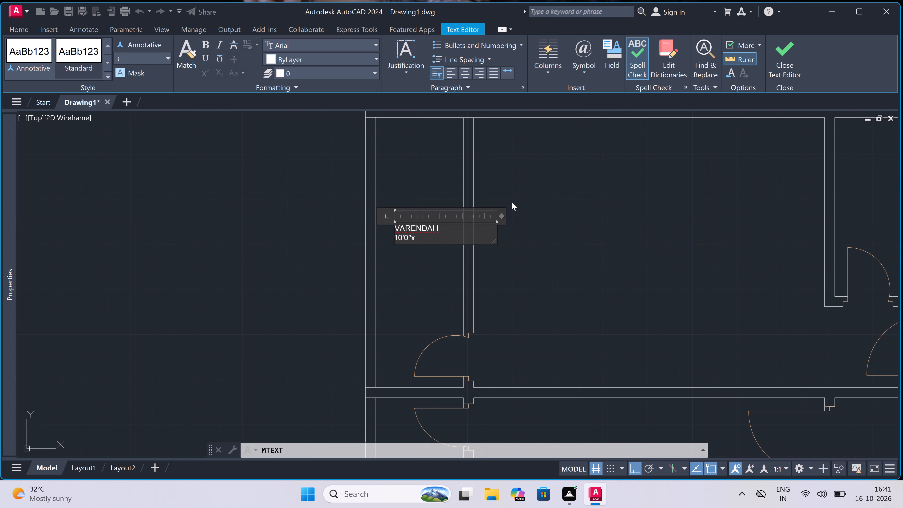
{"action": "key", "text": "3"}
{"action": "key", "text": "apostrophe"}
{"action": "key", "text": "3"}
{"action": "key", "text": "shift+quotedbl"}
{"action": "scroll", "coordinate": [636, 283], "scroll_direction": "down", "scroll_amount": 1}
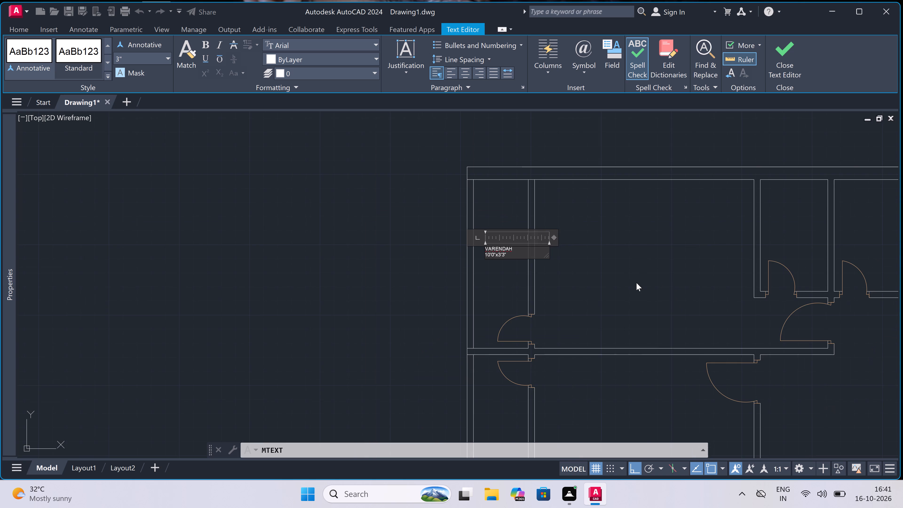
{"action": "scroll", "coordinate": [636, 283], "scroll_direction": "up", "scroll_amount": 1}
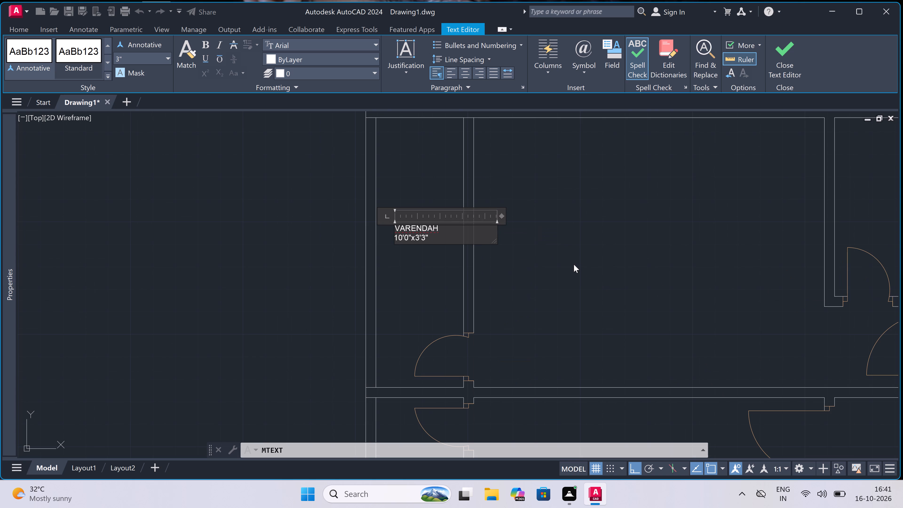
{"action": "double_click", "coordinate": [572, 262]}
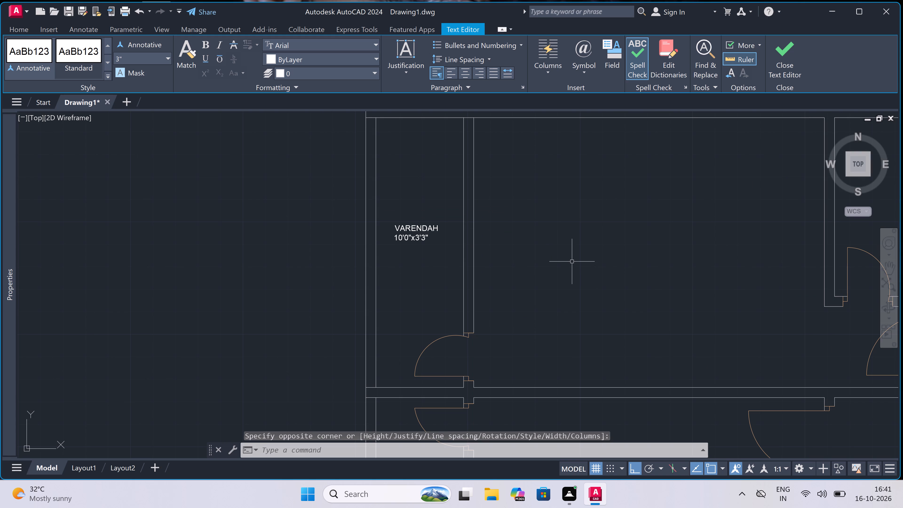
{"action": "triple_click", "coordinate": [553, 263]}
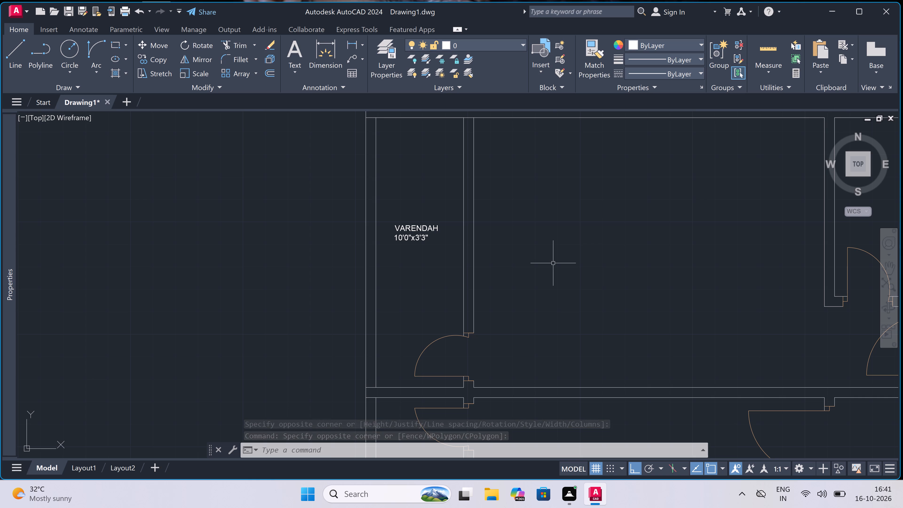
Add a two-line multiline text label in the large room beside the VARENDAH reading BED ROOM and 13'0"x10'0".
{"action": "type", "text": "mt"}
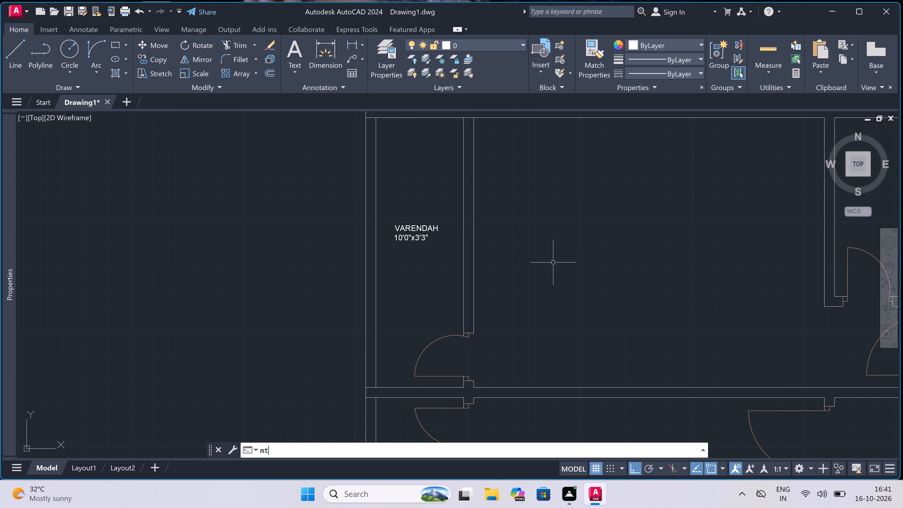
{"action": "key", "text": "space"}
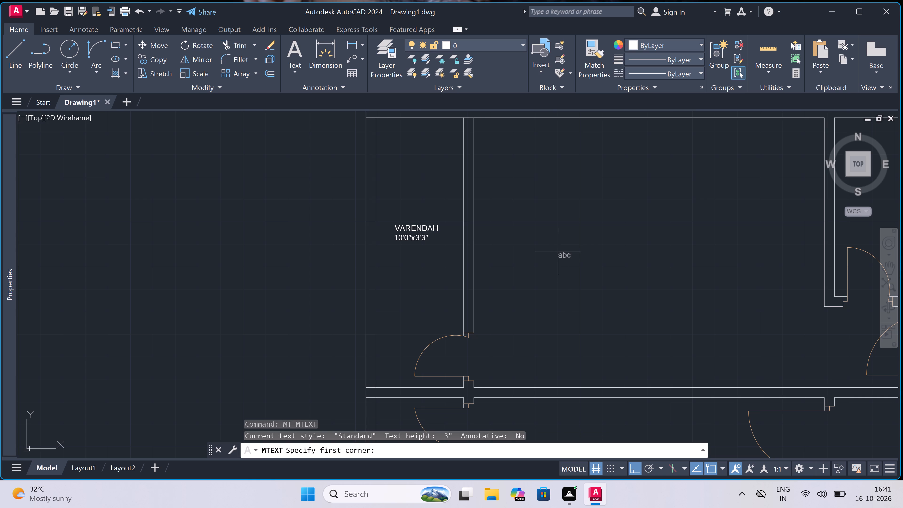
{"action": "double_click", "coordinate": [516, 273]}
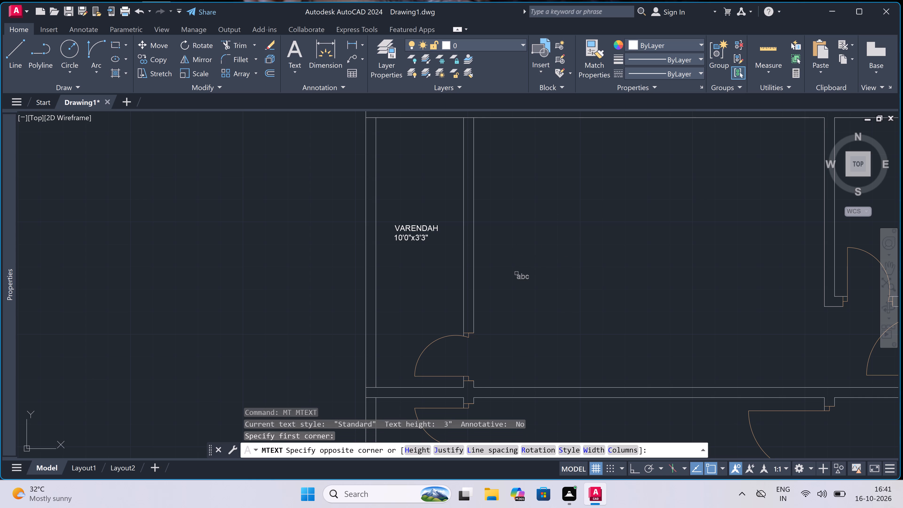
{"action": "left_click_drag", "start_coordinate": [732, 303], "coordinate": [733, 305]}
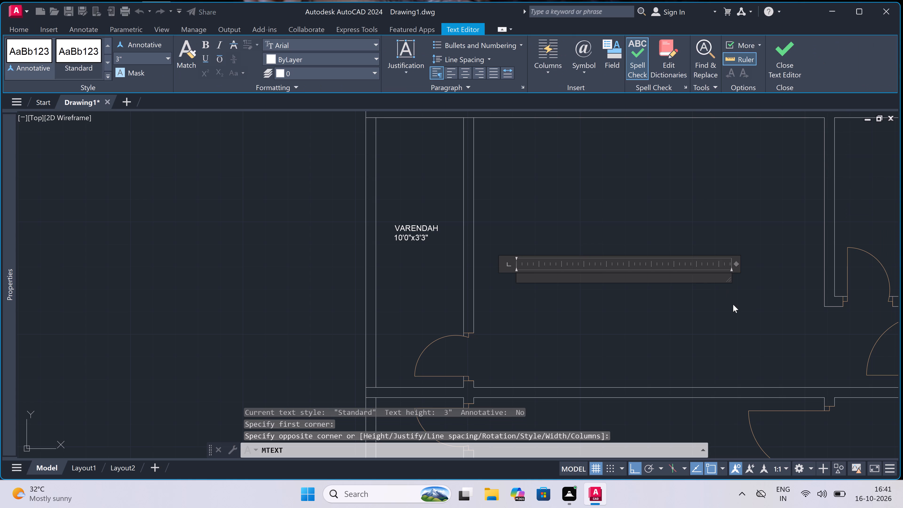
{"action": "type", "text": "BED ROOM"}
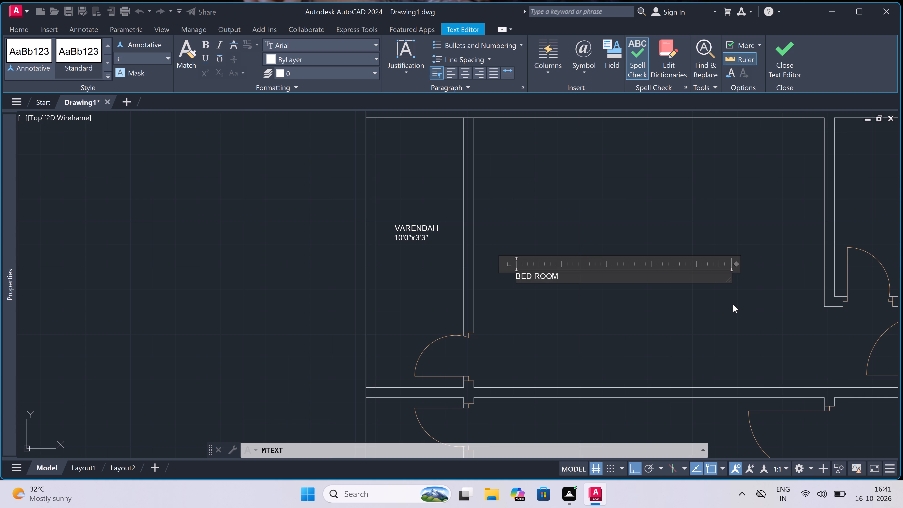
{"action": "key", "text": "Return"}
{"action": "type", "text": "13"}
{"action": "key", "text": "apostrophe"}
{"action": "key", "text": "0"}
{"action": "key", "text": "x"}
{"action": "key", "text": "1"}
{"action": "type", "text": "0'0\""}
{"action": "left_click", "coordinate": [598, 361]}
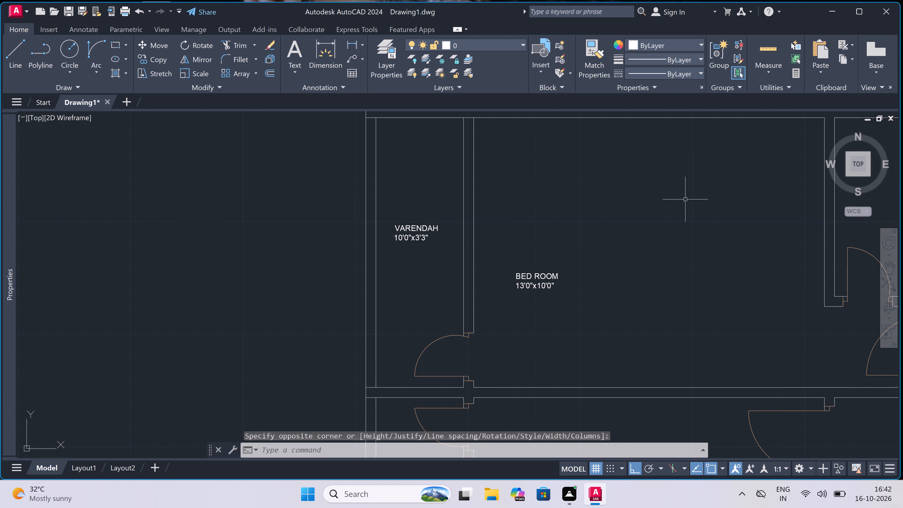
{"action": "scroll", "coordinate": [661, 212], "scroll_direction": "down", "scroll_amount": 3}
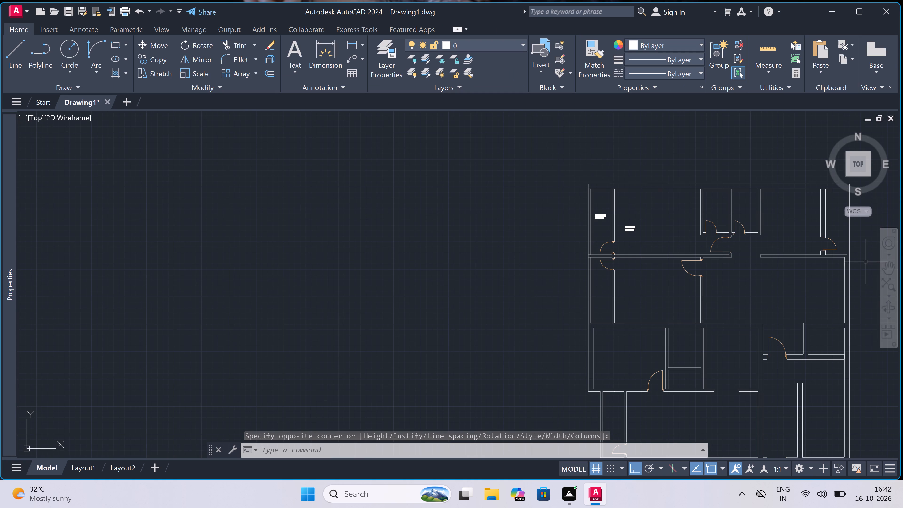
Start a multiline text label reading TOILET in the first small room to the right of the BED ROOM.
{"action": "scroll", "coordinate": [814, 254], "scroll_direction": "up", "scroll_amount": 2}
{"action": "scroll", "coordinate": [812, 254], "scroll_direction": "down", "scroll_amount": 1}
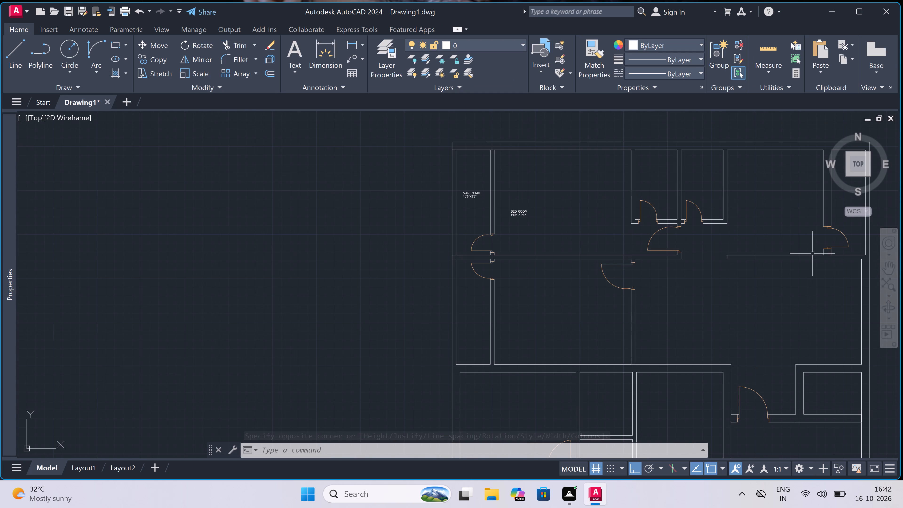
{"action": "scroll", "coordinate": [691, 210], "scroll_direction": "up", "scroll_amount": 2}
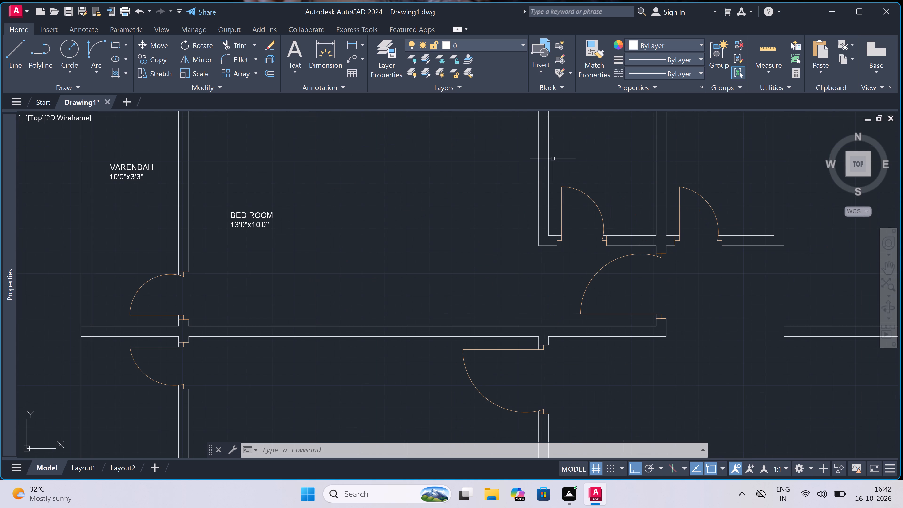
{"action": "double_click", "coordinate": [561, 145]}
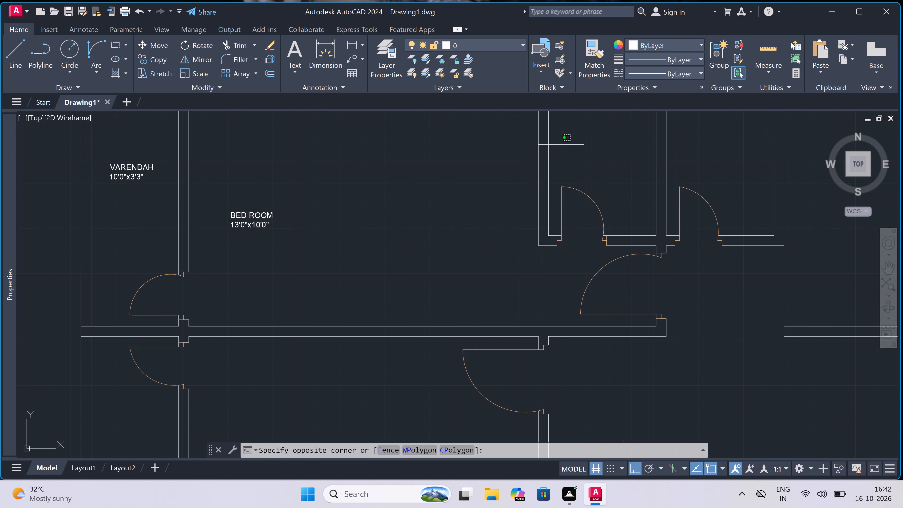
{"action": "type", "text": "mt"}
{"action": "key", "text": "space"}
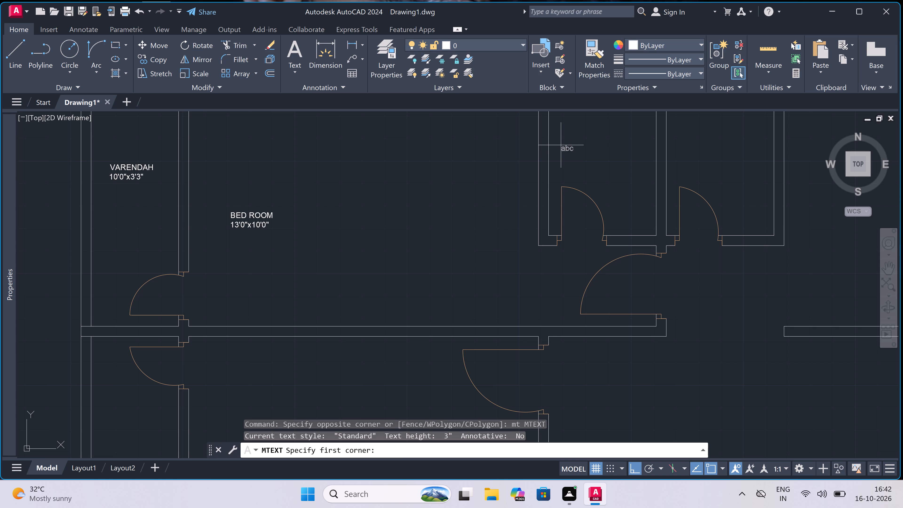
{"action": "key", "text": "space"}
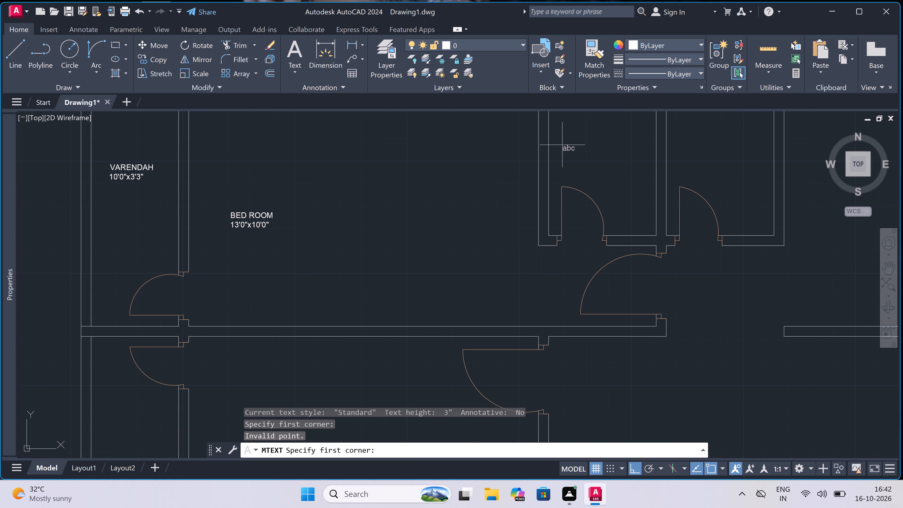
{"action": "left_click", "coordinate": [567, 148]}
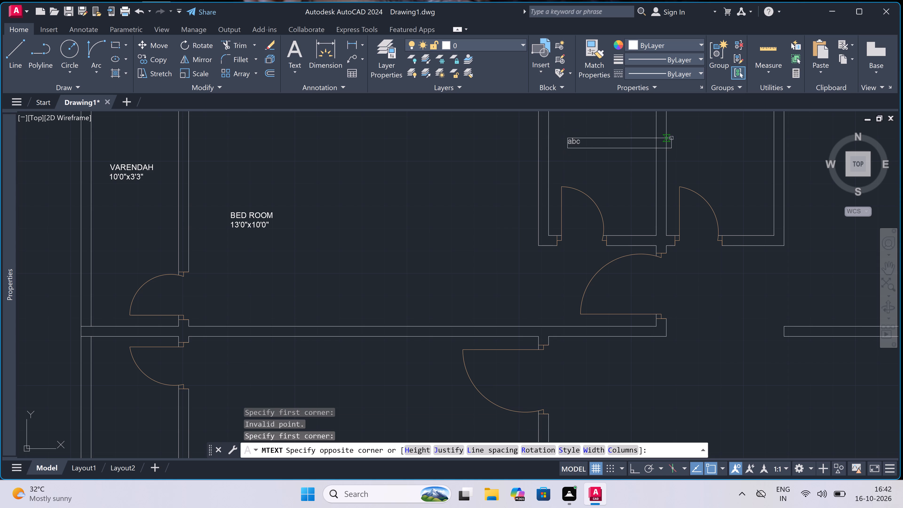
{"action": "left_click", "coordinate": [671, 138]}
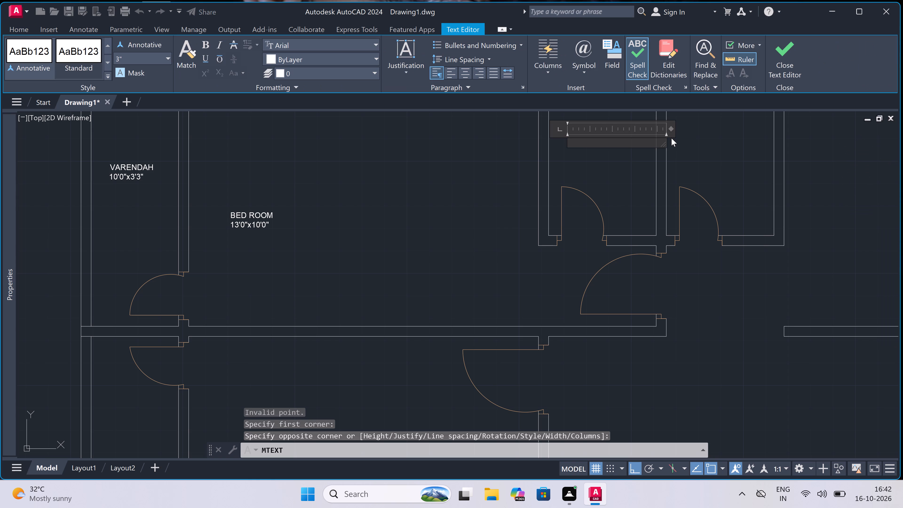
{"action": "type", "text": "TOILET"}
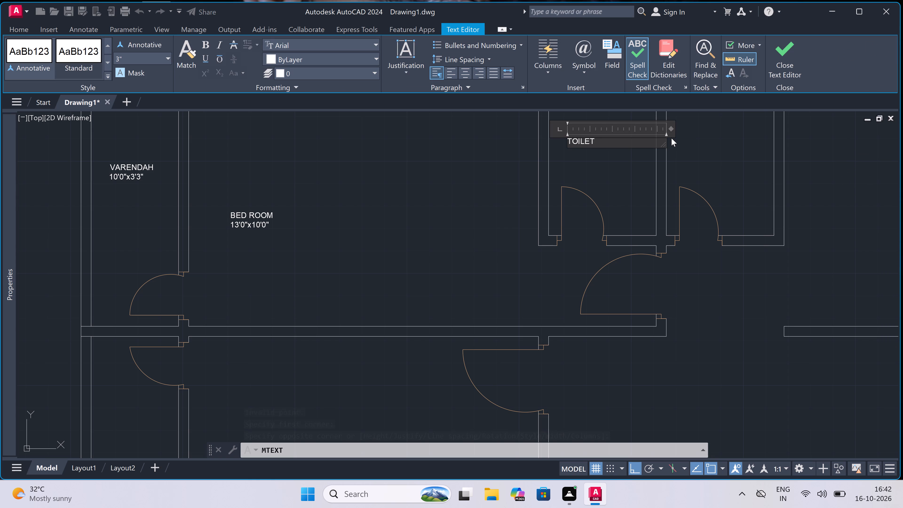
Add the size 4'0"x6'7.5" as a second line under TOILET and finish the label.
{"action": "key", "text": "Return"}
{"action": "key", "text": "4"}
{"action": "key", "text": "apostrophe"}
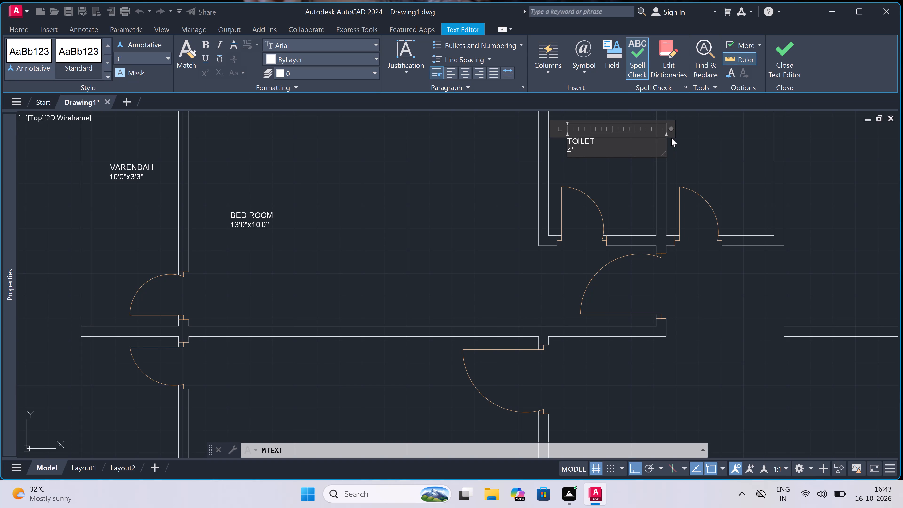
{"action": "key", "text": "0"}
{"action": "key", "text": "shift+quotedbl"}
{"action": "key", "text": "x"}
{"action": "type", "text": "6'"}
{"action": "type", "text": "7."}
{"action": "key", "text": "5"}
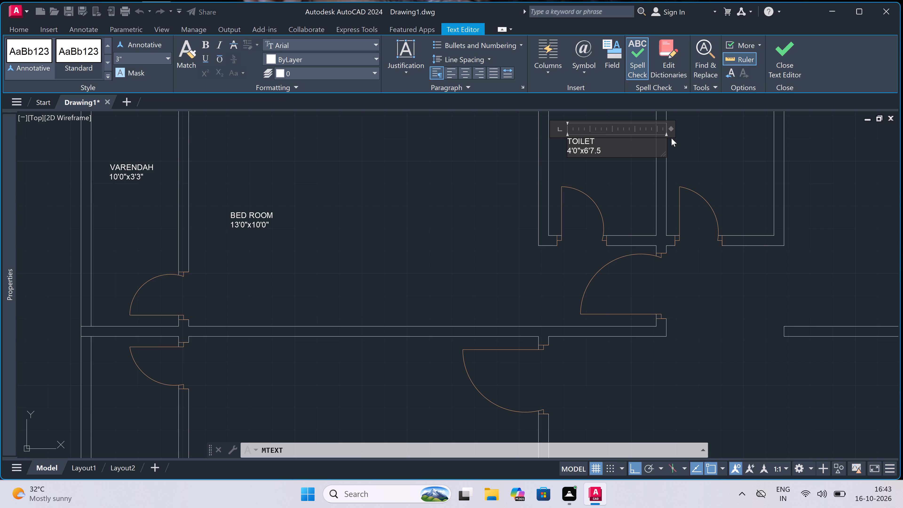
{"action": "key", "text": "shift+quotedbl"}
{"action": "left_click", "coordinate": [680, 149]}
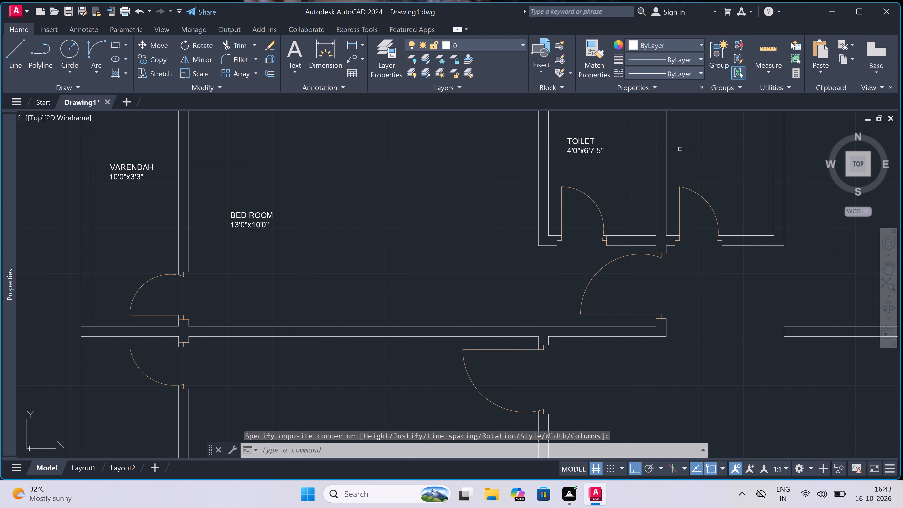
Start a multiline text label for the room name in the second small room, just right of the TOILET.
{"action": "left_click", "coordinate": [689, 142]}
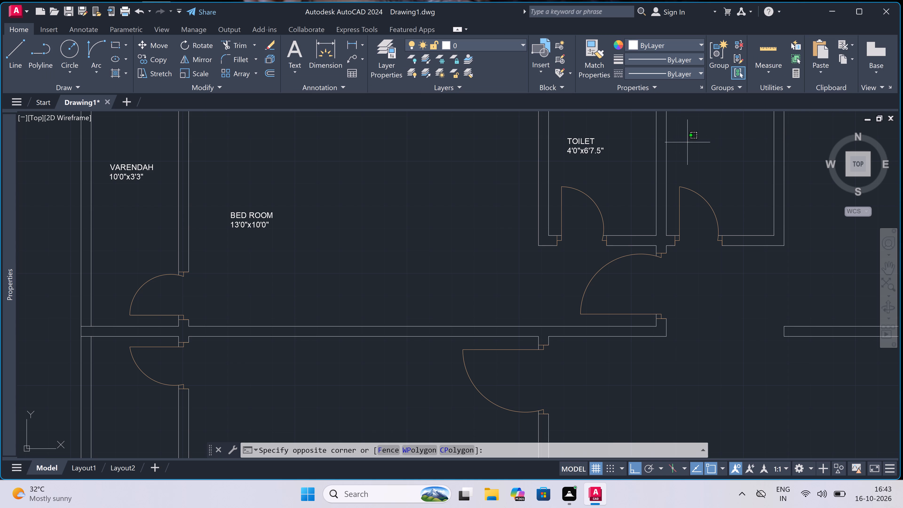
{"action": "key", "text": "Escape"}
{"action": "type", "text": "mt"}
{"action": "key", "text": "space"}
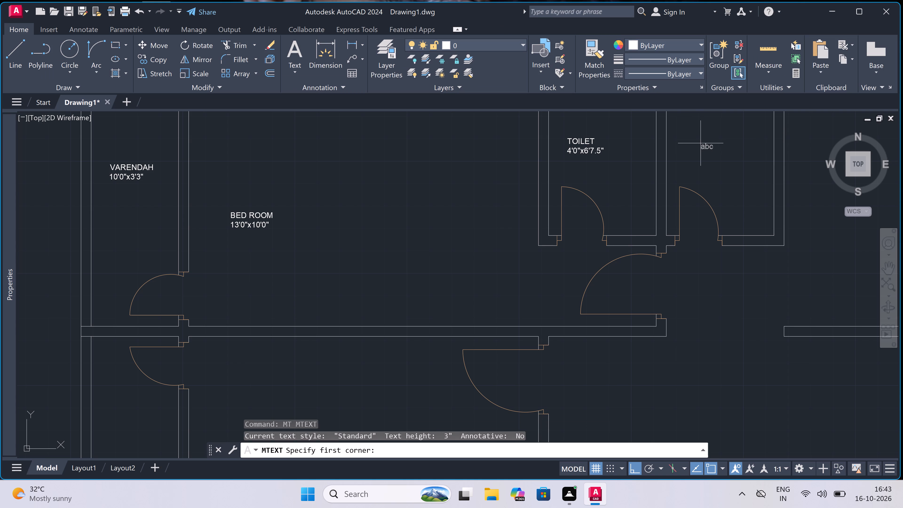
{"action": "left_click", "coordinate": [697, 145]}
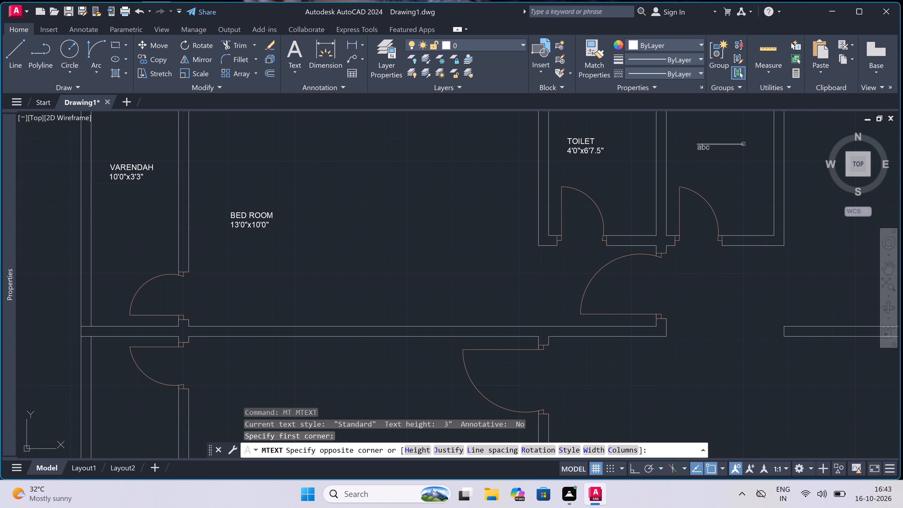
{"action": "left_click", "coordinate": [760, 154]}
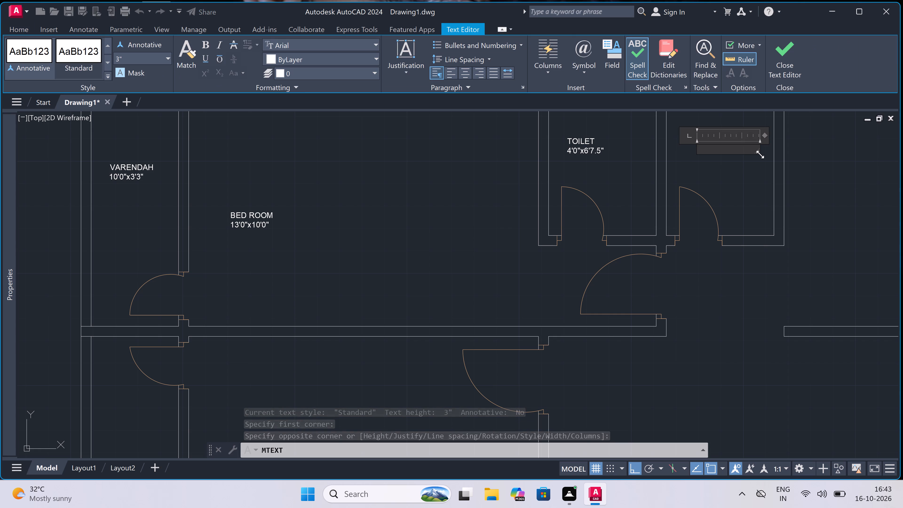
{"action": "type", "text": "toil"}
{"action": "key", "text": "BackSpace"}
{"action": "key", "text": "BackSpace"}
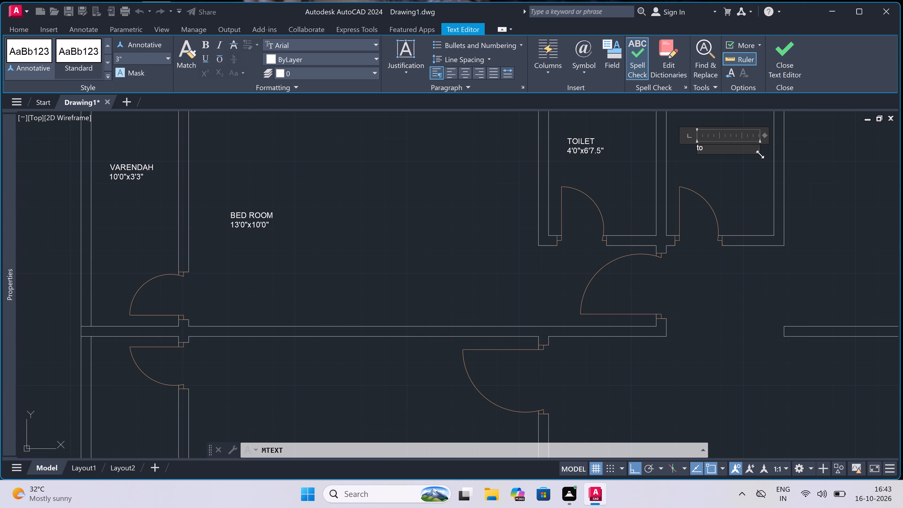
Write the label TOILET with the size 4'0"x6'7.5" on a second line in the second toilet, beside the kitchen.
{"action": "key", "text": "BackSpace"}
{"action": "key", "text": "BackSpace"}
{"action": "type", "text": "TOILET"}
{"action": "key", "text": "Return"}
{"action": "key", "text": "4"}
{"action": "key", "text": "apostrophe"}
{"action": "key", "text": "0"}
{"action": "key", "text": "shift+quotedbl"}
{"action": "key", "text": "x"}
{"action": "type", "text": "6'"}
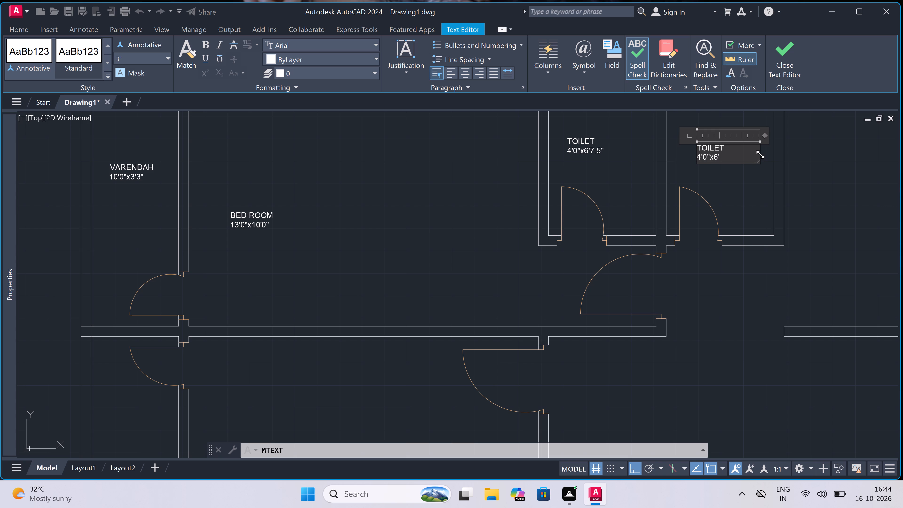
{"action": "key", "text": "7"}
{"action": "key", "text": "period"}
{"action": "key", "text": "5"}
{"action": "key", "text": "shift+quotedbl"}
{"action": "left_click", "coordinate": [733, 176]}
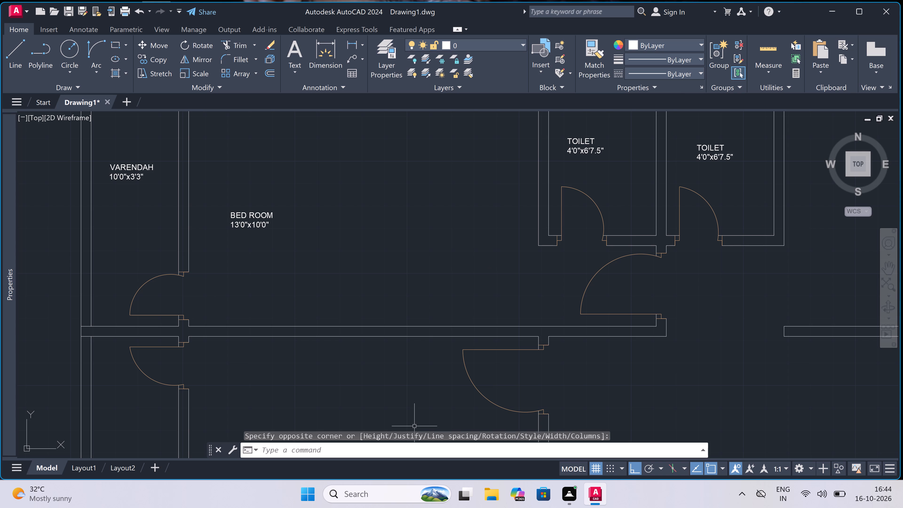
Add a multiline text label in the room east of the toilets reading KITCHEN with 9'1.5"x10'0" on the second line.
{"action": "scroll", "coordinate": [681, 265], "scroll_direction": "down", "scroll_amount": 2}
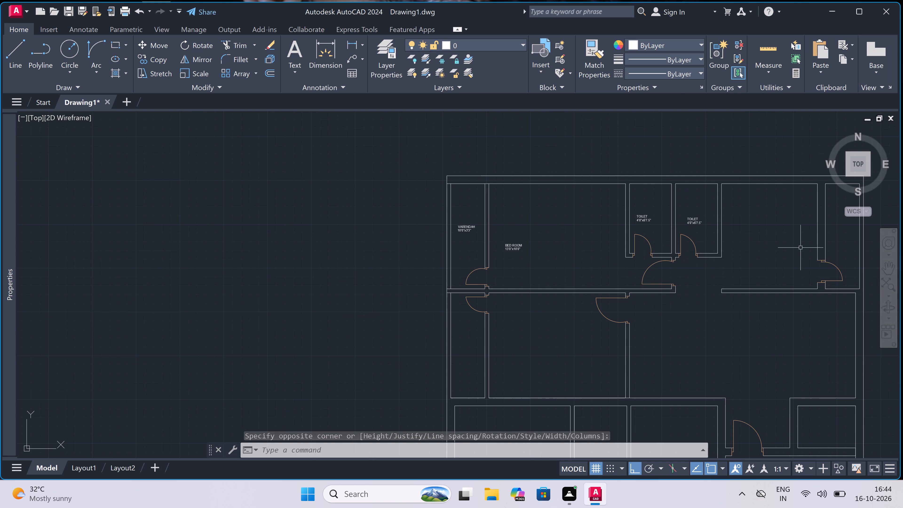
{"action": "scroll", "coordinate": [800, 248], "scroll_direction": "up", "scroll_amount": 1}
{"action": "scroll", "coordinate": [800, 248], "scroll_direction": "down", "scroll_amount": 1}
{"action": "scroll", "coordinate": [800, 247], "scroll_direction": "up", "scroll_amount": 1}
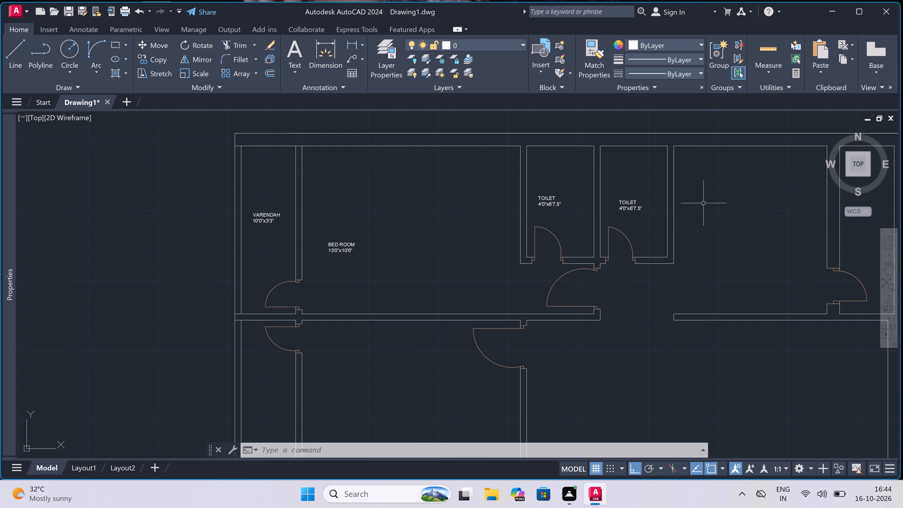
{"action": "double_click", "coordinate": [714, 212]}
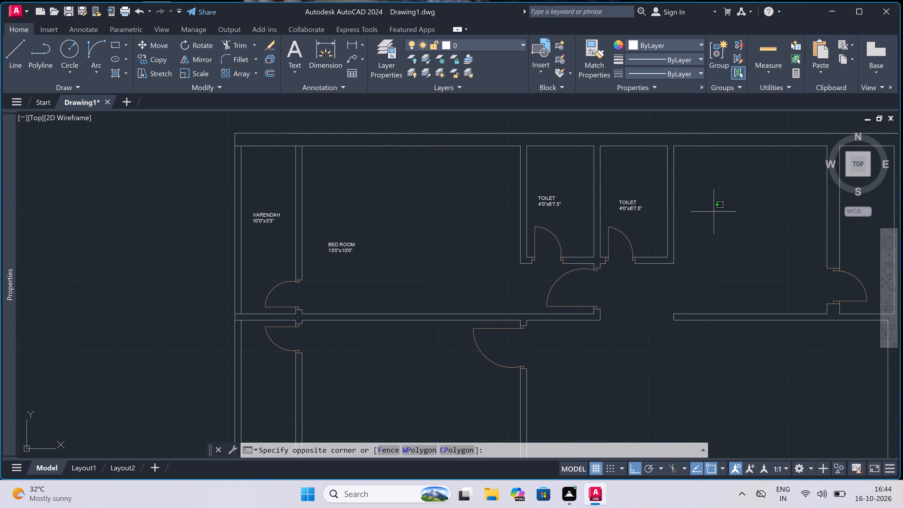
{"action": "key", "text": "Escape"}
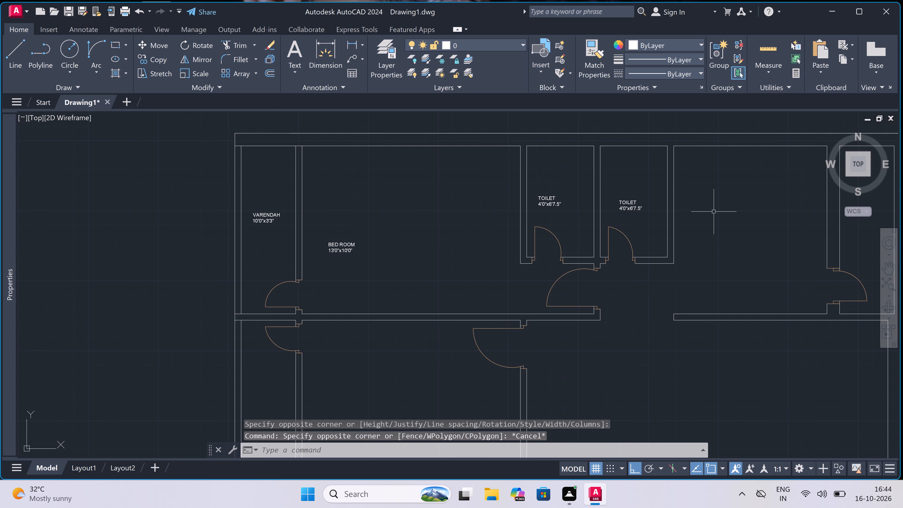
{"action": "type", "text": "mt"}
{"action": "key", "text": "space"}
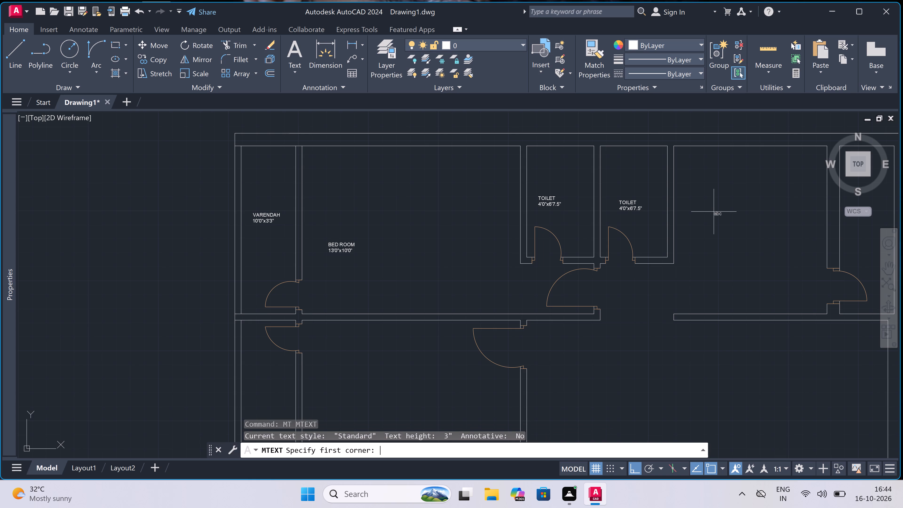
{"action": "double_click", "coordinate": [714, 212]}
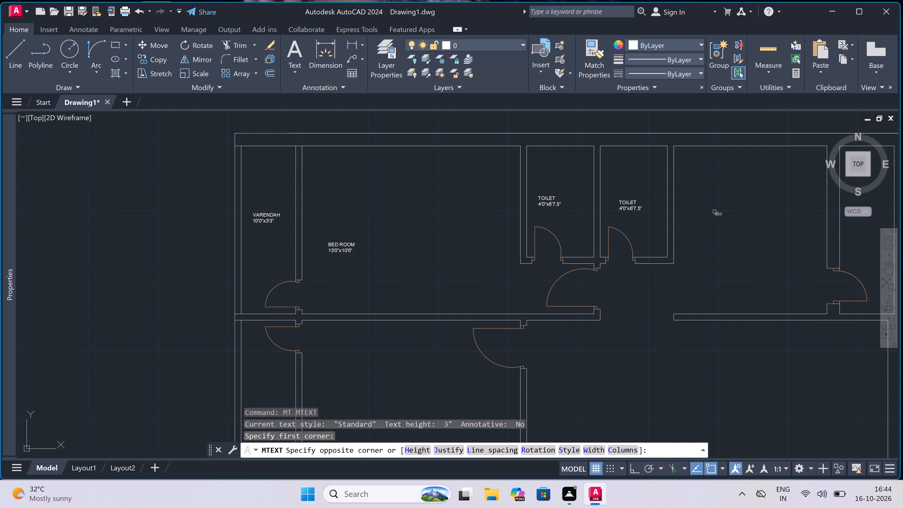
{"action": "double_click", "coordinate": [871, 252]}
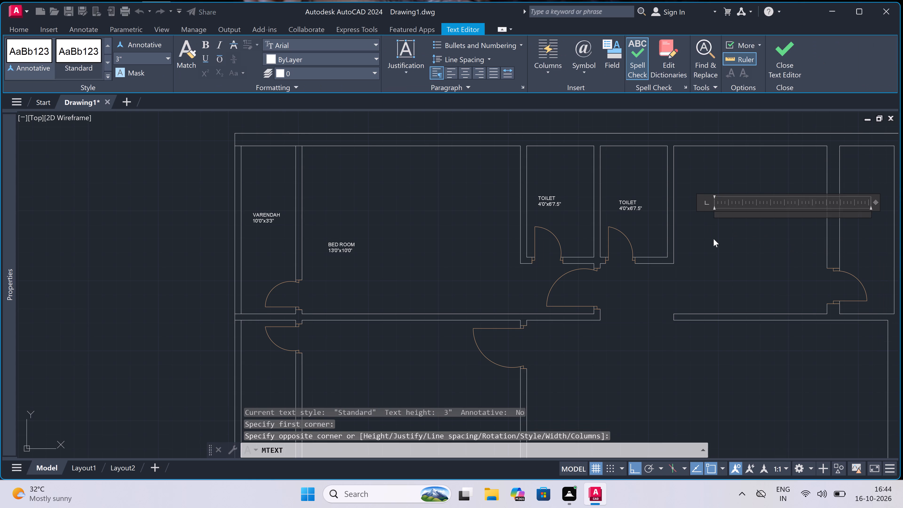
{"action": "type", "text": "KITCHEN"}
{"action": "key", "text": "Return"}
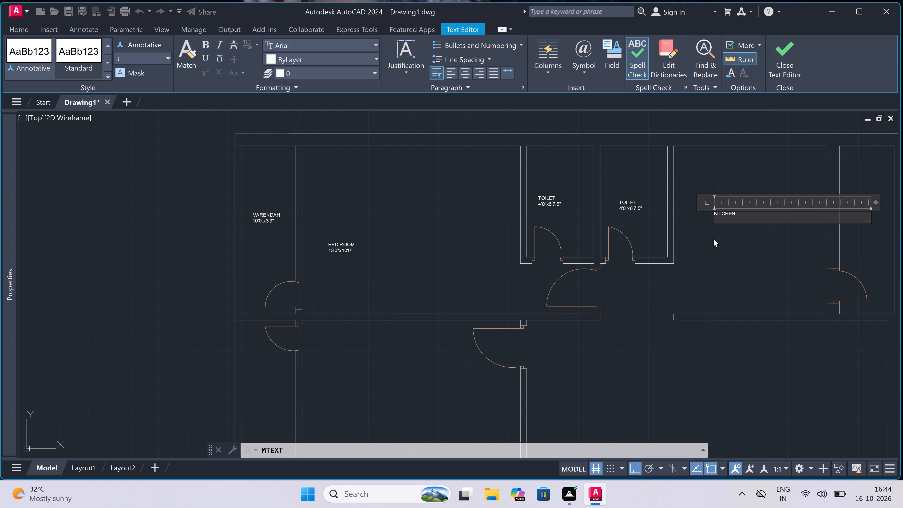
{"action": "key", "text": "9"}
{"action": "key", "text": "apostrophe"}
{"action": "key", "text": "1"}
{"action": "key", "text": "period"}
{"action": "key", "text": "5"}
{"action": "key", "text": "shift+quotedbl"}
{"action": "key", "text": "x"}
{"action": "key", "text": "1"}
{"action": "key", "text": "0"}
{"action": "key", "text": "apostrophe"}
{"action": "key", "text": "0"}
{"action": "key", "text": "shift+quotedbl"}
{"action": "left_click", "coordinate": [848, 241]}
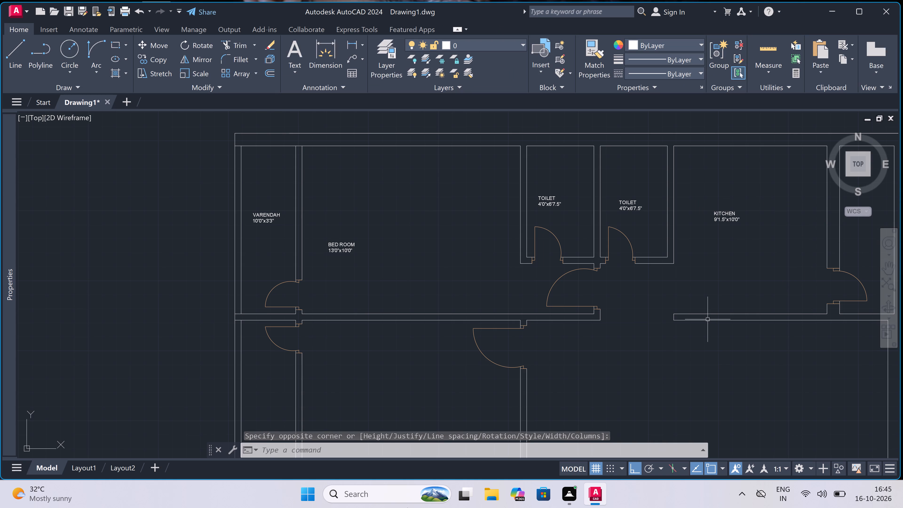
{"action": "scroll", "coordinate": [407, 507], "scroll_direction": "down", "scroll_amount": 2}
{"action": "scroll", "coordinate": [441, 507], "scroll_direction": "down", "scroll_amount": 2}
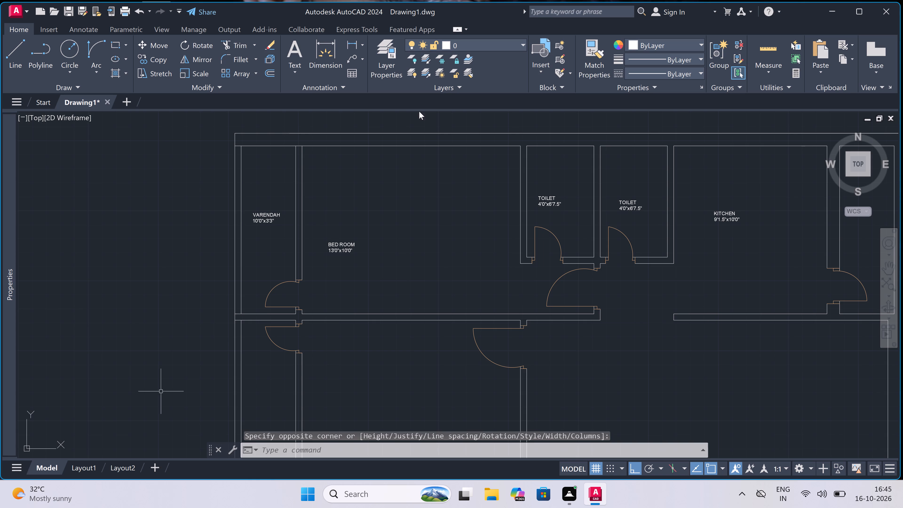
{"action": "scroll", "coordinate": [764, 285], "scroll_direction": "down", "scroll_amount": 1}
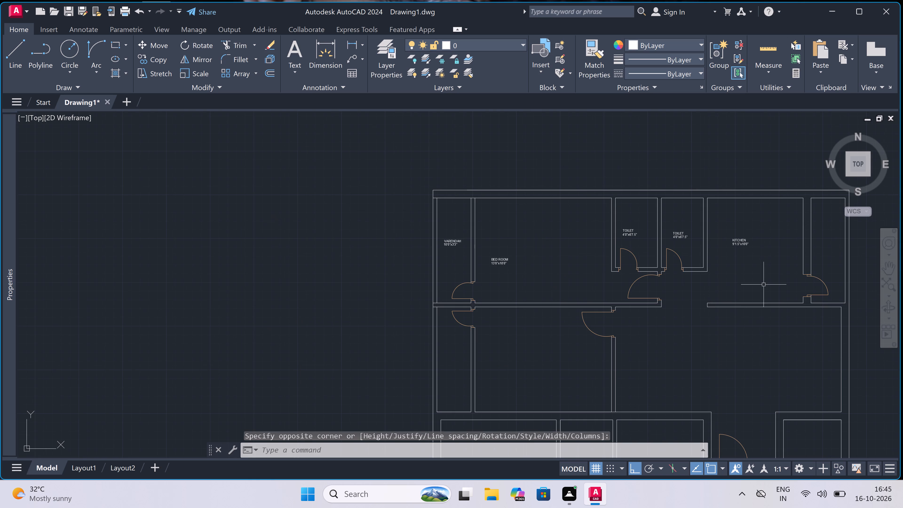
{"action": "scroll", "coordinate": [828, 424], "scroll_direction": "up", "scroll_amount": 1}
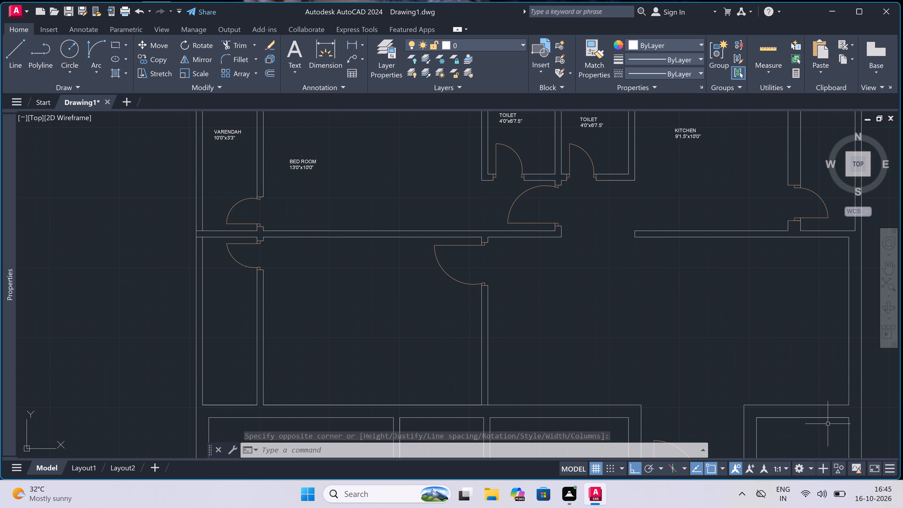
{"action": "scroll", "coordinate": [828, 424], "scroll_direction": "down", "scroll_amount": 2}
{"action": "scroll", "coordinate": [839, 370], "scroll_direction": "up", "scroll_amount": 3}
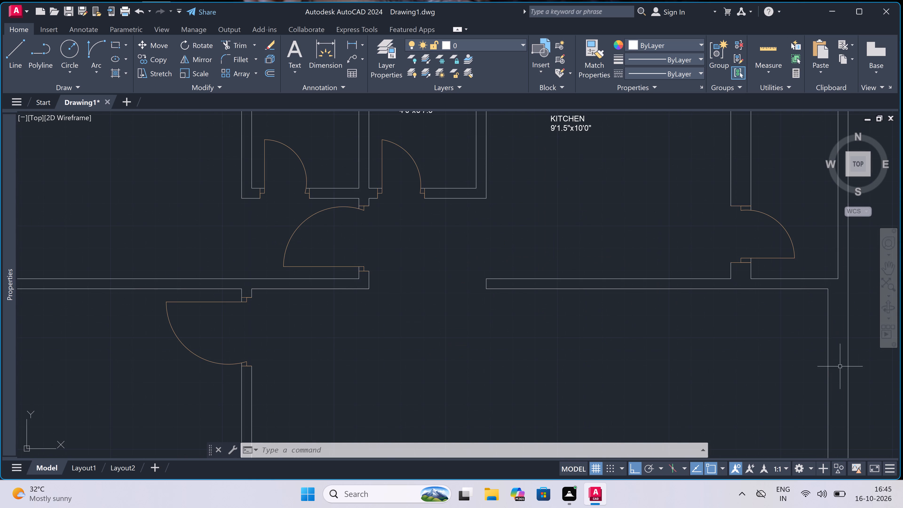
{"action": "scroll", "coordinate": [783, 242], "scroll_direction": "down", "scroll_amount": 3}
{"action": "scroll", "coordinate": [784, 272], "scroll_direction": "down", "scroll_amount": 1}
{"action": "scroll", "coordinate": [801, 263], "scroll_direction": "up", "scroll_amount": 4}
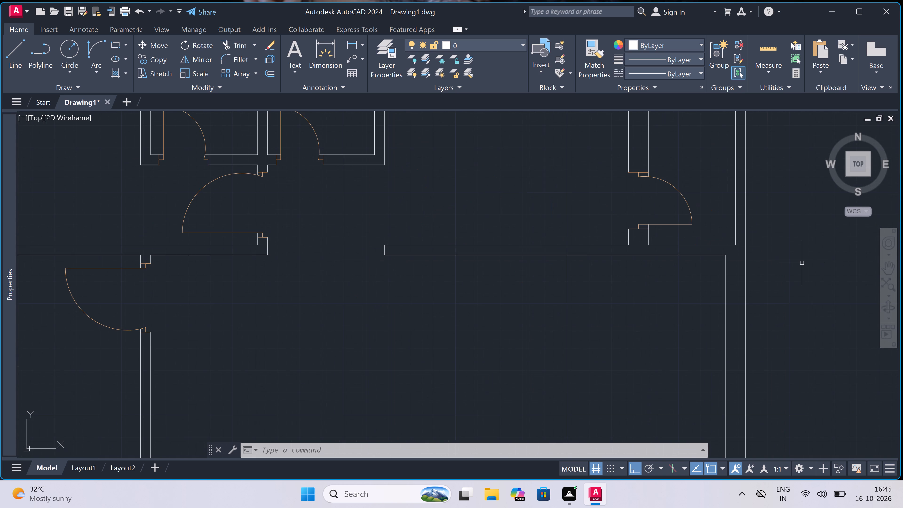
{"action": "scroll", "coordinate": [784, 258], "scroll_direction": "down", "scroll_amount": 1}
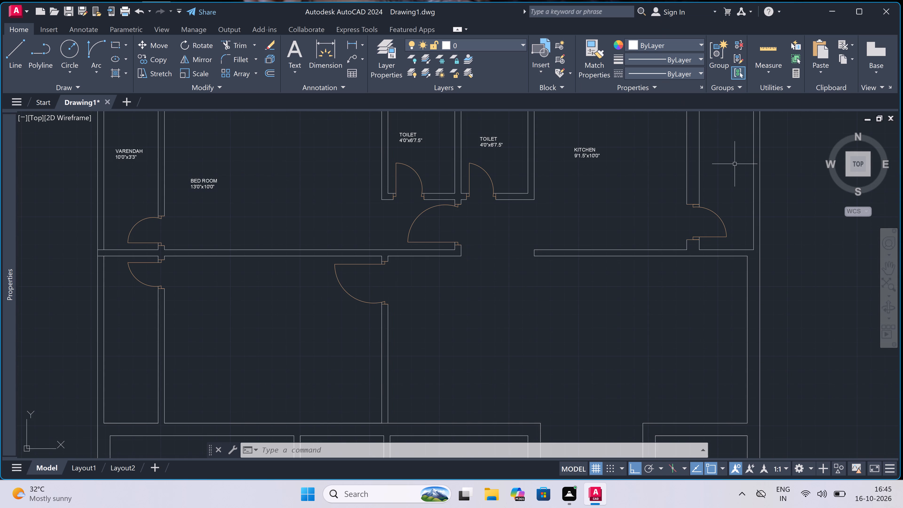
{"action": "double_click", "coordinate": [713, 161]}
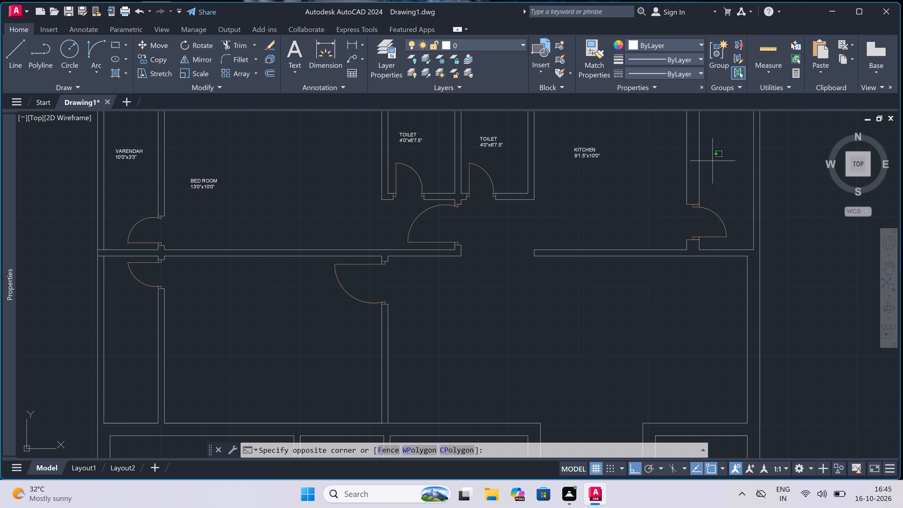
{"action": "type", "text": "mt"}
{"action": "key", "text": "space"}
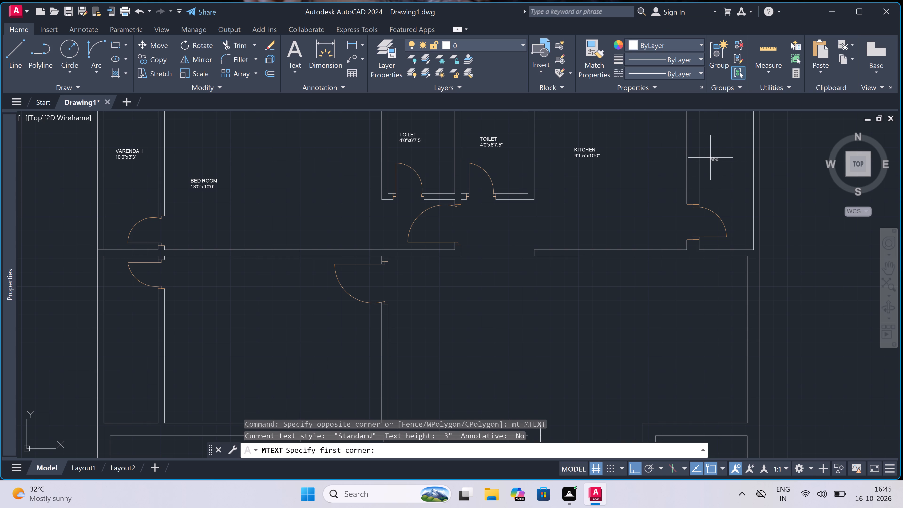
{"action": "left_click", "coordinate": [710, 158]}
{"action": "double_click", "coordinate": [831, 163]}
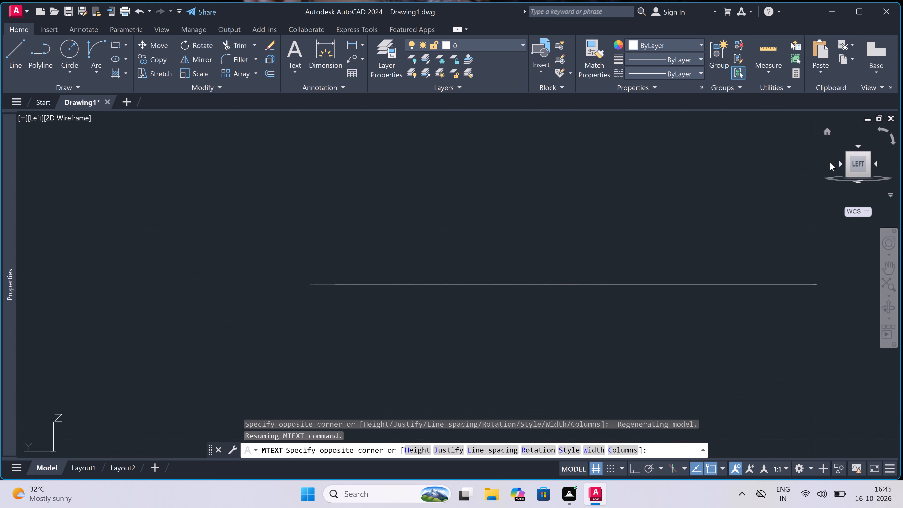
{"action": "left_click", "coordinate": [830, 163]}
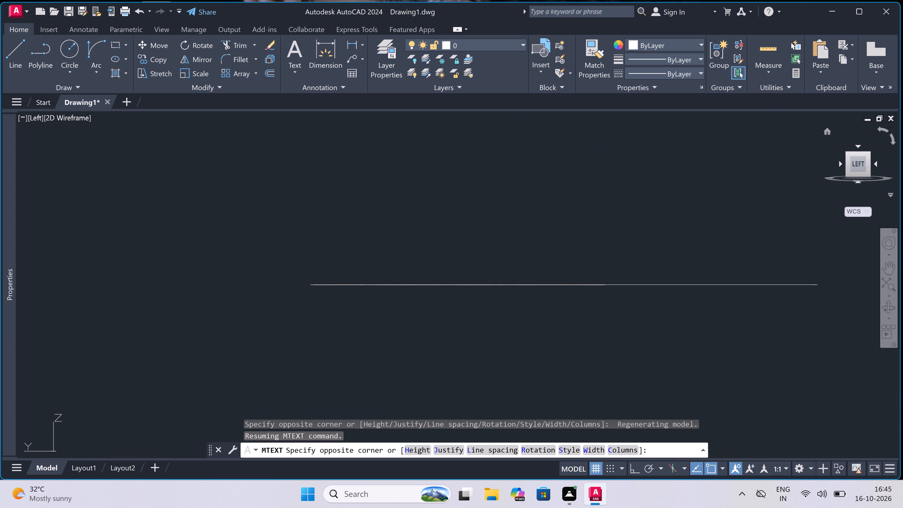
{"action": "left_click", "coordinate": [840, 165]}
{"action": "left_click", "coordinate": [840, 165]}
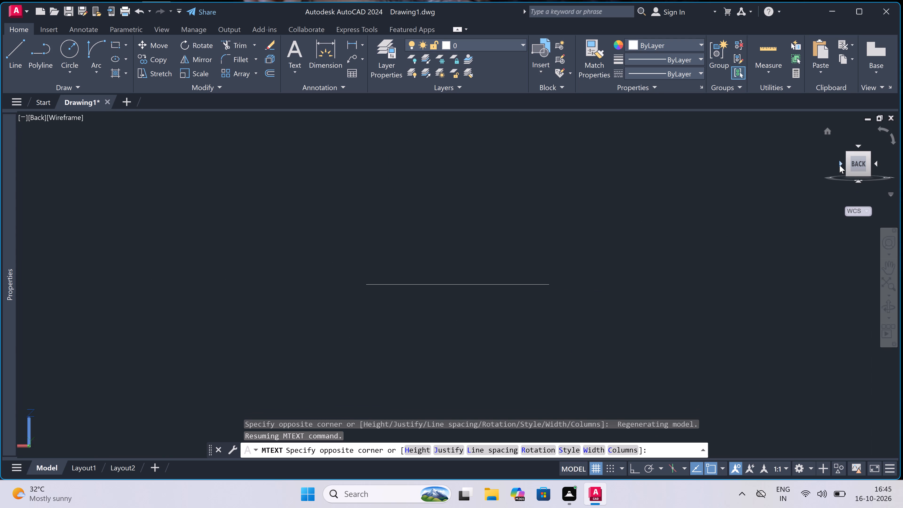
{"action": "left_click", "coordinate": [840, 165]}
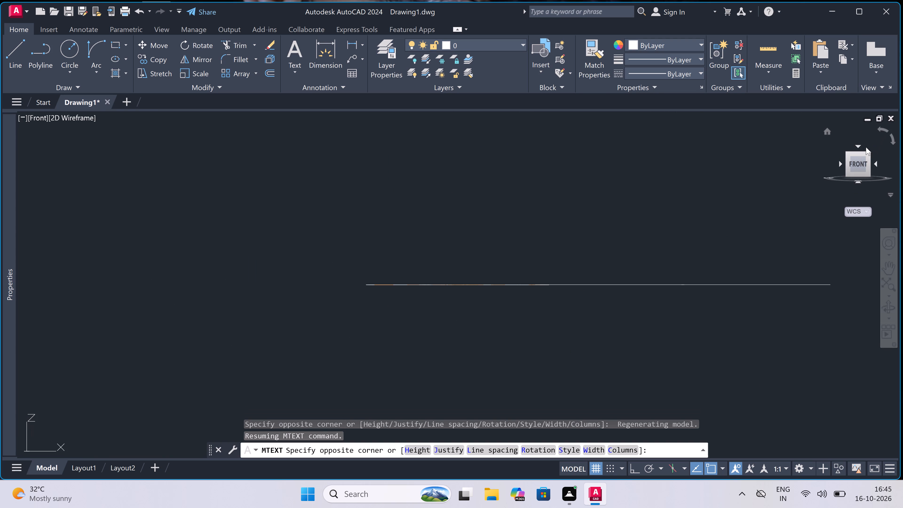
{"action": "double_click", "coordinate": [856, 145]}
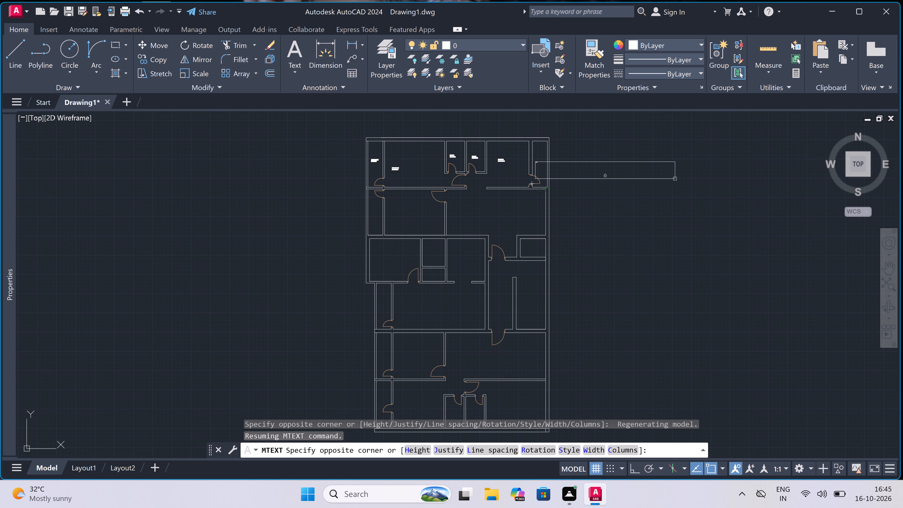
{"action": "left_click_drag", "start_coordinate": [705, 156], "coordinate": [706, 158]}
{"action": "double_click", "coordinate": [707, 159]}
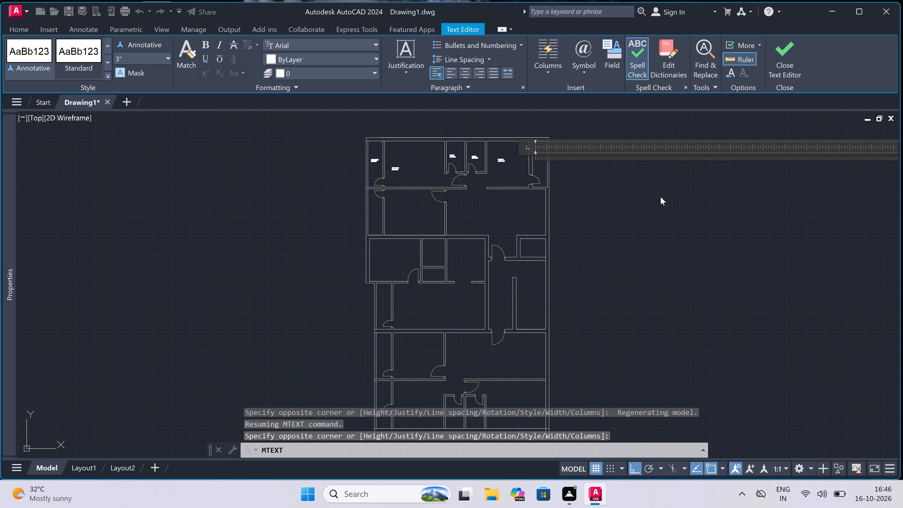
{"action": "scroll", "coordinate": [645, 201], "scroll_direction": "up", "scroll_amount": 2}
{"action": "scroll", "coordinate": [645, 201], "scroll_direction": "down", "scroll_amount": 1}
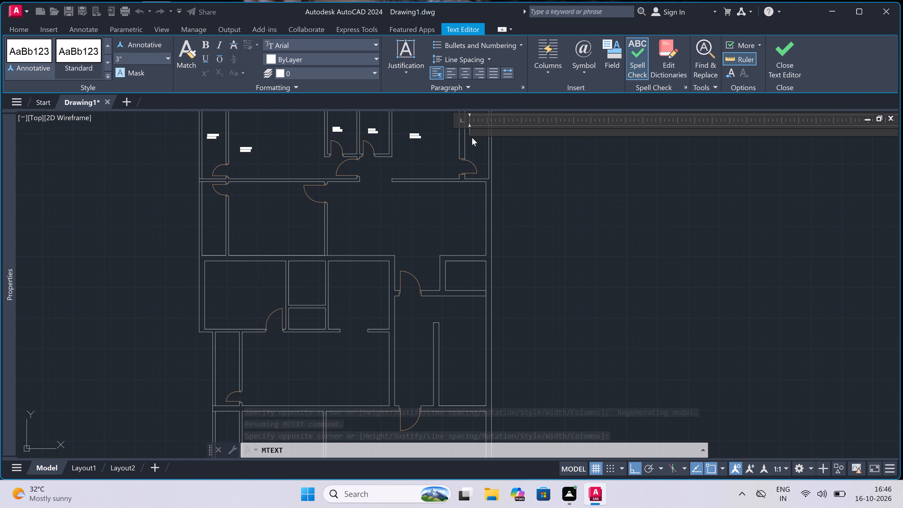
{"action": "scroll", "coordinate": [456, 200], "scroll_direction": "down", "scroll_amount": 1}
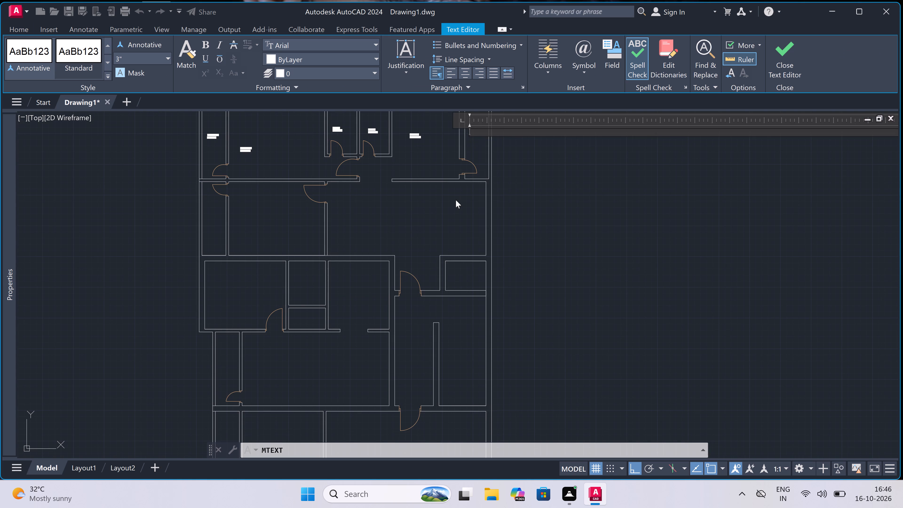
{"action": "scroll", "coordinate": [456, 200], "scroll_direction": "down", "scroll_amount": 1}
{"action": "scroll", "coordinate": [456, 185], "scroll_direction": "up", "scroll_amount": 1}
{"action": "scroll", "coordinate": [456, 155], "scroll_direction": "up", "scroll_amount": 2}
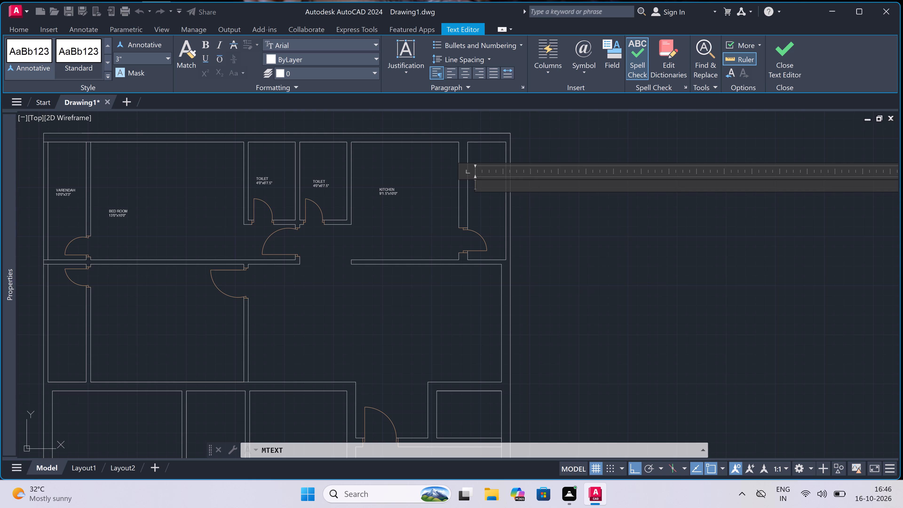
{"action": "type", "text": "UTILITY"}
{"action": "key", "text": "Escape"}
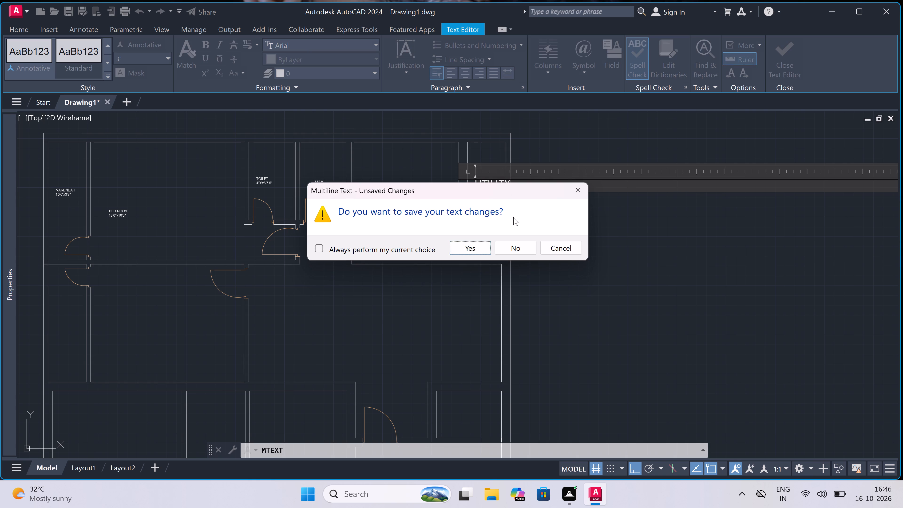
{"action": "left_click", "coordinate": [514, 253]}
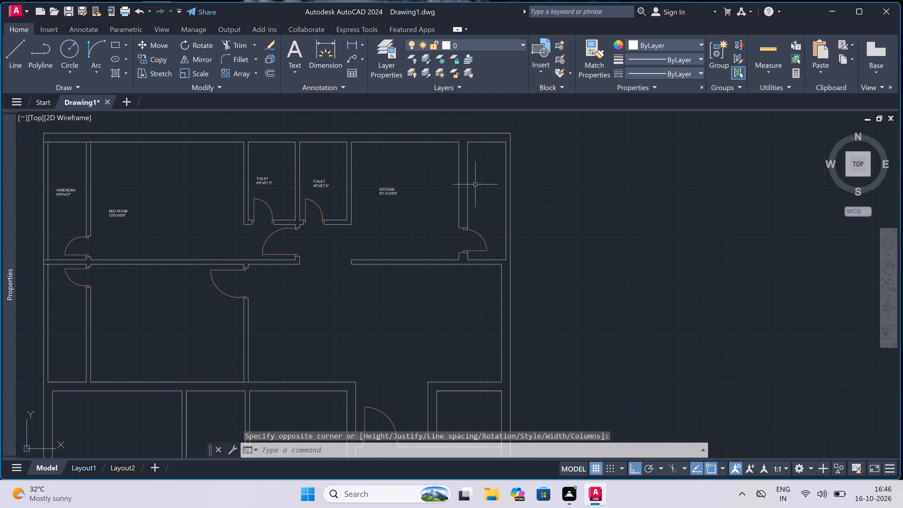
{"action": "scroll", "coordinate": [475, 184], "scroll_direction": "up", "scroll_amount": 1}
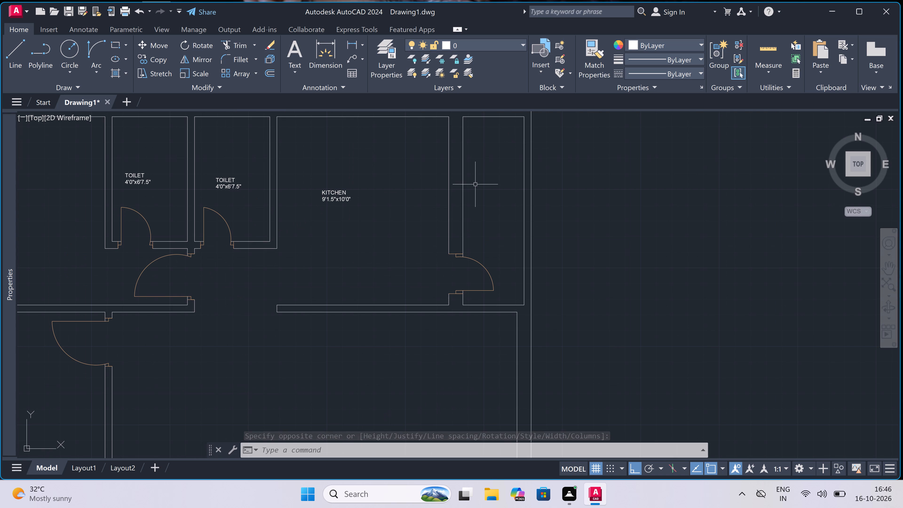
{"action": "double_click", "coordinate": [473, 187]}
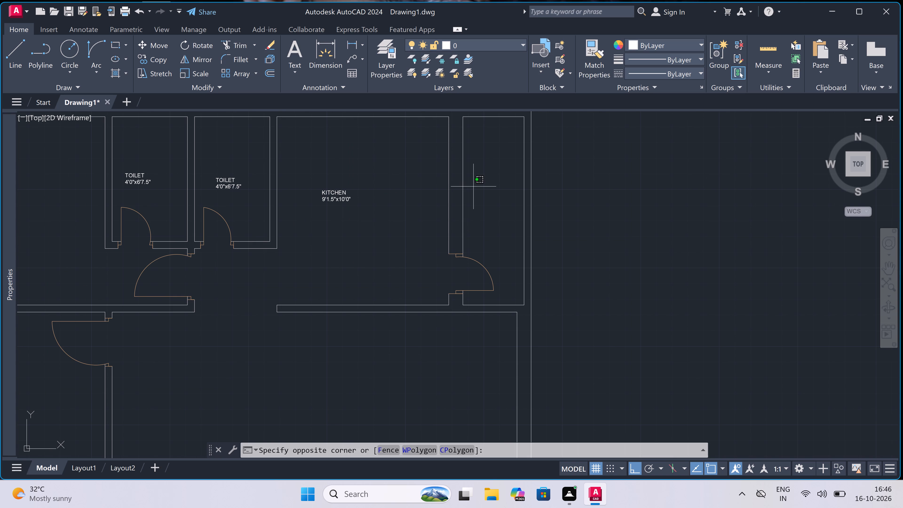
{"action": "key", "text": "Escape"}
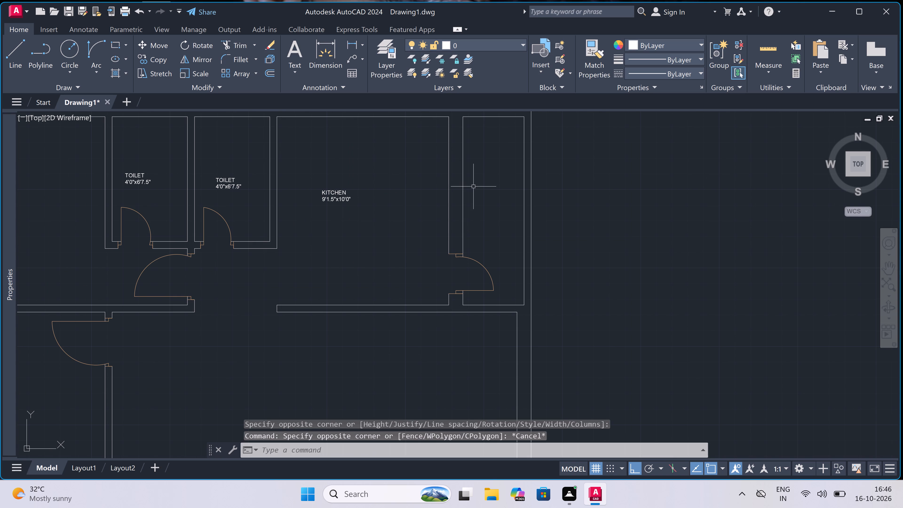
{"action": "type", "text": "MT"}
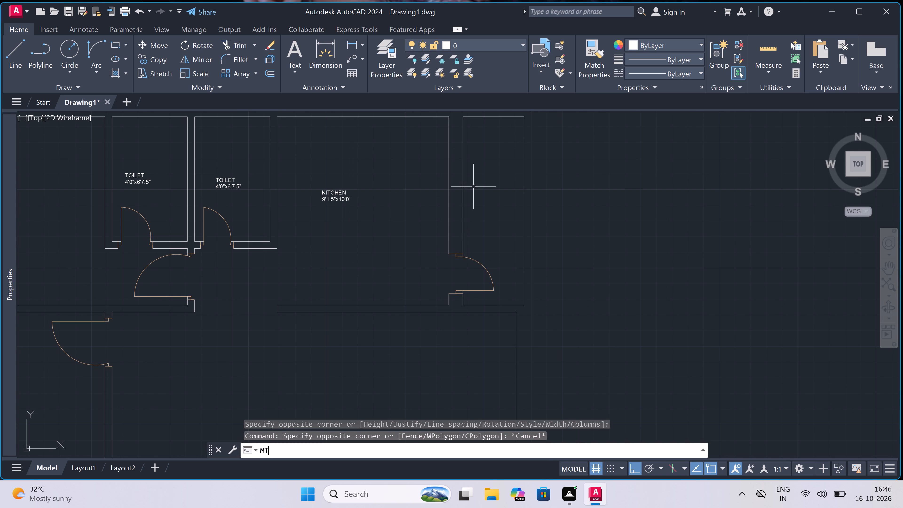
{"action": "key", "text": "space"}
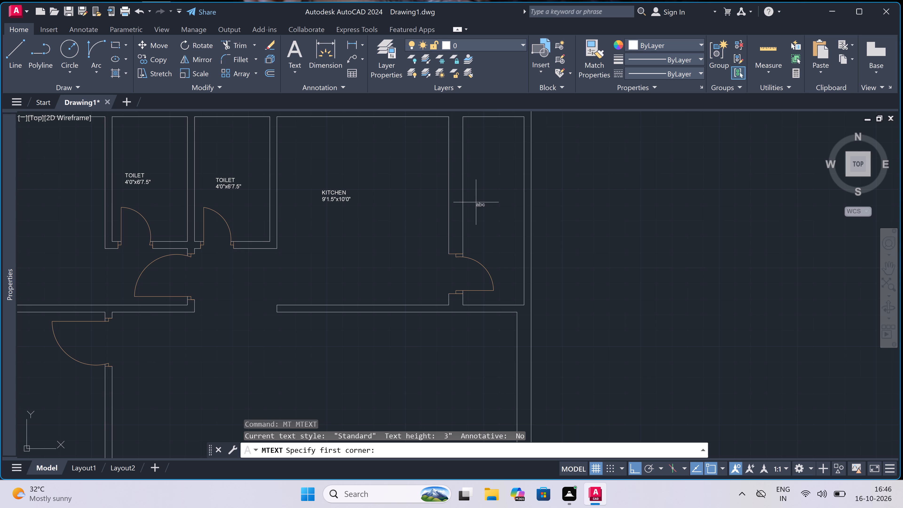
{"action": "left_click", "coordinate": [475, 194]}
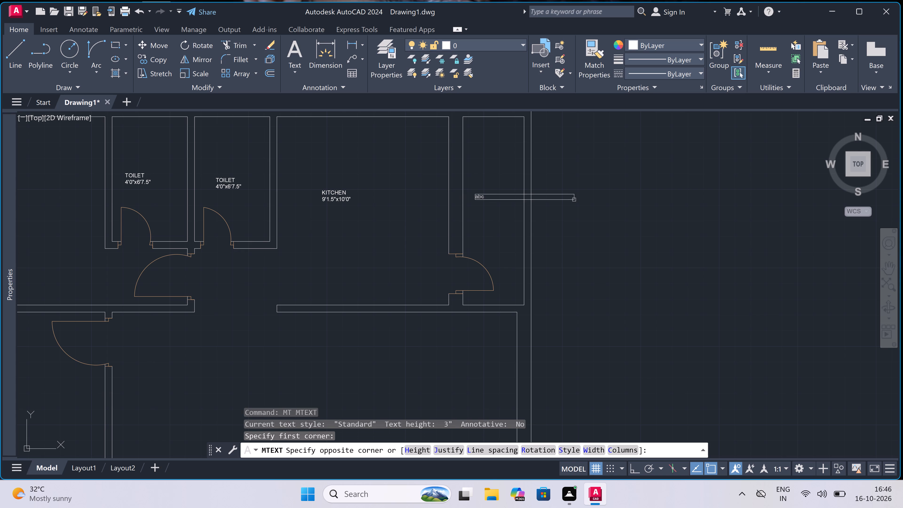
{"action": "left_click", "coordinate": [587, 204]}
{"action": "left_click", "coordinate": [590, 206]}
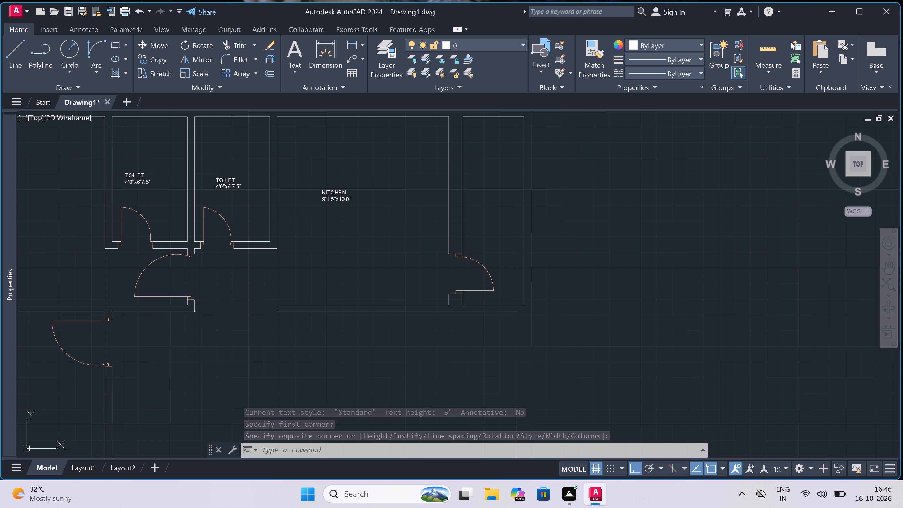
Add a multiline text label in the narrow room east of the kitchen reading UTILITY with 10'0"x3'3" on the second line.
{"action": "key", "text": "space"}
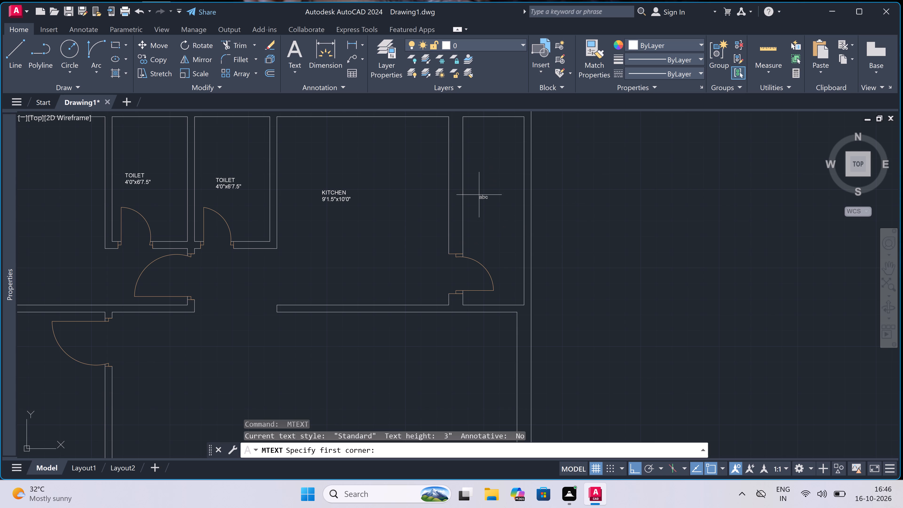
{"action": "left_click", "coordinate": [479, 195]}
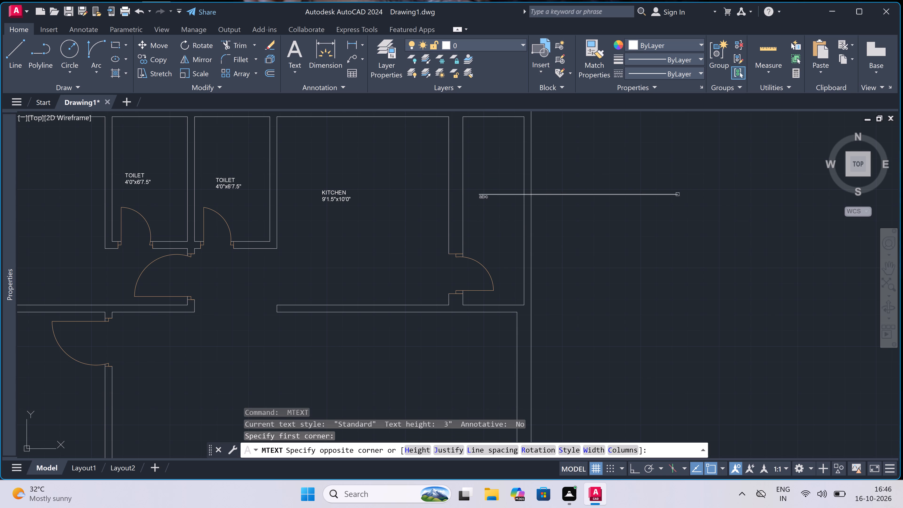
{"action": "double_click", "coordinate": [677, 213]}
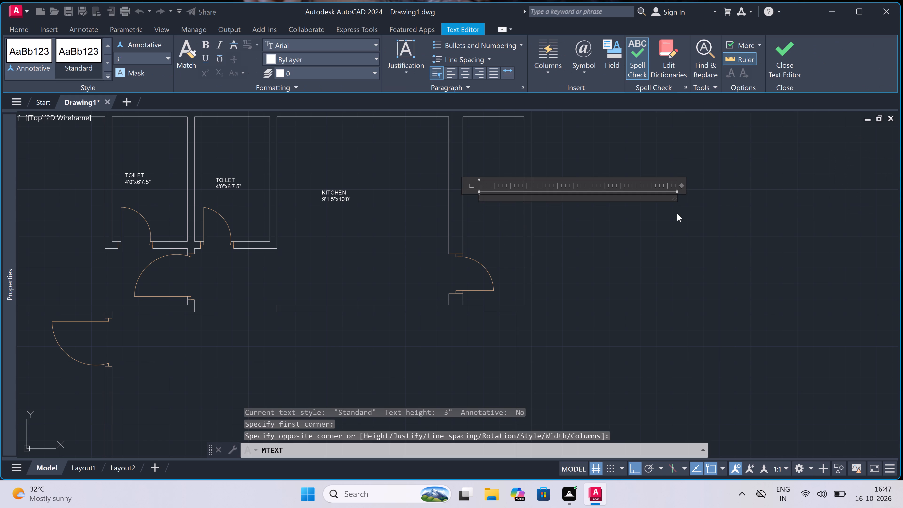
{"action": "key", "text": "u"}
{"action": "key", "text": "BackSpace"}
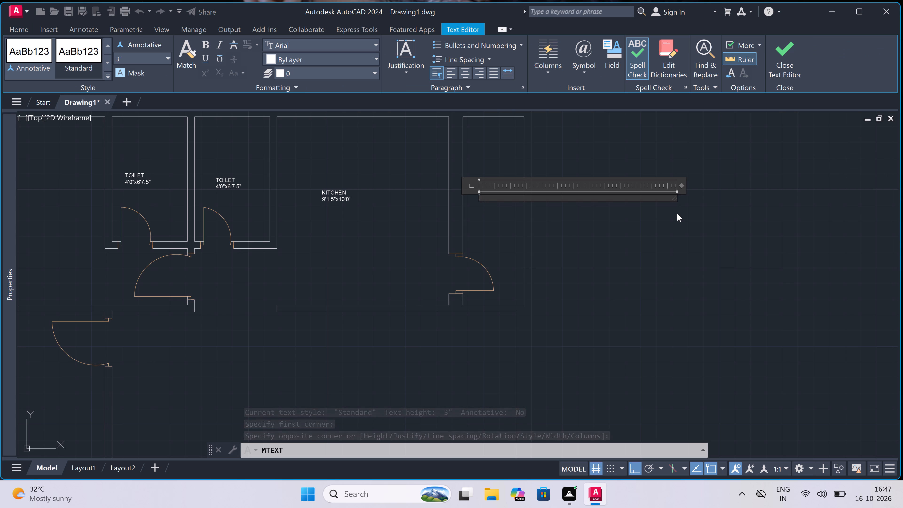
{"action": "type", "text": "UTI"}
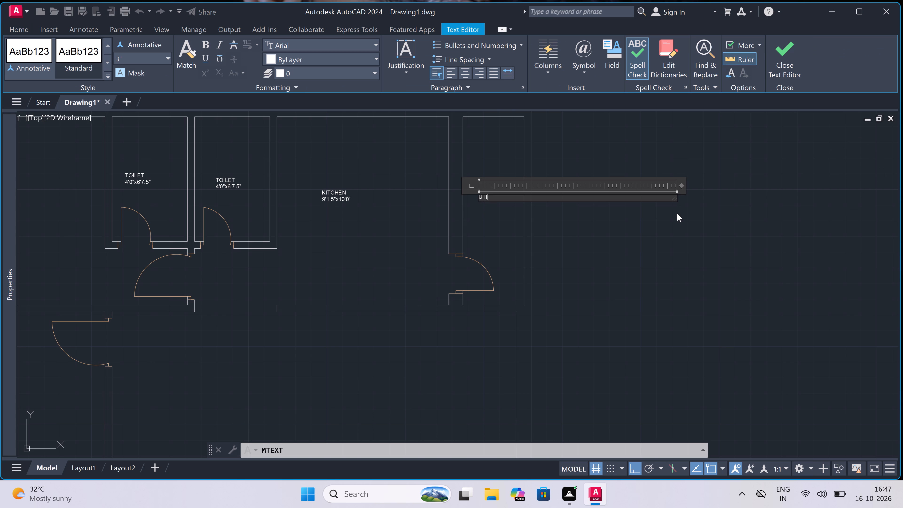
{"action": "type", "text": "LITY"}
{"action": "key", "text": "Return"}
{"action": "key", "text": "1"}
{"action": "type", "text": "0'"}
{"action": "key", "text": "0"}
{"action": "key", "text": "shift+quotedbl"}
{"action": "key", "text": "x"}
{"action": "type", "text": "3'"}
{"action": "key", "text": "3"}
{"action": "key", "text": "shift+quotedbl"}
{"action": "scroll", "coordinate": [358, 305], "scroll_direction": "down", "scroll_amount": 2}
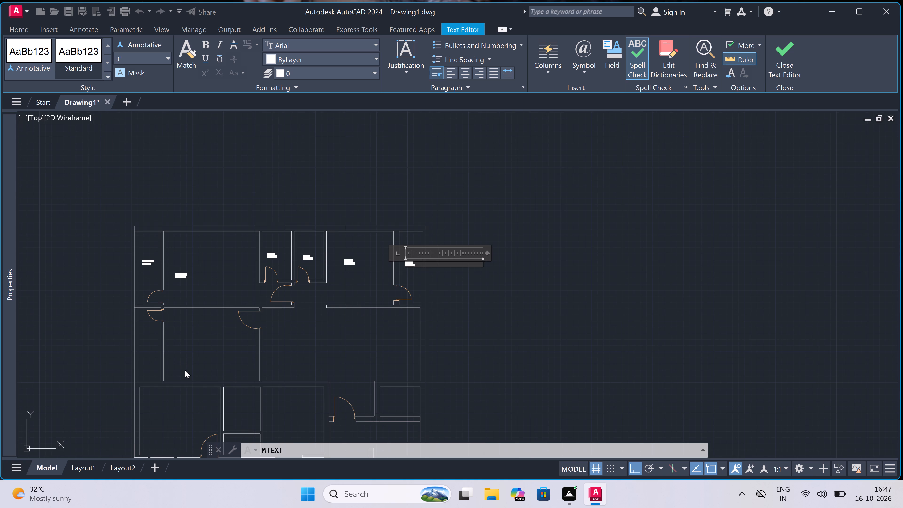
{"action": "scroll", "coordinate": [186, 372], "scroll_direction": "down", "scroll_amount": 1}
{"action": "scroll", "coordinate": [231, 398], "scroll_direction": "up", "scroll_amount": 1}
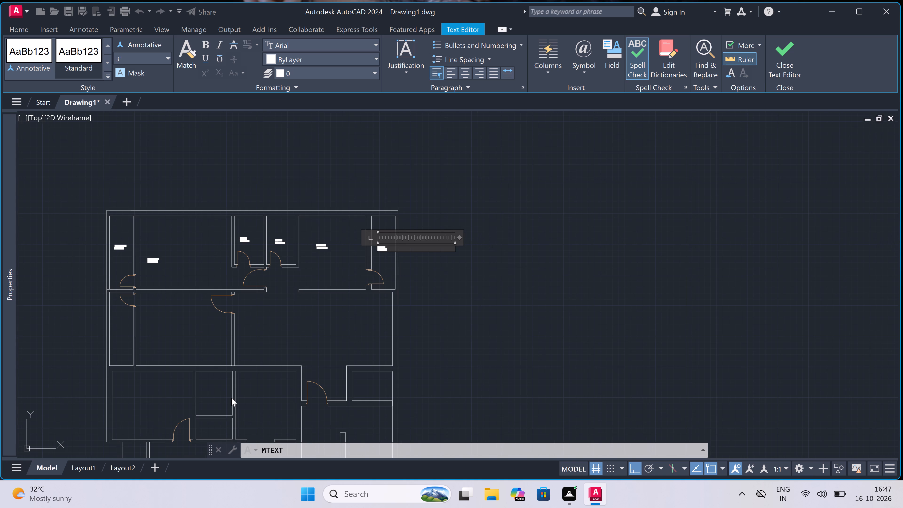
{"action": "scroll", "coordinate": [231, 398], "scroll_direction": "down", "scroll_amount": 2}
{"action": "scroll", "coordinate": [225, 413], "scroll_direction": "up", "scroll_amount": 3}
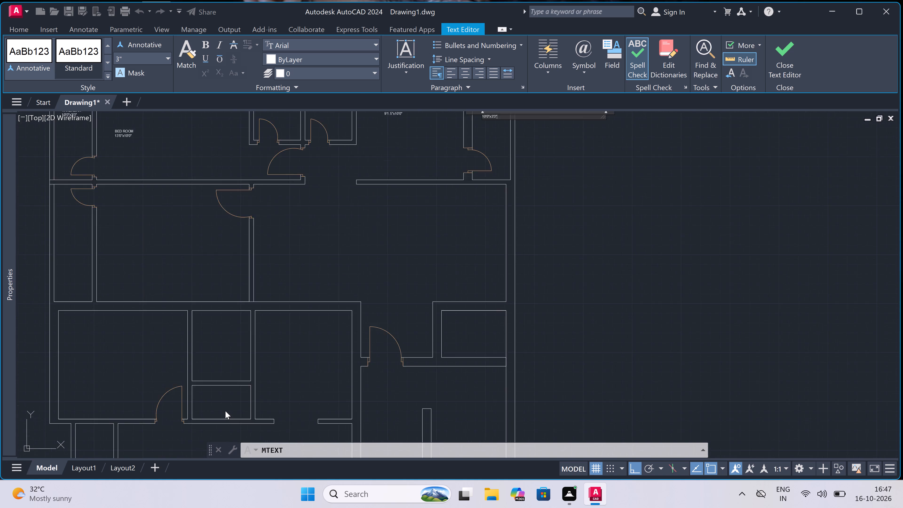
{"action": "scroll", "coordinate": [225, 411], "scroll_direction": "up", "scroll_amount": 1}
{"action": "scroll", "coordinate": [225, 411], "scroll_direction": "down", "scroll_amount": 2}
{"action": "scroll", "coordinate": [225, 406], "scroll_direction": "up", "scroll_amount": 1}
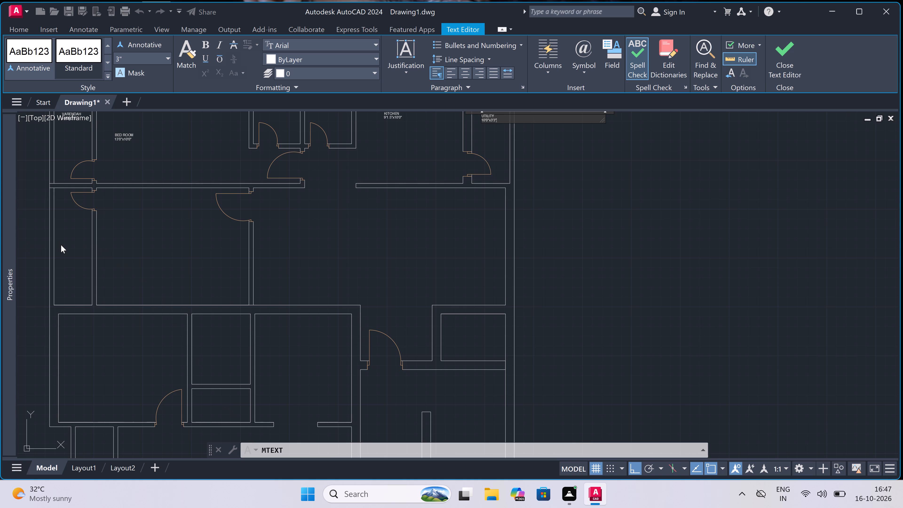
{"action": "scroll", "coordinate": [61, 242], "scroll_direction": "up", "scroll_amount": 1}
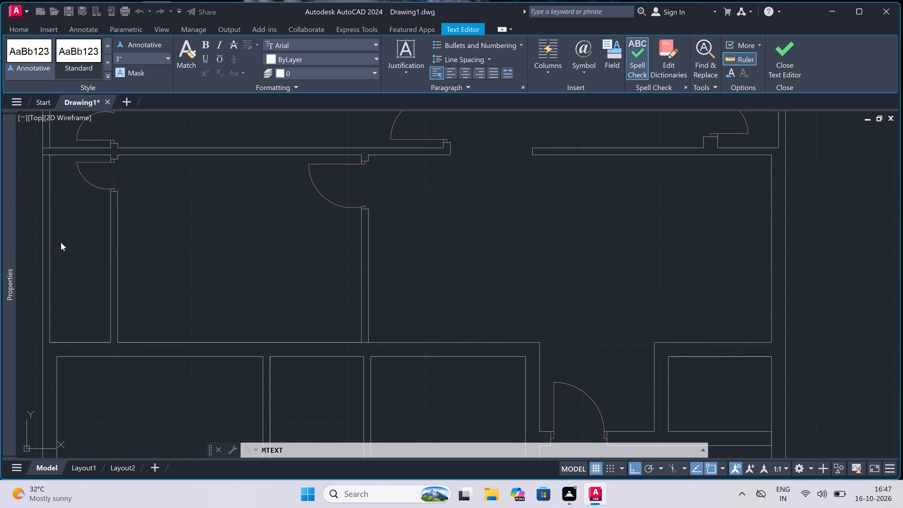
{"action": "left_click", "coordinate": [58, 237]}
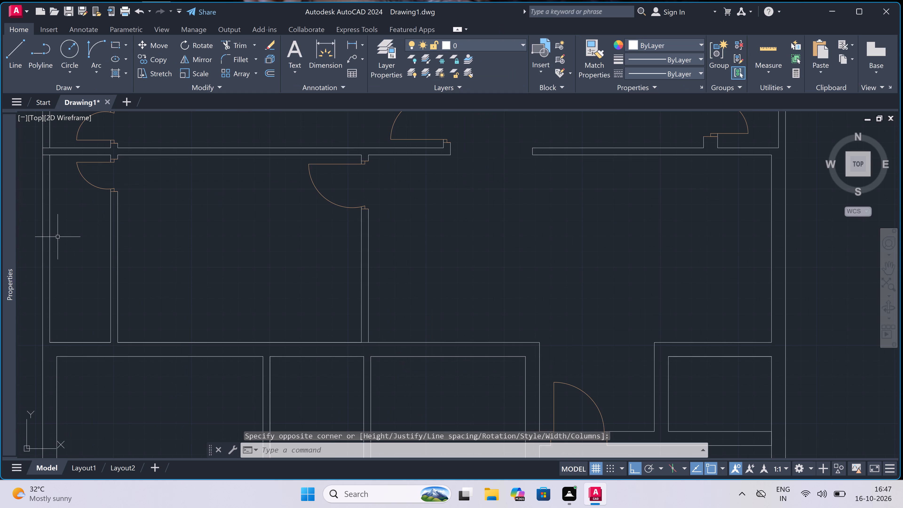
Add a multiline text label in the narrow westernmost room of the middle row reading VARENDAH with 10'0"x3'3" on the second line.
{"action": "type", "text": "mt"}
{"action": "key", "text": "space"}
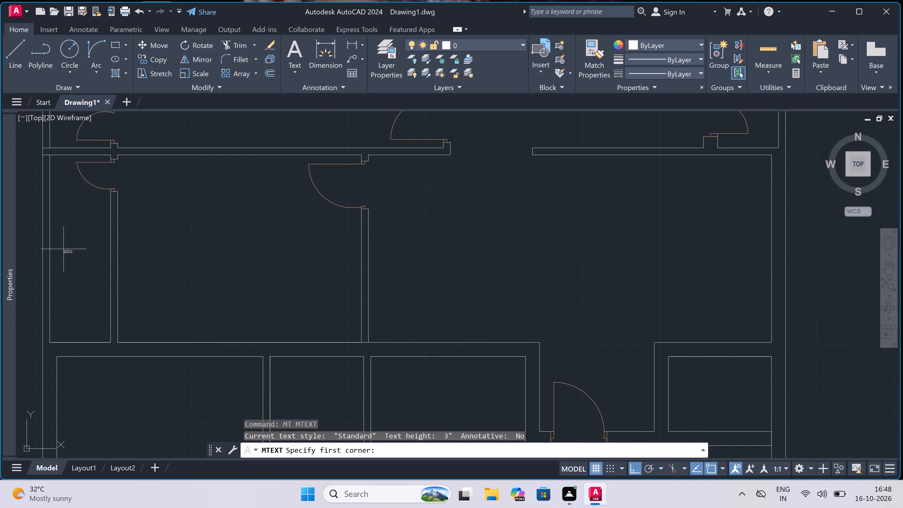
{"action": "left_click", "coordinate": [61, 245]}
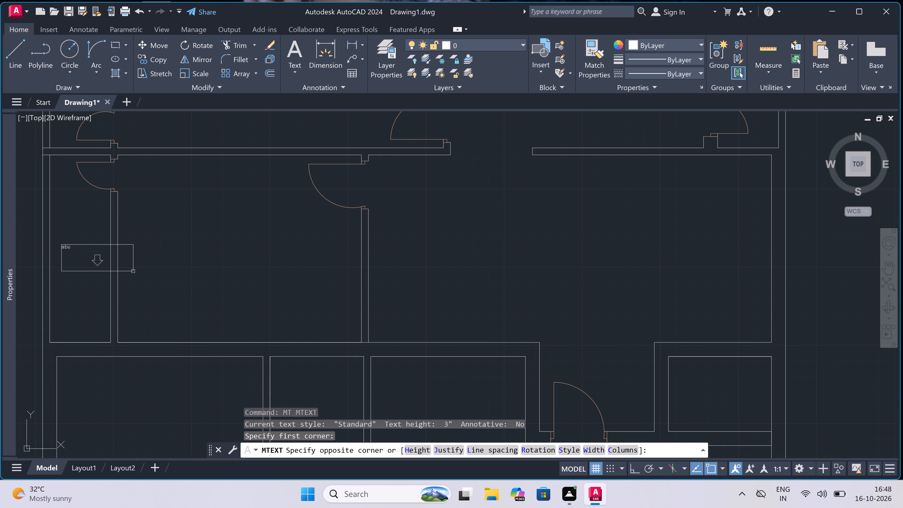
{"action": "left_click", "coordinate": [135, 266]}
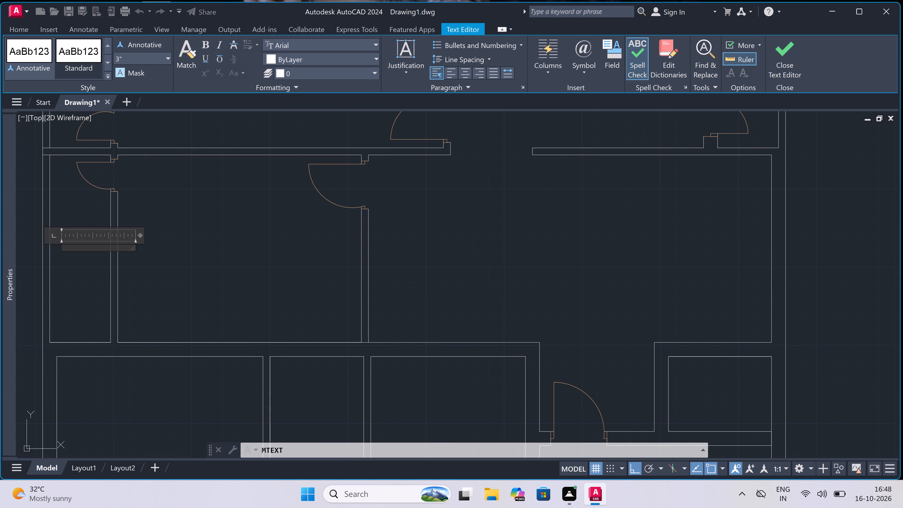
{"action": "key", "text": "v"}
{"action": "key", "text": "BackSpace"}
{"action": "type", "text": "VARENDAH"}
{"action": "key", "text": "Return"}
{"action": "key", "text": "1"}
{"action": "type", "text": "0'"}
{"action": "key", "text": "0"}
{"action": "type", "text": "\"x"}
{"action": "type", "text": "3'3"}
{"action": "key", "text": "shift+quotedbl"}
{"action": "left_click", "coordinate": [195, 229]}
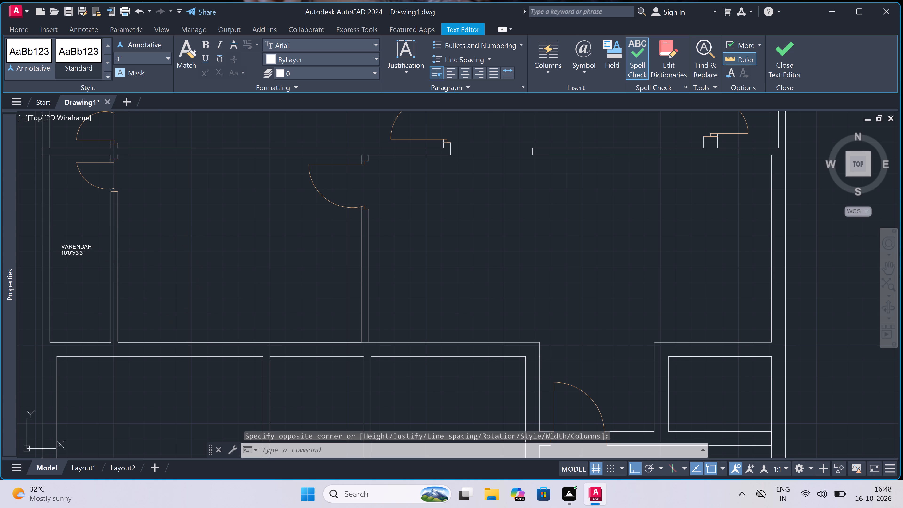
Add a multiline text label in the middle-row room just east of the VARENDAH reading BED ROOM with 13'0"x10'0" on the second line.
{"action": "type", "text": "mt"}
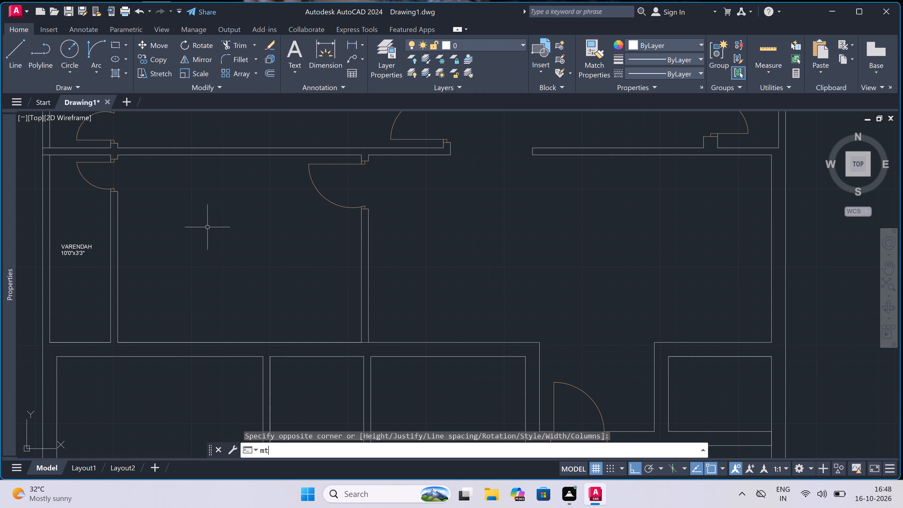
{"action": "key", "text": "space"}
{"action": "left_click", "coordinate": [207, 227]}
{"action": "left_click", "coordinate": [207, 227]}
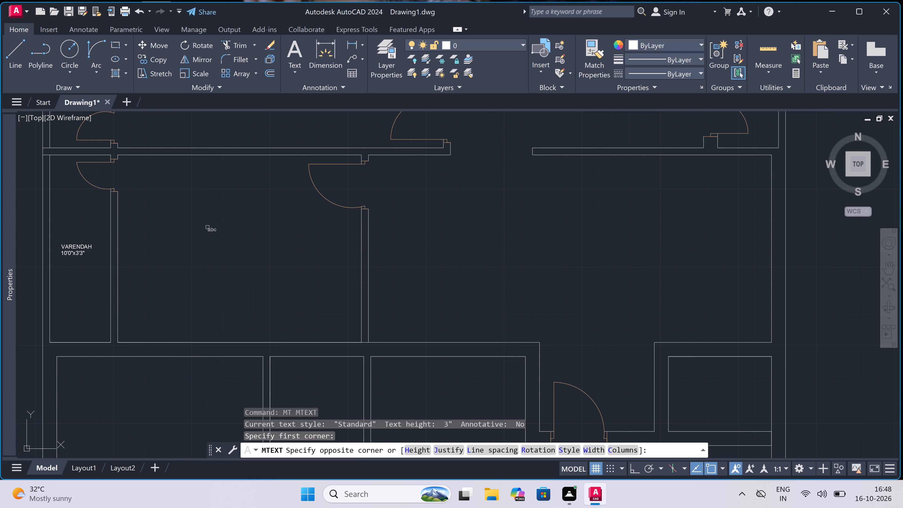
{"action": "left_click", "coordinate": [385, 274]}
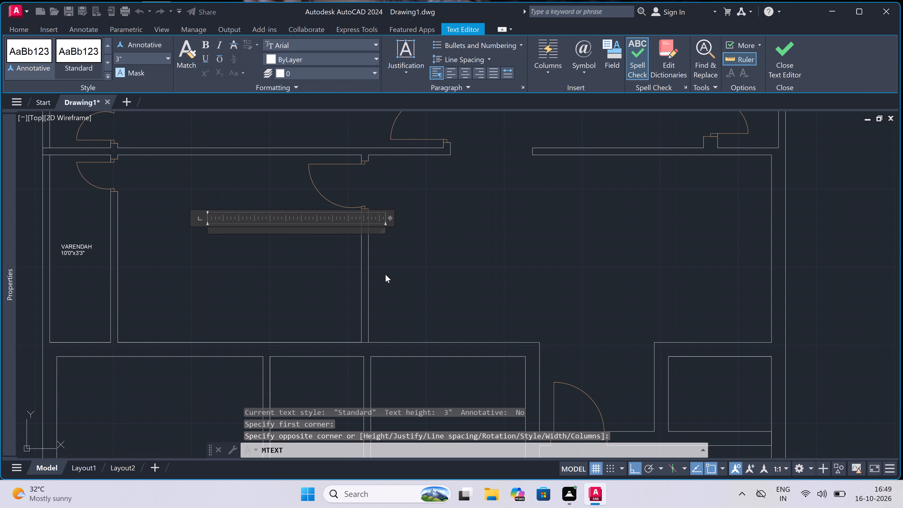
{"action": "type", "text": "BED ROOM"}
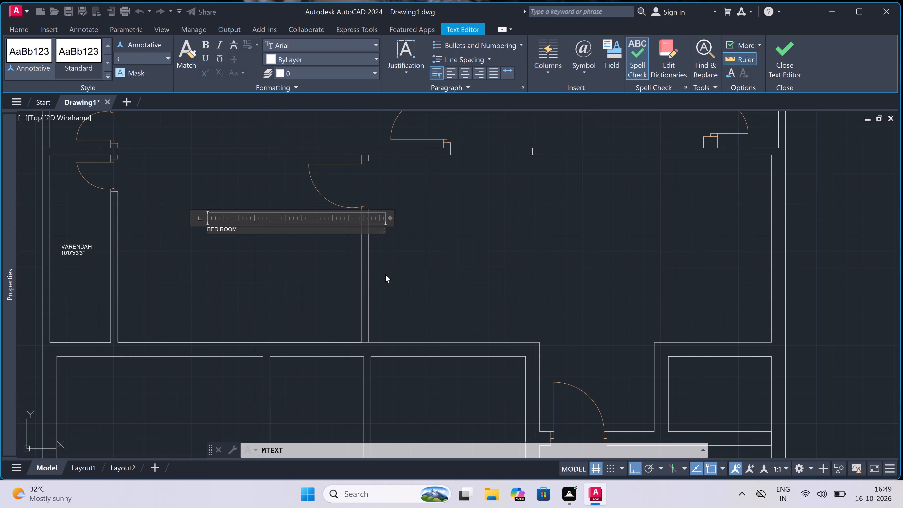
{"action": "key", "text": "Return"}
{"action": "type", "text": "13"}
{"action": "key", "text": "apostrophe"}
{"action": "key", "text": "0"}
{"action": "key", "text": "apostrophe"}
{"action": "key", "text": "BackSpace"}
{"action": "key", "text": "shift+quotedbl"}
{"action": "key", "text": "x"}
{"action": "type", "text": "10'"}
{"action": "type", "text": "0\""}
{"action": "left_click", "coordinate": [527, 236]}
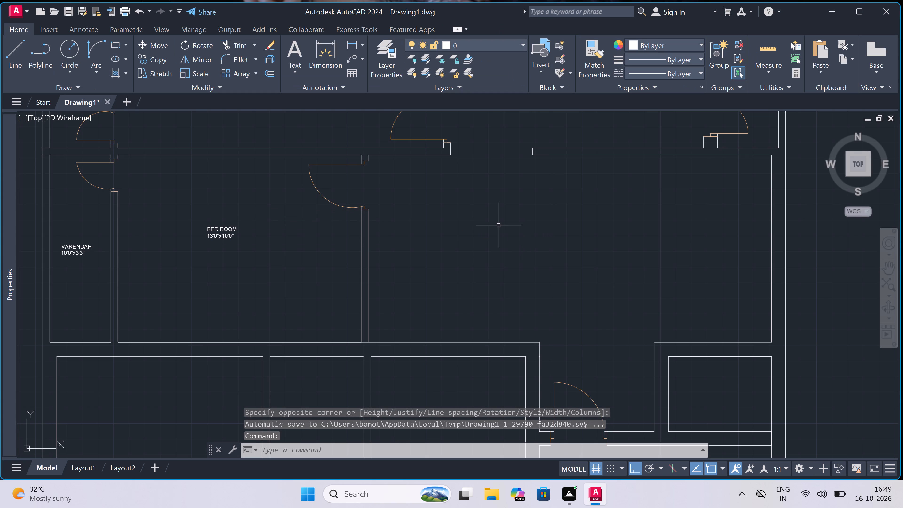
{"action": "double_click", "coordinate": [526, 239]}
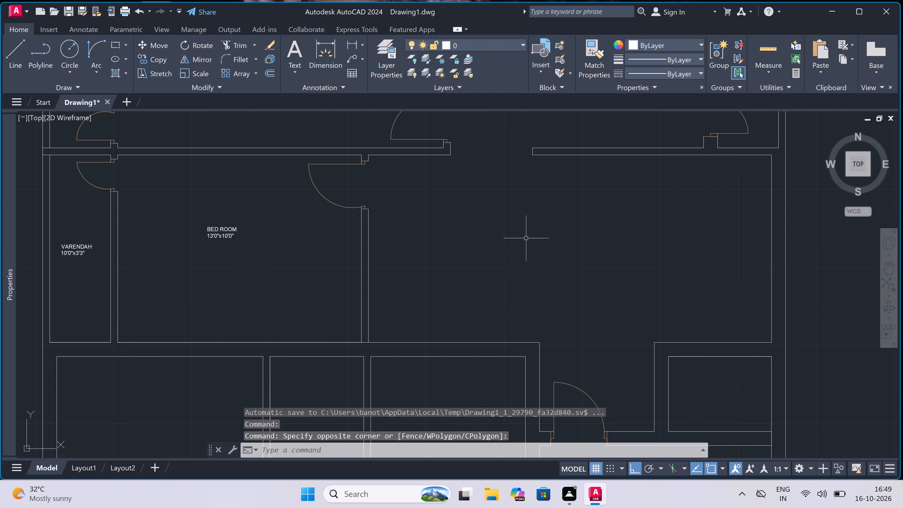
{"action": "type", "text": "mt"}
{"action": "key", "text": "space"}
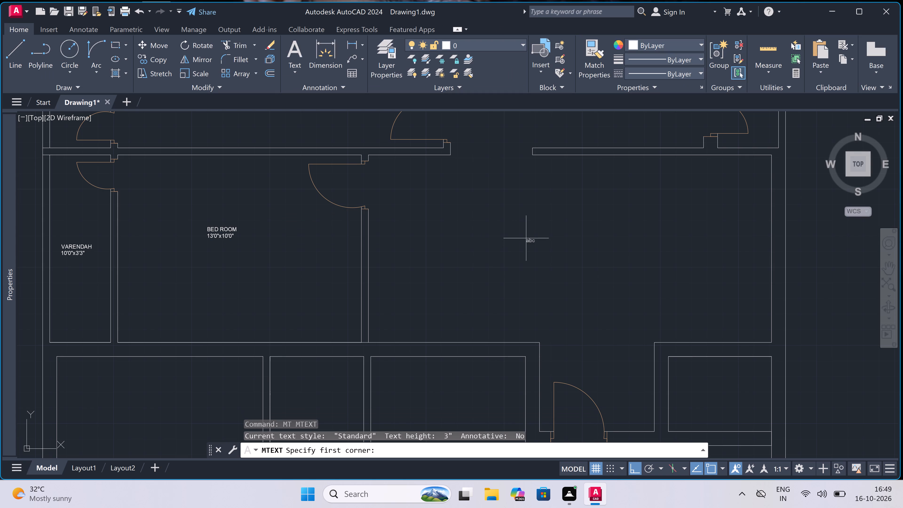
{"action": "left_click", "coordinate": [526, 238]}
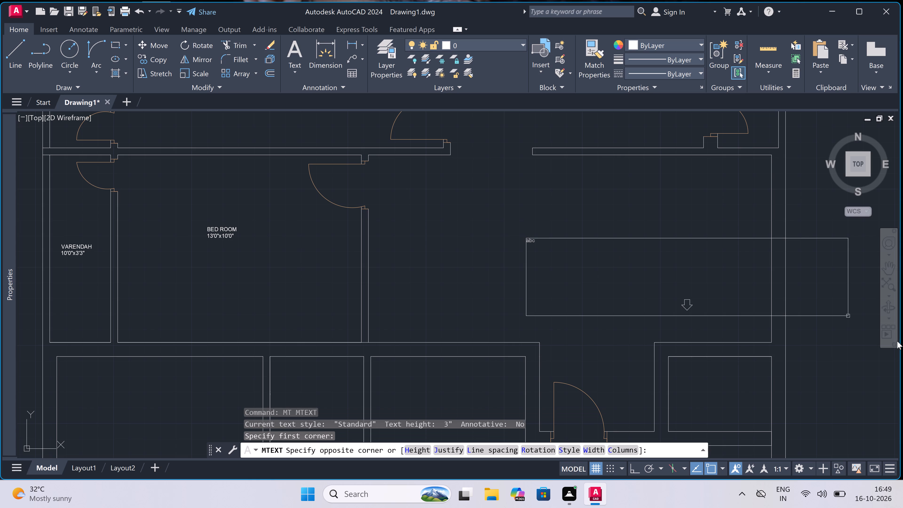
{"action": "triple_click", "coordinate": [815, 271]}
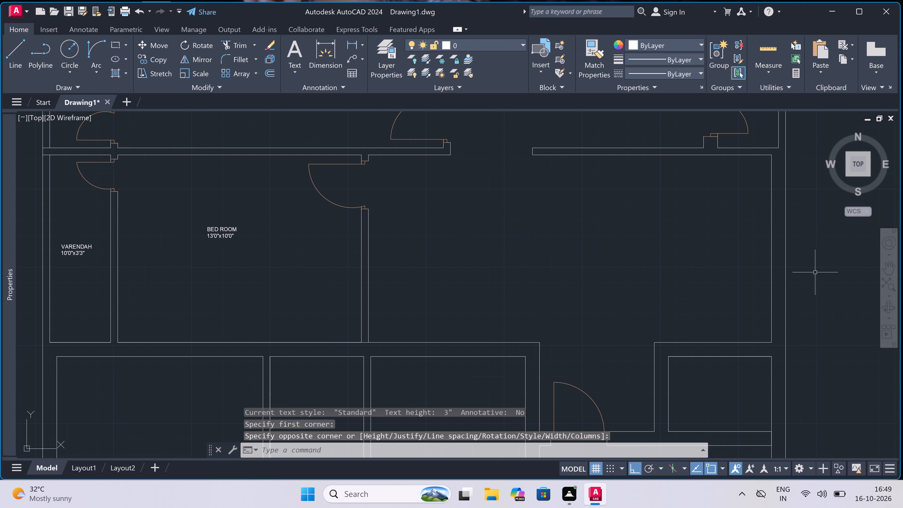
Add a multiline text label in the large middle-row room east of the bedroom reading LIVING / DINING with 20'9"x10'0" on the second line.
{"action": "key", "text": "space"}
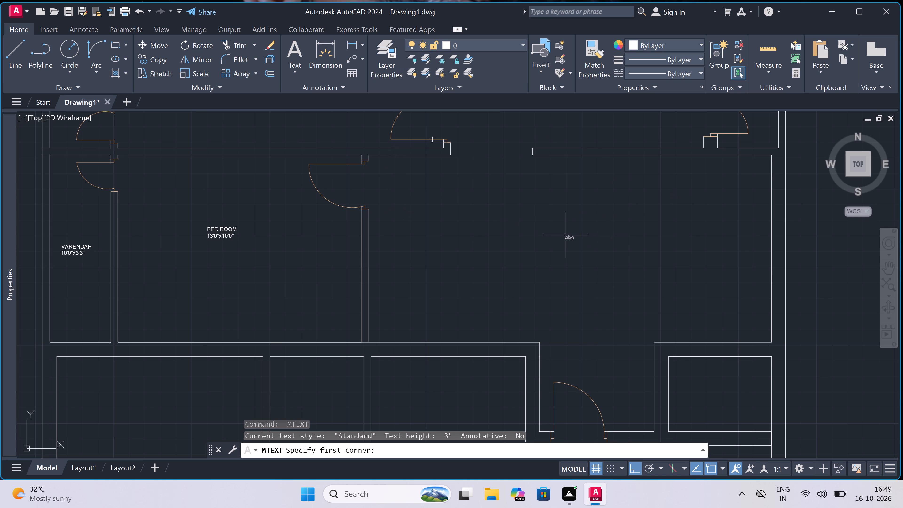
{"action": "double_click", "coordinate": [552, 239]}
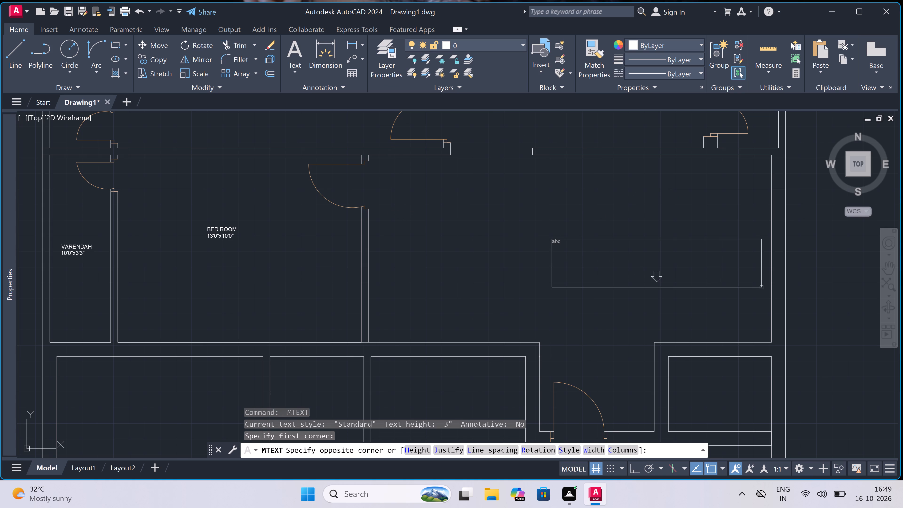
{"action": "left_click", "coordinate": [820, 281]}
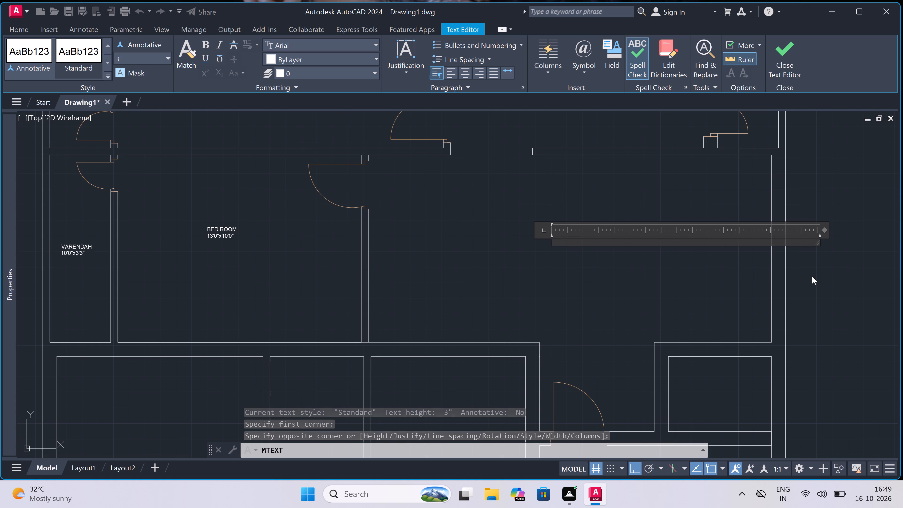
{"action": "type", "text": "LIVIN"}
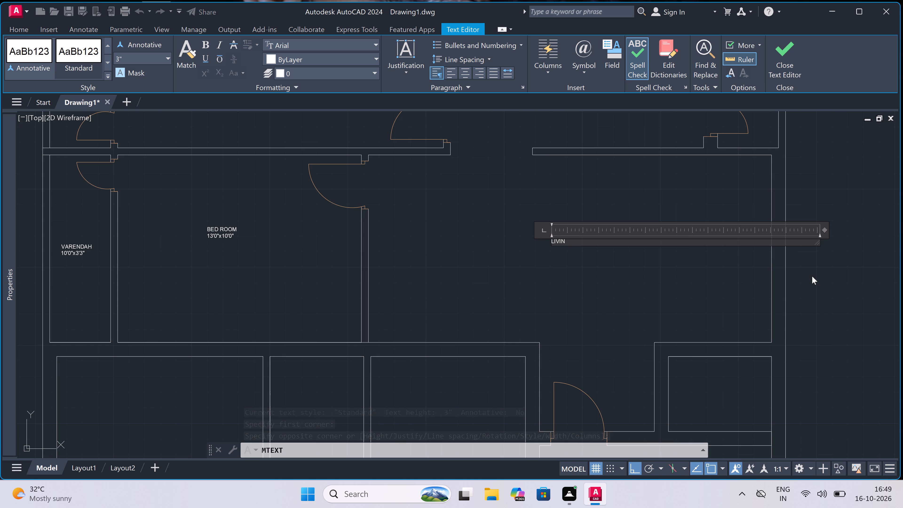
{"action": "key", "text": "g"}
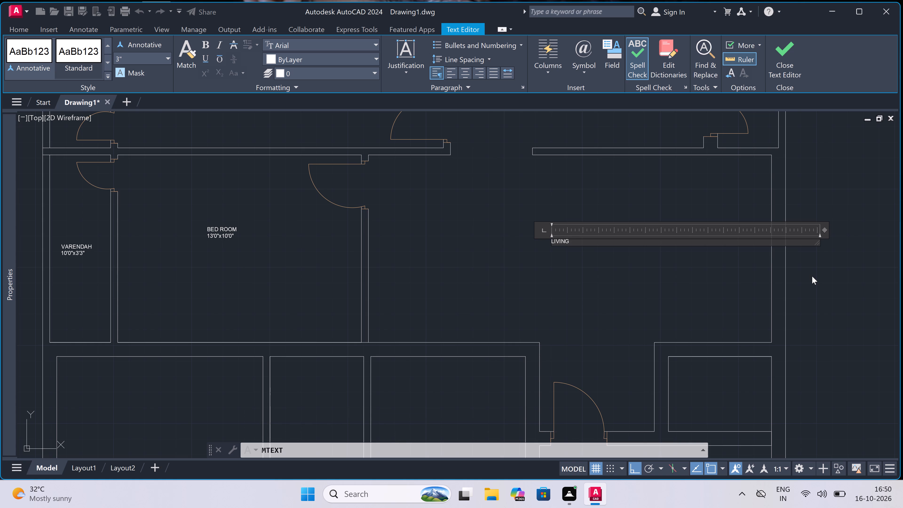
{"action": "key", "text": "space"}
{"action": "type", "text": "/"}
{"action": "key", "text": "space"}
{"action": "type", "text": "DINN"}
{"action": "key", "text": "BackSpace"}
{"action": "type", "text": "ING"}
{"action": "key", "text": "BackSpace"}
{"action": "key", "text": "g"}
{"action": "key", "text": "Return"}
{"action": "key", "text": "2"}
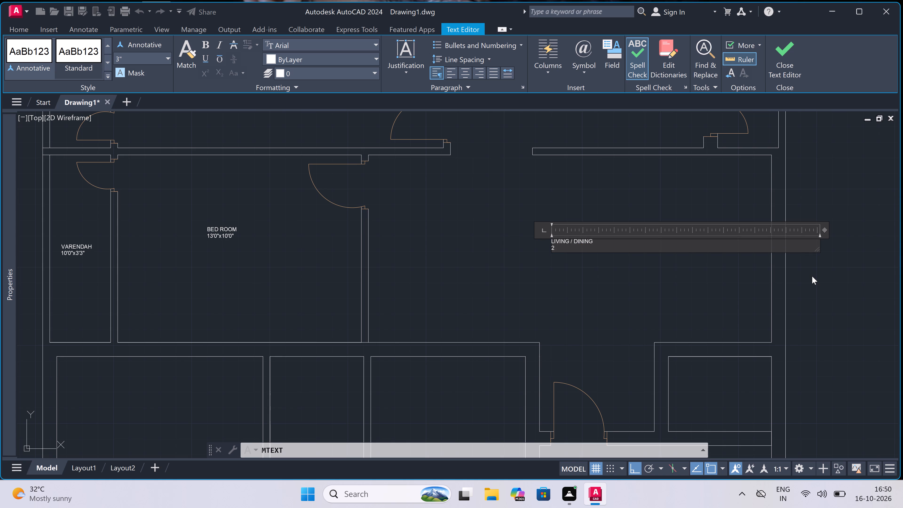
{"action": "key", "text": "0"}
{"action": "key", "text": "apostrophe"}
{"action": "key", "text": "9"}
{"action": "key", "text": "shift+quotedbl"}
{"action": "key", "text": "x"}
{"action": "key", "text": "1"}
{"action": "key", "text": "0"}
{"action": "key", "text": "apostrophe"}
{"action": "type", "text": "0\""}
{"action": "scroll", "coordinate": [684, 392], "scroll_direction": "down", "scroll_amount": 1}
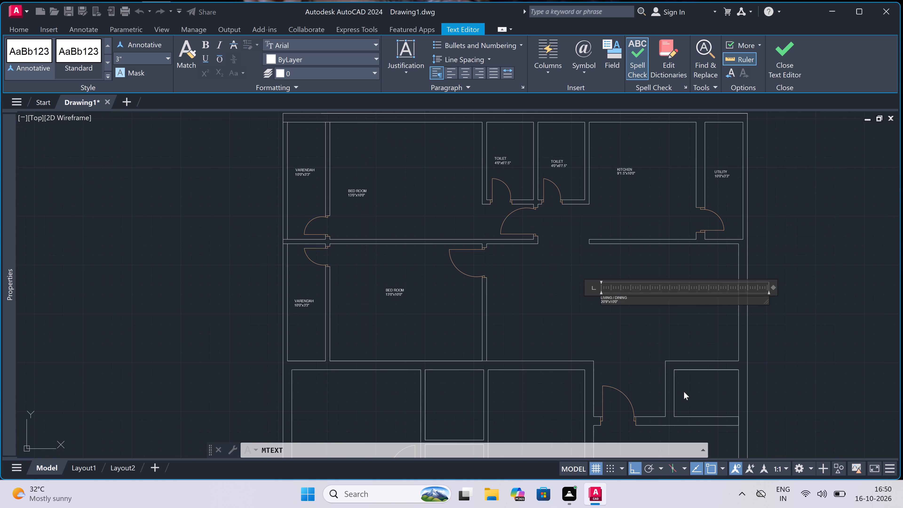
{"action": "scroll", "coordinate": [687, 409], "scroll_direction": "down", "scroll_amount": 1}
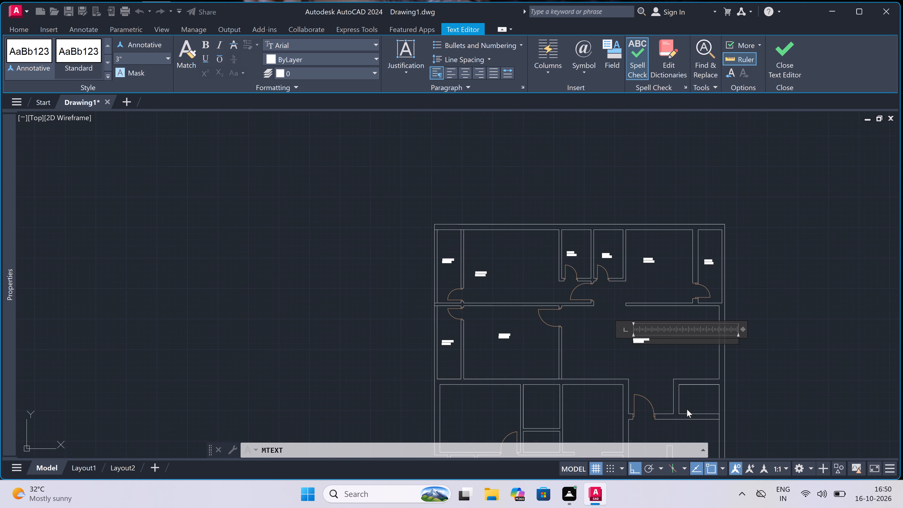
Finish the LIVING / DINING label and leave its text editor.
{"action": "scroll", "coordinate": [687, 409], "scroll_direction": "up", "scroll_amount": 2}
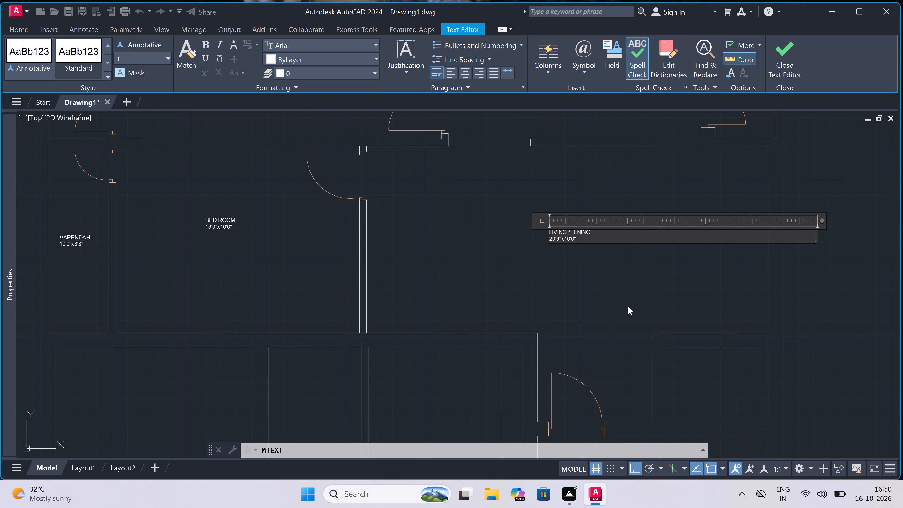
{"action": "double_click", "coordinate": [628, 306]}
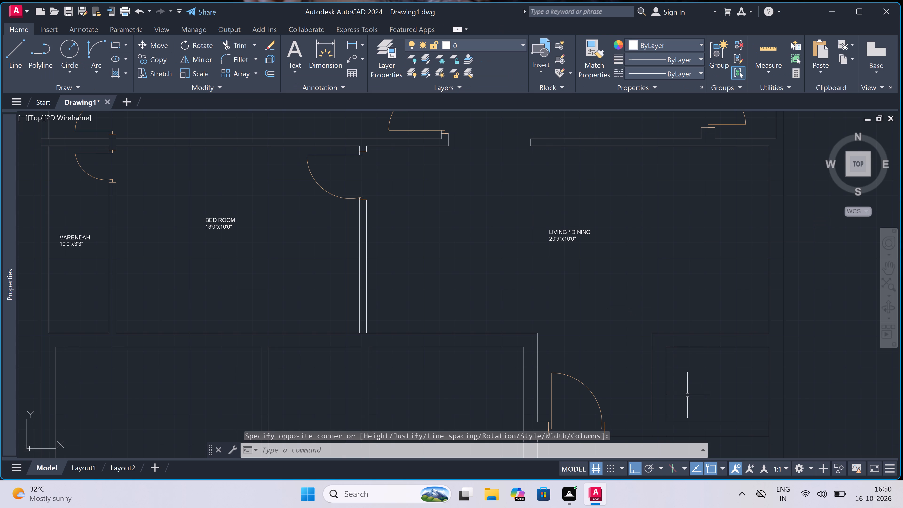
Add a multiline text label in the small room southeast of LIVING / DINING reading LIFT with 5'6"x4'0" on the second line.
{"action": "scroll", "coordinate": [687, 395], "scroll_direction": "down", "scroll_amount": 3}
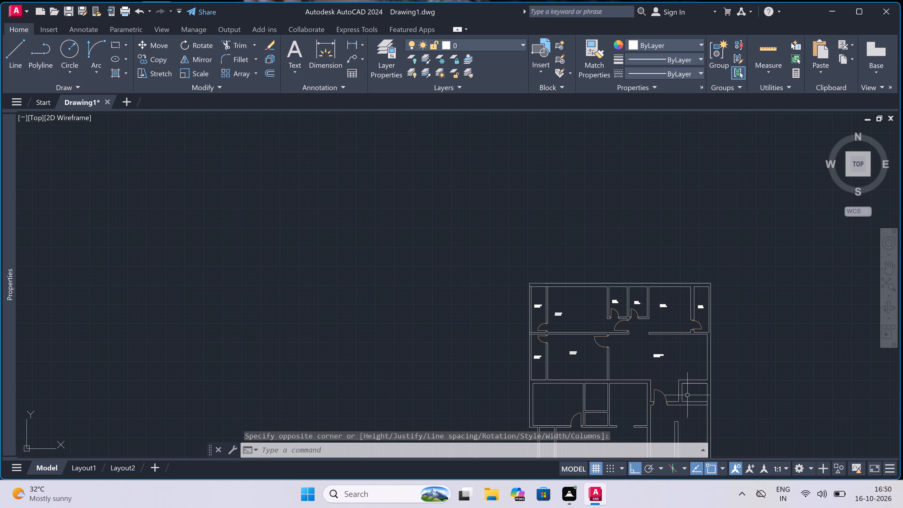
{"action": "scroll", "coordinate": [687, 396], "scroll_direction": "down", "scroll_amount": 2}
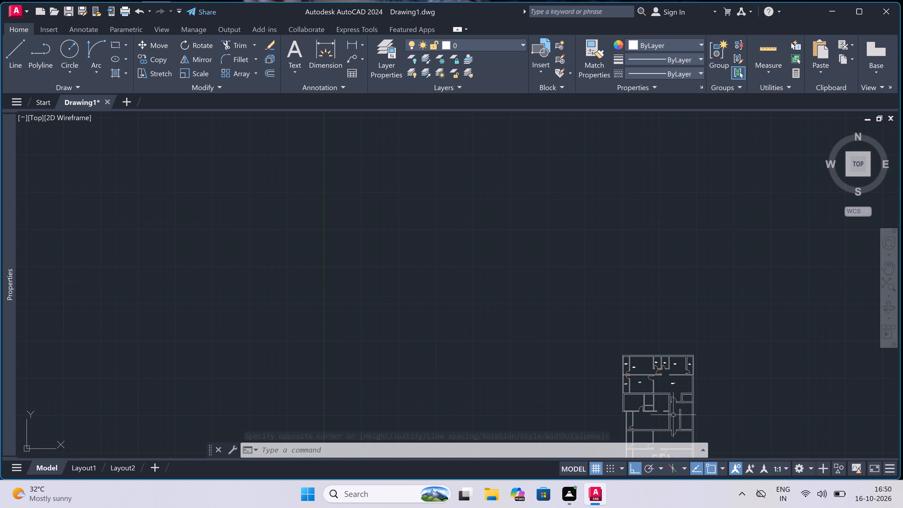
{"action": "scroll", "coordinate": [670, 422], "scroll_direction": "up", "scroll_amount": 5}
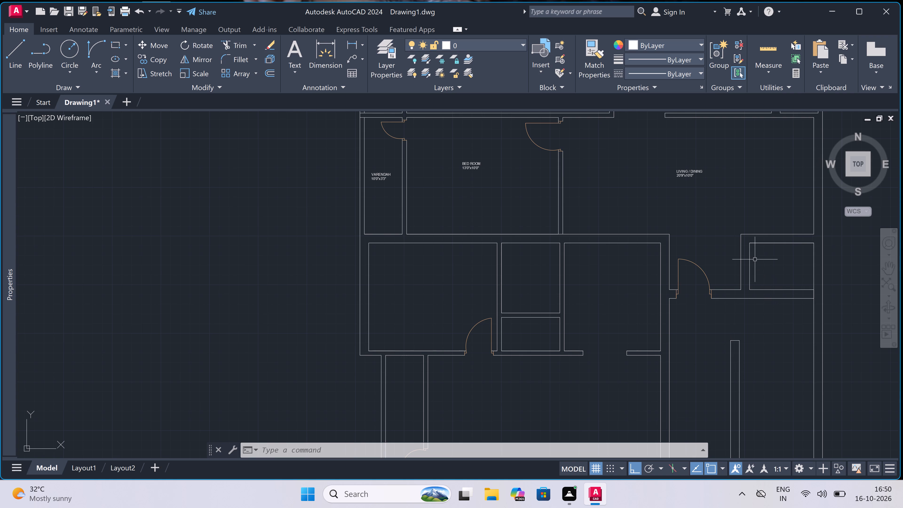
{"action": "scroll", "coordinate": [755, 259], "scroll_direction": "up", "scroll_amount": 1}
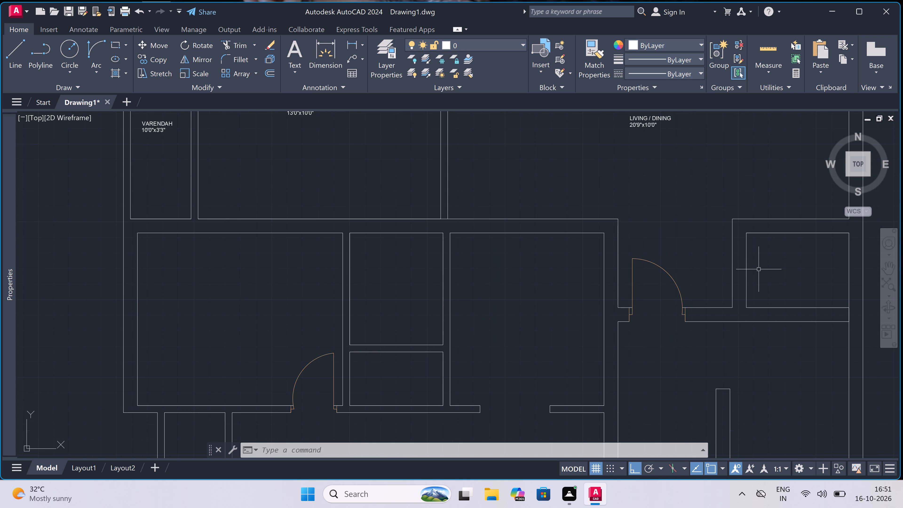
{"action": "left_click", "coordinate": [762, 262]}
{"action": "type", "text": "mt"}
{"action": "key", "text": "space"}
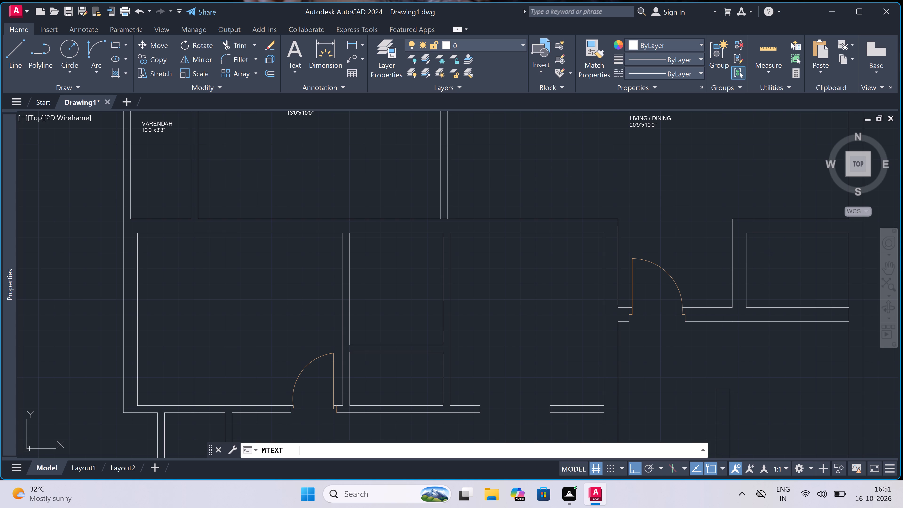
{"action": "double_click", "coordinate": [761, 262]}
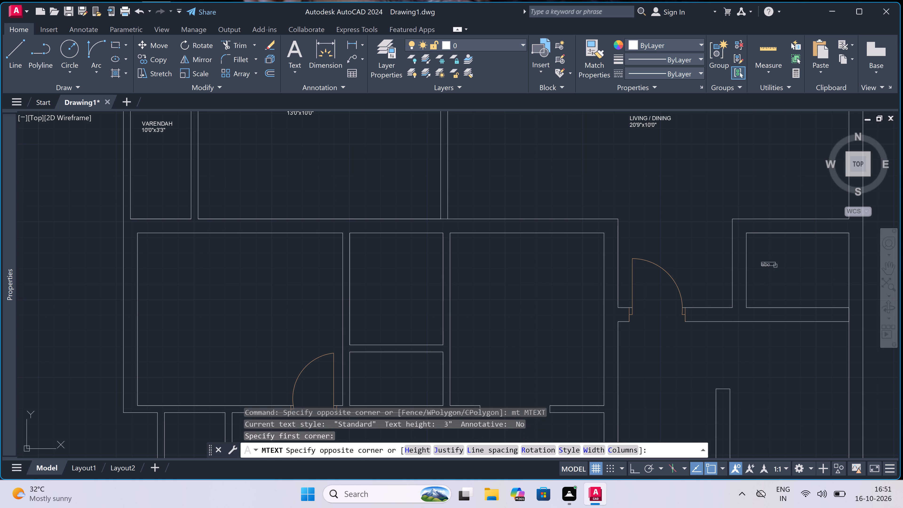
{"action": "triple_click", "coordinate": [857, 279]}
{"action": "left_click", "coordinate": [857, 279]}
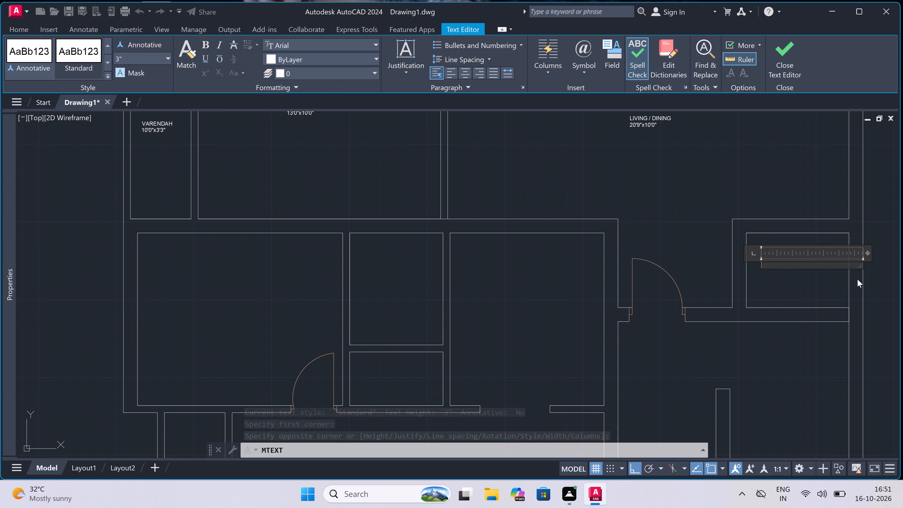
{"action": "type", "text": "LIFTT"}
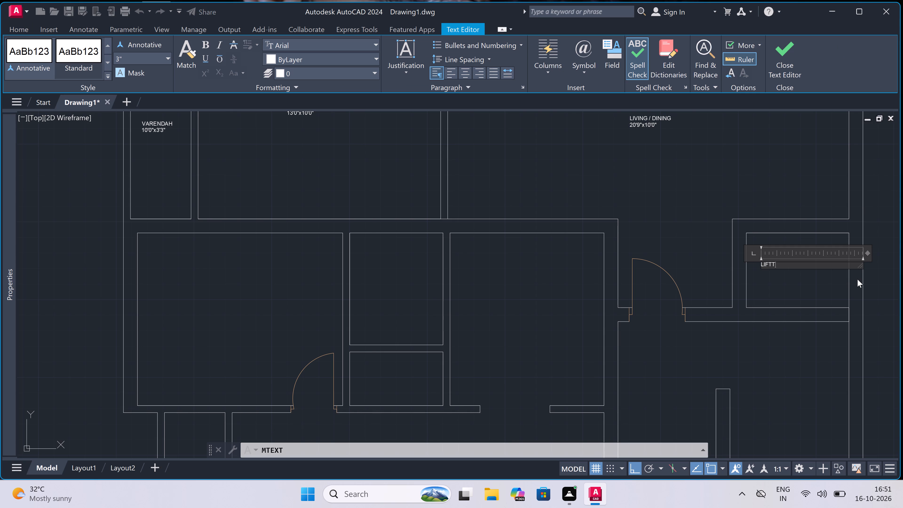
{"action": "key", "text": "BackSpace"}
{"action": "key", "text": "Return"}
{"action": "key", "text": "5"}
{"action": "type", "text": "'6"}
{"action": "key", "text": "shift+quotedbl"}
{"action": "key", "text": "x"}
{"action": "type", "text": "4'0\""}
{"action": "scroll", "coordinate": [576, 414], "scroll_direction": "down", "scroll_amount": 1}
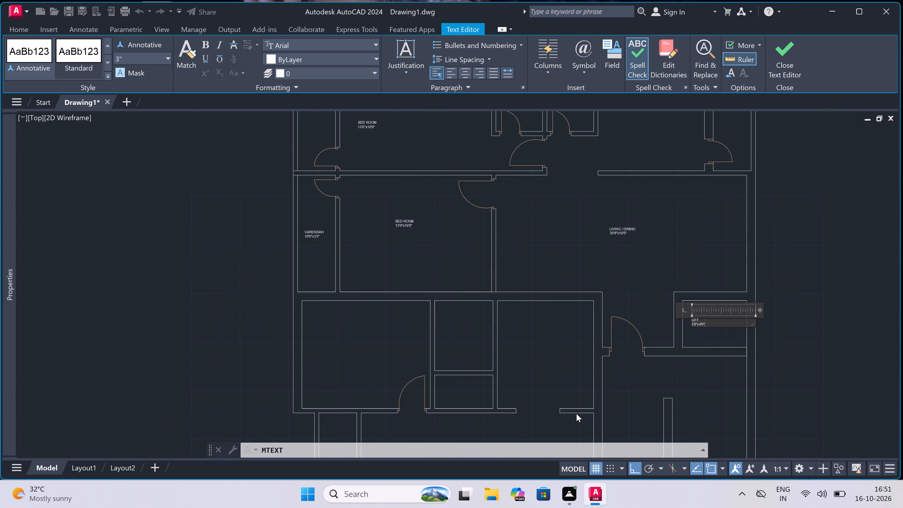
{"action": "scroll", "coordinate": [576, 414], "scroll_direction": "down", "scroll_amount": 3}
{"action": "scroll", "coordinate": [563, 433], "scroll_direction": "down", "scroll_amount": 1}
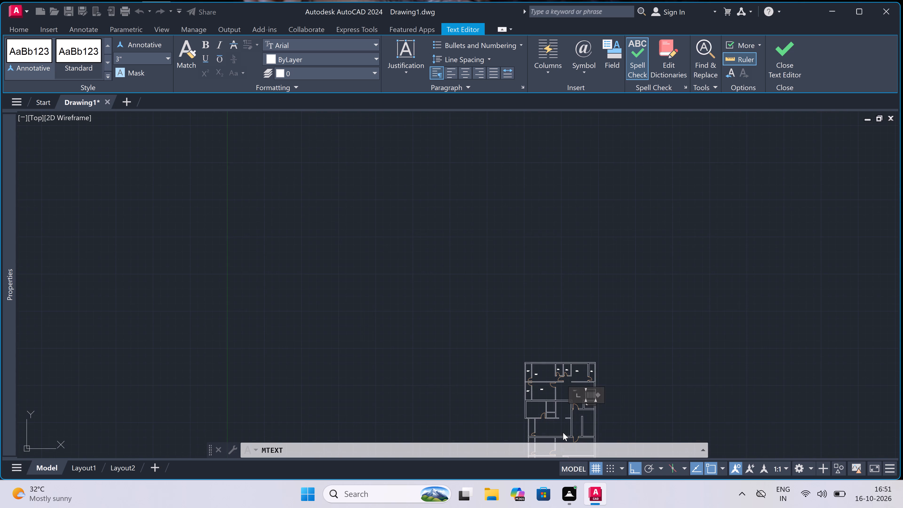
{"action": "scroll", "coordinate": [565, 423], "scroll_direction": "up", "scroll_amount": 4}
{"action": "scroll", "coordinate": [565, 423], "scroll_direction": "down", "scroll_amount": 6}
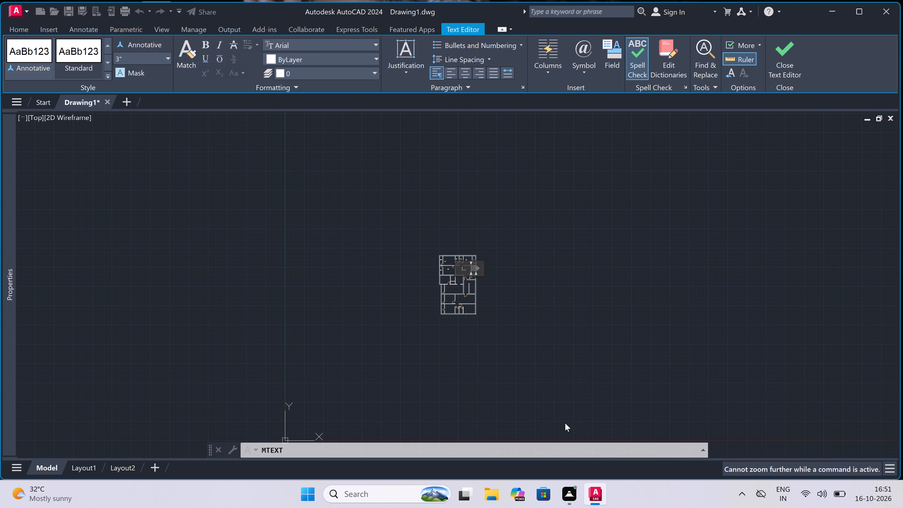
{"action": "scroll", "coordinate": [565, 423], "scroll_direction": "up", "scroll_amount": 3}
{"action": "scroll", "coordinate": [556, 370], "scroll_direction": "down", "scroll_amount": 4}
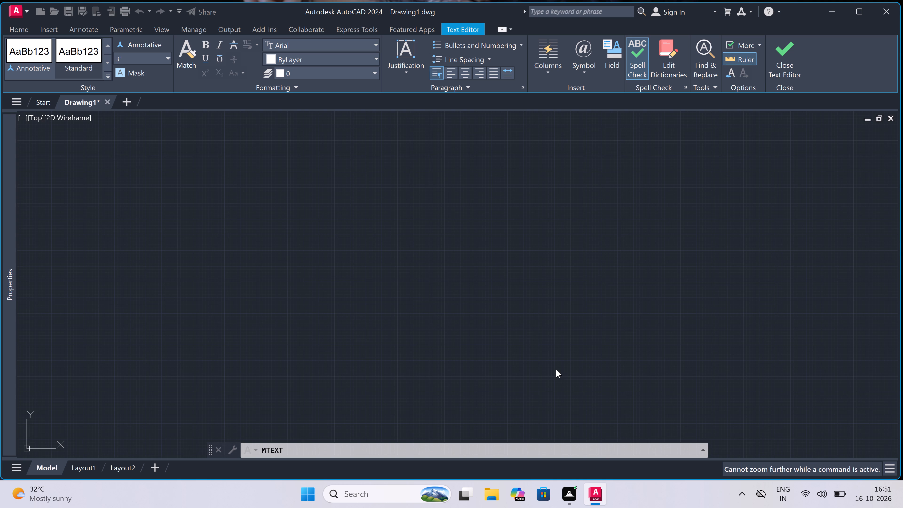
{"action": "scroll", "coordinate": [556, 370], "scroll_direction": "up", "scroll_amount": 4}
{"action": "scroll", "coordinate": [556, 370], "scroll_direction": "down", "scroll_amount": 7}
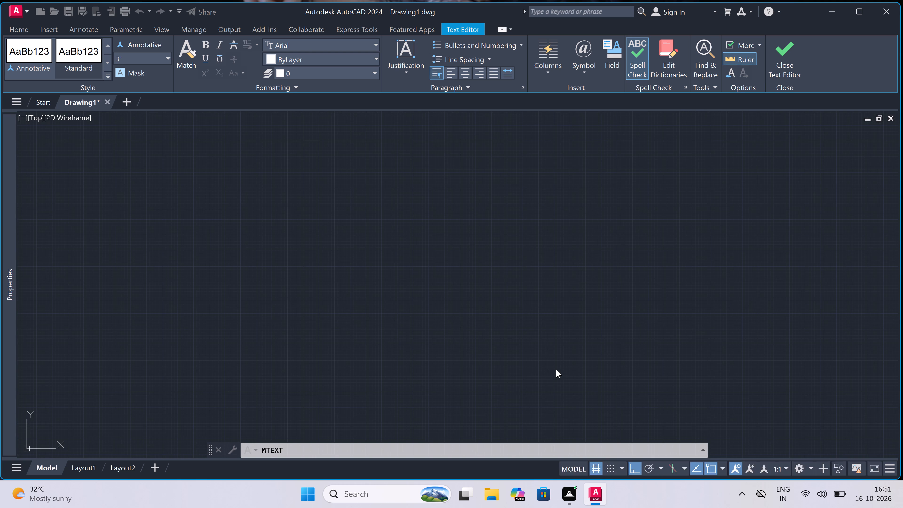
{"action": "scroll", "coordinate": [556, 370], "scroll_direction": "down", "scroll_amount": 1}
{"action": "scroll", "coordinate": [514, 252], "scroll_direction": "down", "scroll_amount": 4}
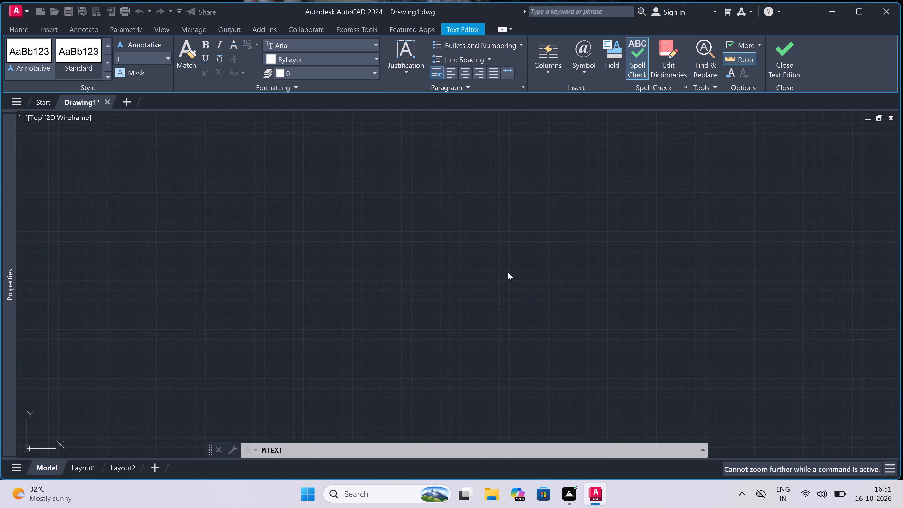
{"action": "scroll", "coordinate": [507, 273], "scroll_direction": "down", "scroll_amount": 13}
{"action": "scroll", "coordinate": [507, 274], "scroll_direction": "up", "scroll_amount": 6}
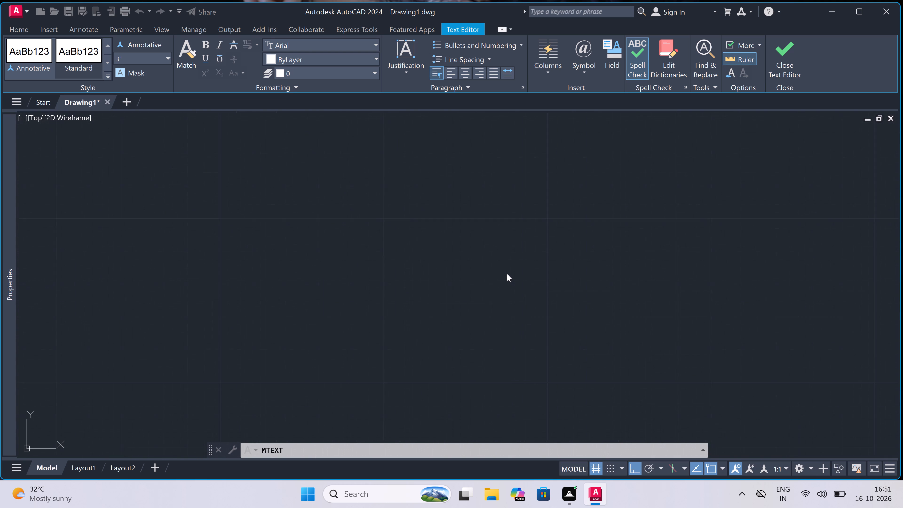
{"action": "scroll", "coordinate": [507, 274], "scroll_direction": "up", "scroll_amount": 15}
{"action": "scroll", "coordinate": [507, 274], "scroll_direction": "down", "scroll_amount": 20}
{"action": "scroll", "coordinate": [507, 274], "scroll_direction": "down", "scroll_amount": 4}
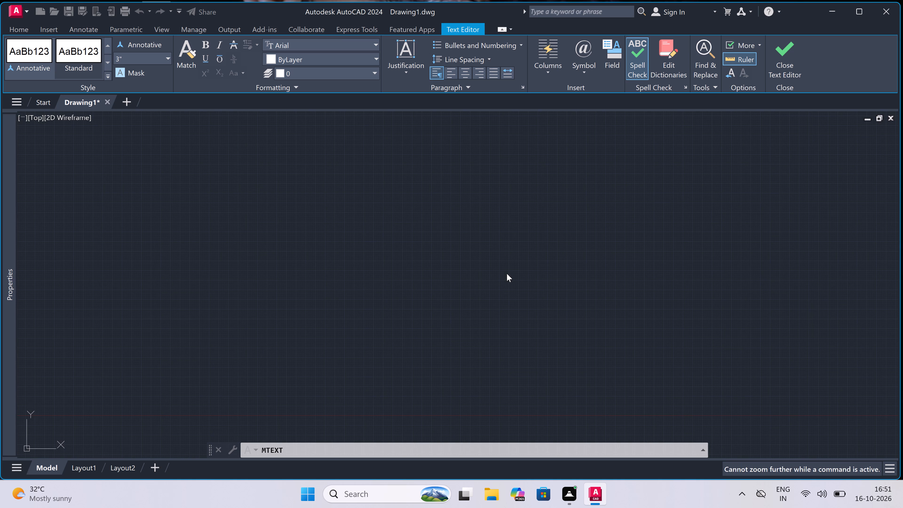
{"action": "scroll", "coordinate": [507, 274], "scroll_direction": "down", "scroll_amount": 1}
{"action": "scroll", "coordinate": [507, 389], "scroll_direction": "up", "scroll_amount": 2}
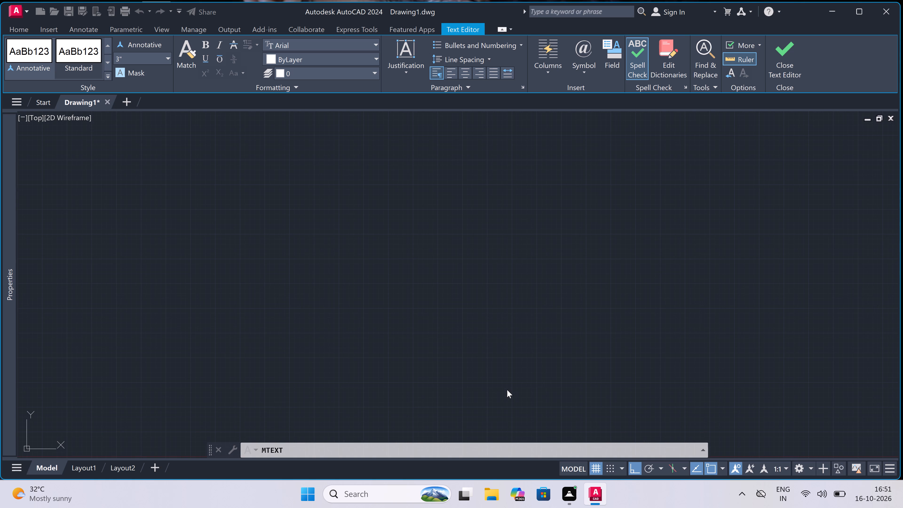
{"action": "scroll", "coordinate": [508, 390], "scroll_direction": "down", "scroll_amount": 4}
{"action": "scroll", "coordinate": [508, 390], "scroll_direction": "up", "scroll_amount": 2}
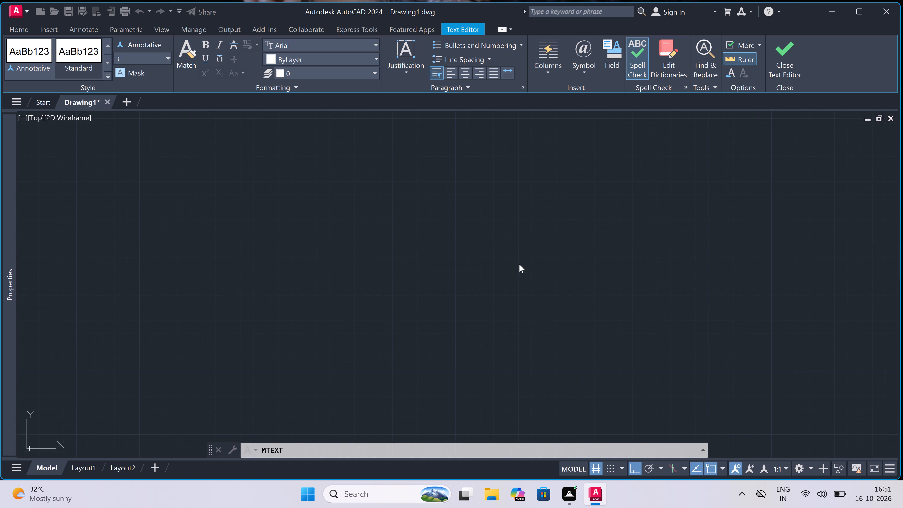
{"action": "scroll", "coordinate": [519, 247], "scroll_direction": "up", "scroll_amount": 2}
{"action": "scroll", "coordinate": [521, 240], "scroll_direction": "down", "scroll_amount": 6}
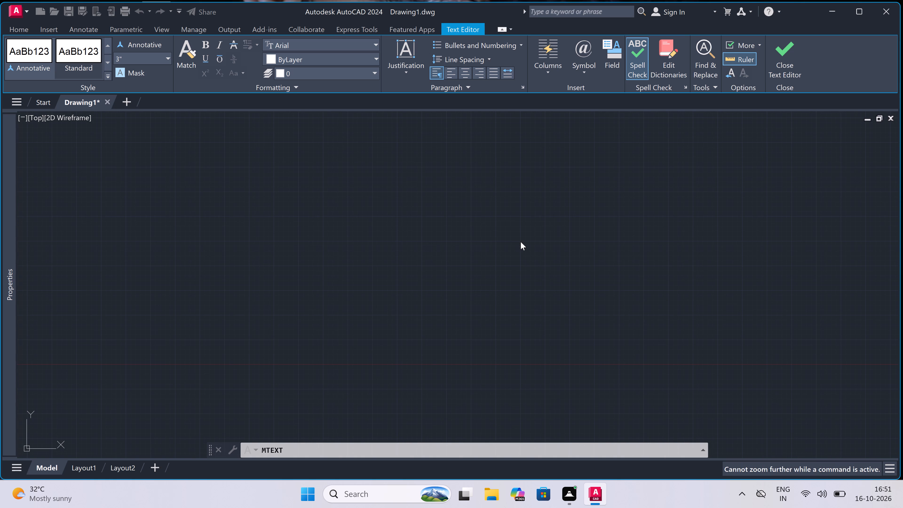
Close the text editor of the LIFT label.
{"action": "key", "text": "Escape"}
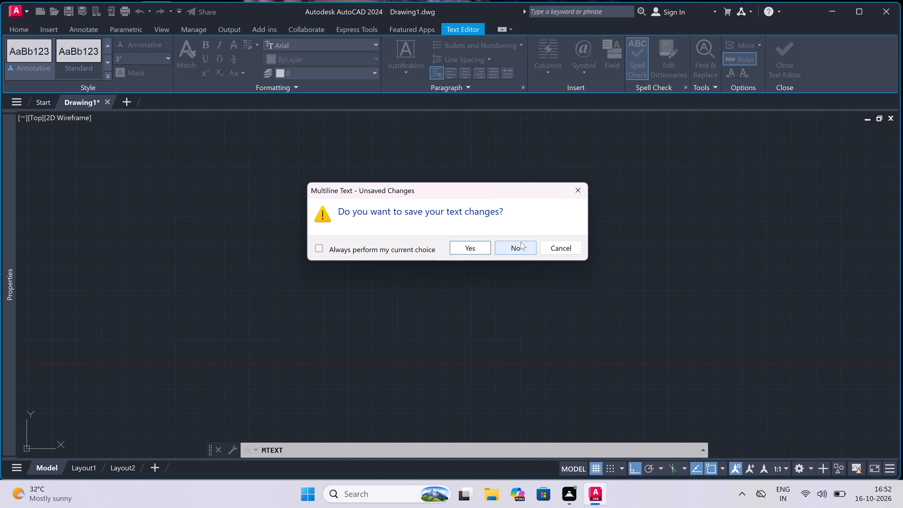
{"action": "double_click", "coordinate": [521, 241]}
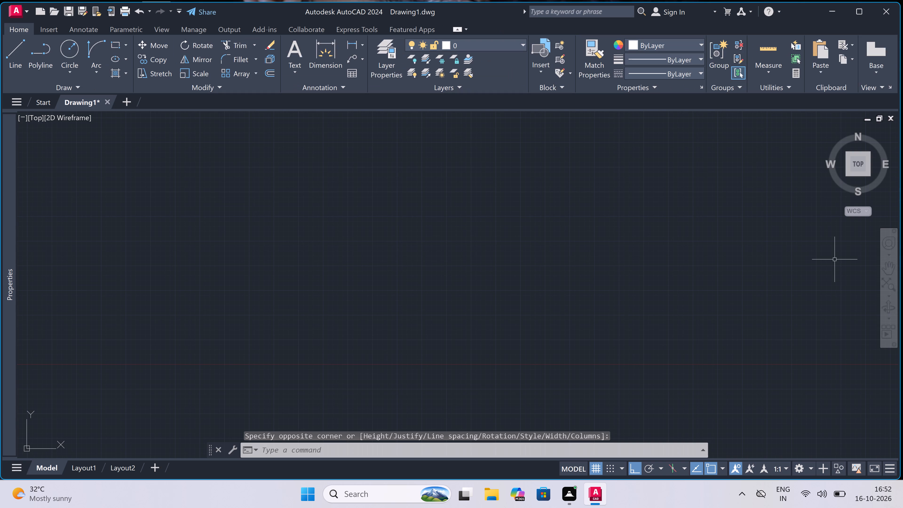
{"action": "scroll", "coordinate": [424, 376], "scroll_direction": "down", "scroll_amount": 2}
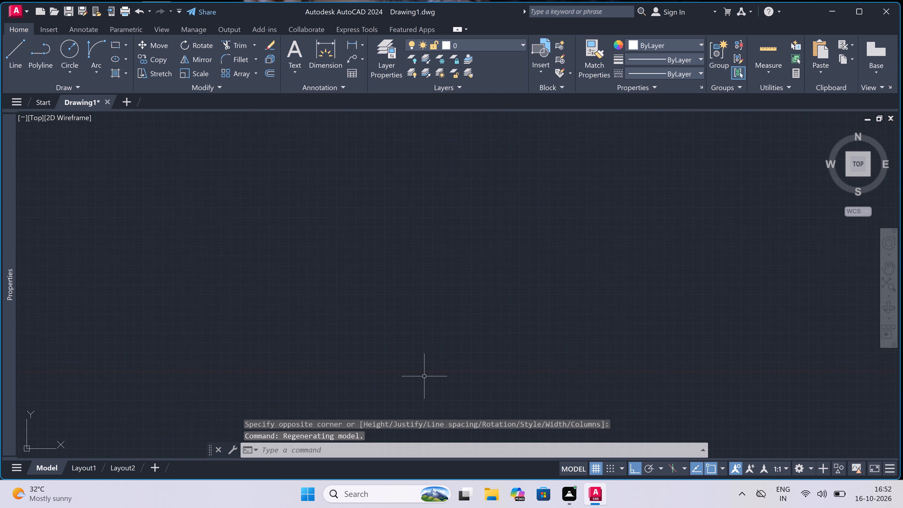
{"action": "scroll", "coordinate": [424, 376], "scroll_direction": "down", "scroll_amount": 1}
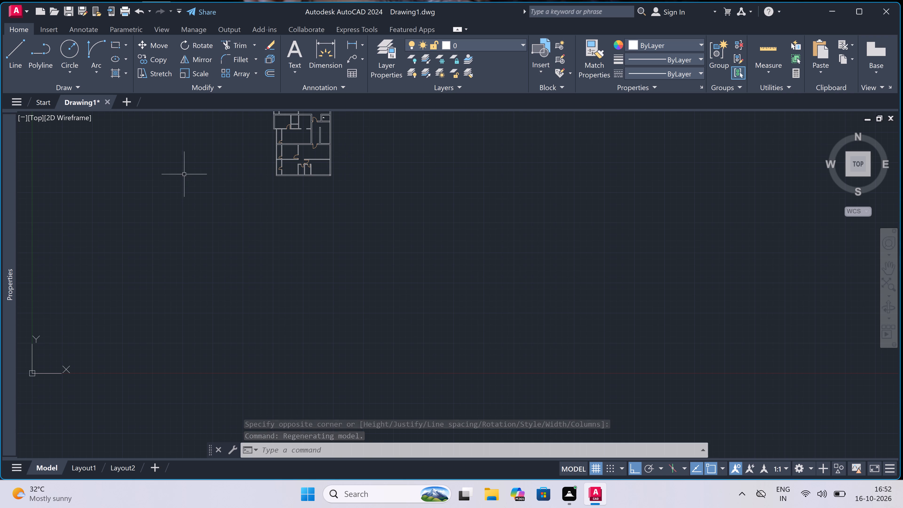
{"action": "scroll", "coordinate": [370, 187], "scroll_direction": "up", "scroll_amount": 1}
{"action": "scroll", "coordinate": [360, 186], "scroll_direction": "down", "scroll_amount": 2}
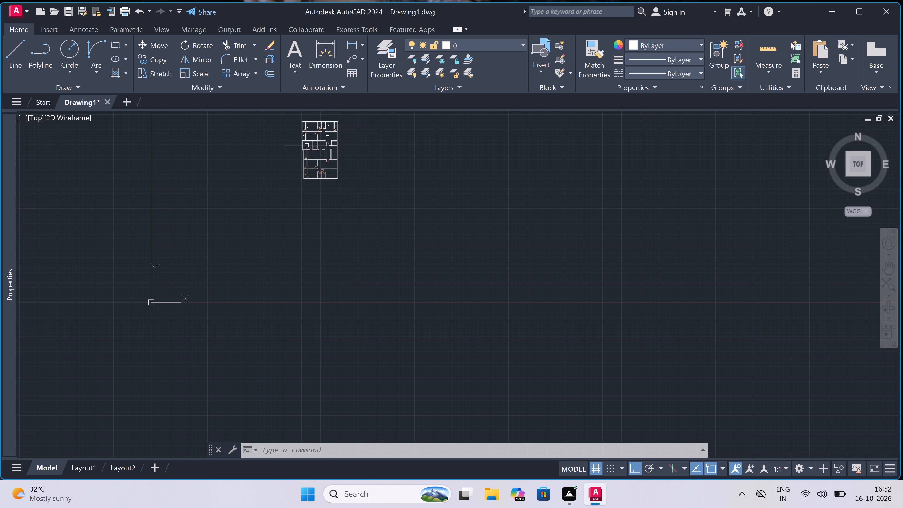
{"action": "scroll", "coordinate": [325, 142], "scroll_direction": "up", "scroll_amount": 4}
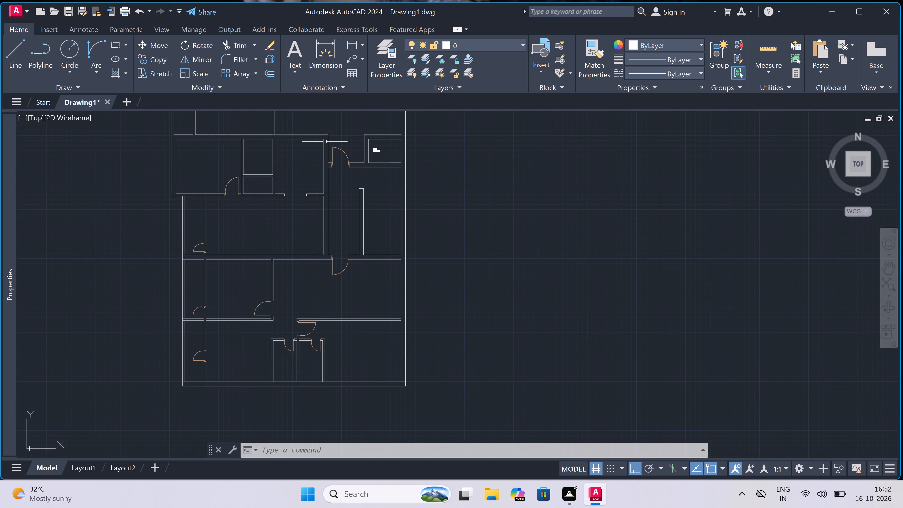
Add a multiline text label in the room directly south of VARENDAH reading BED ROOM with 11'0"x9'3" on the second line.
{"action": "scroll", "coordinate": [325, 143], "scroll_direction": "down", "scroll_amount": 3}
{"action": "scroll", "coordinate": [329, 127], "scroll_direction": "up", "scroll_amount": 2}
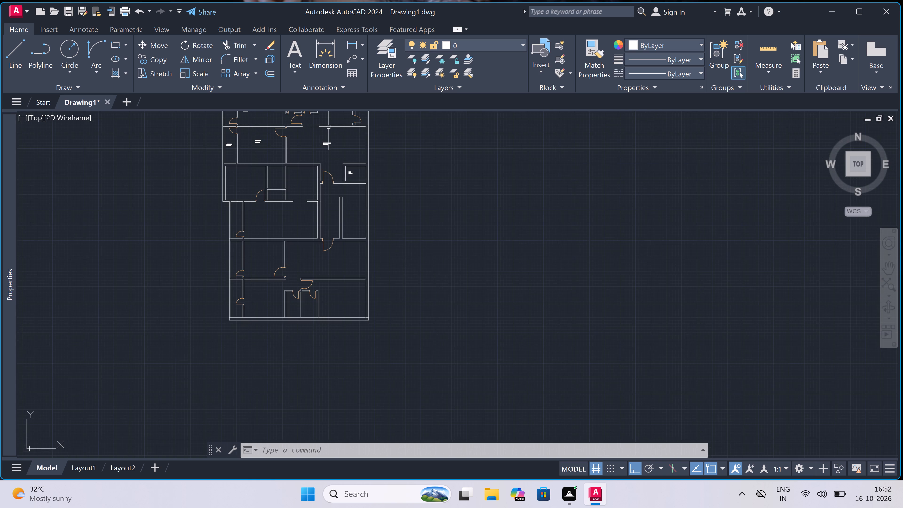
{"action": "scroll", "coordinate": [329, 127], "scroll_direction": "up", "scroll_amount": 2}
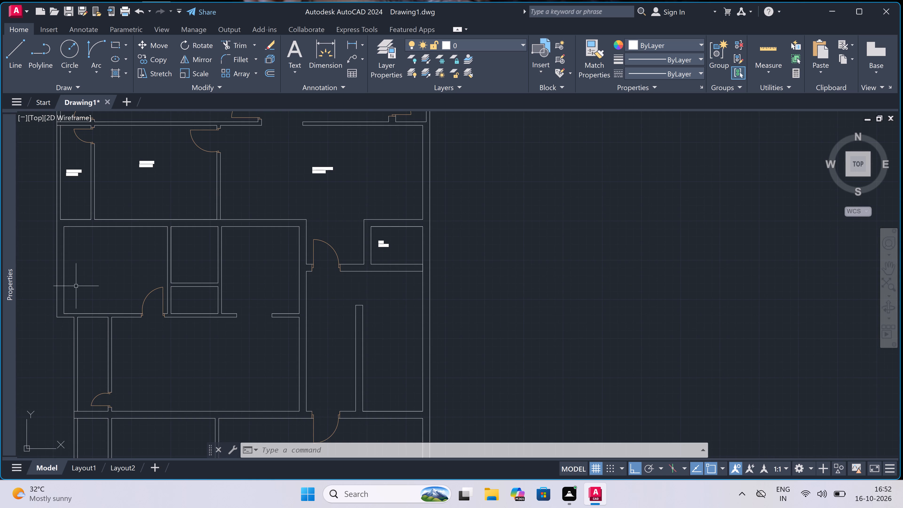
{"action": "scroll", "coordinate": [83, 275], "scroll_direction": "up", "scroll_amount": 1}
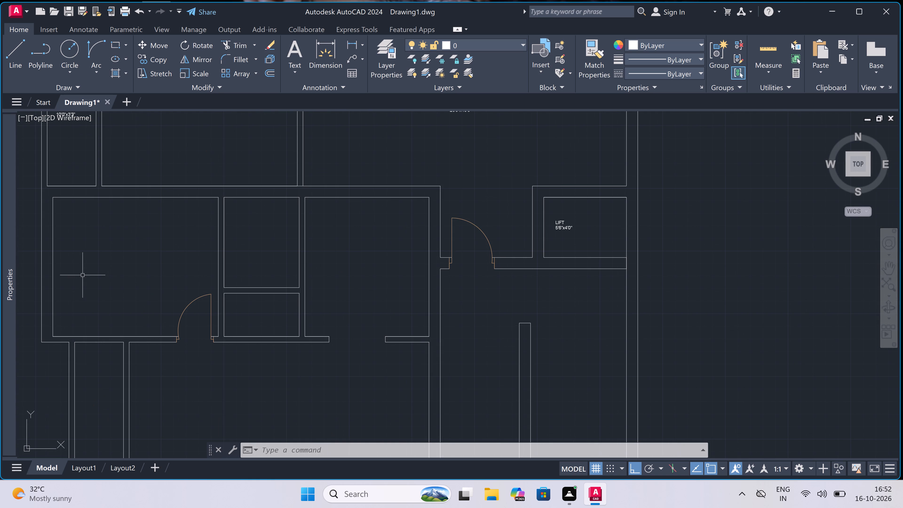
{"action": "scroll", "coordinate": [85, 273], "scroll_direction": "down", "scroll_amount": 2}
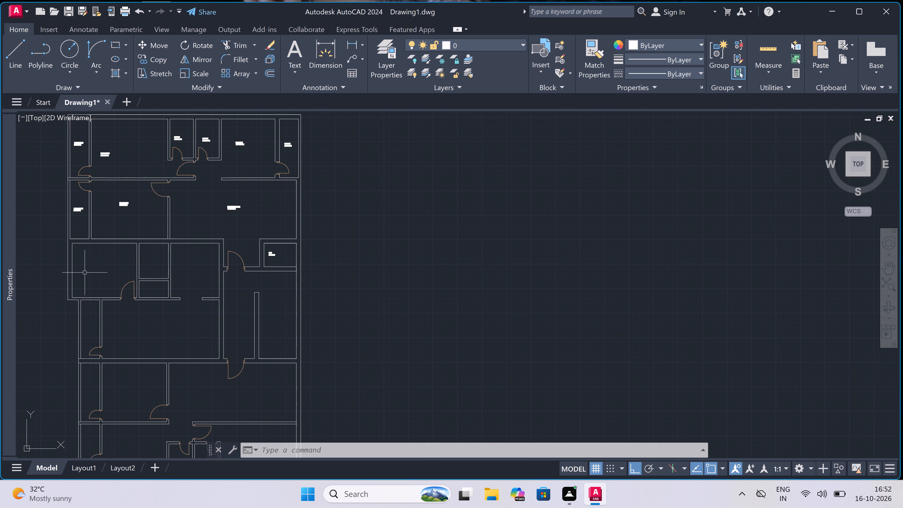
{"action": "scroll", "coordinate": [85, 273], "scroll_direction": "up", "scroll_amount": 2}
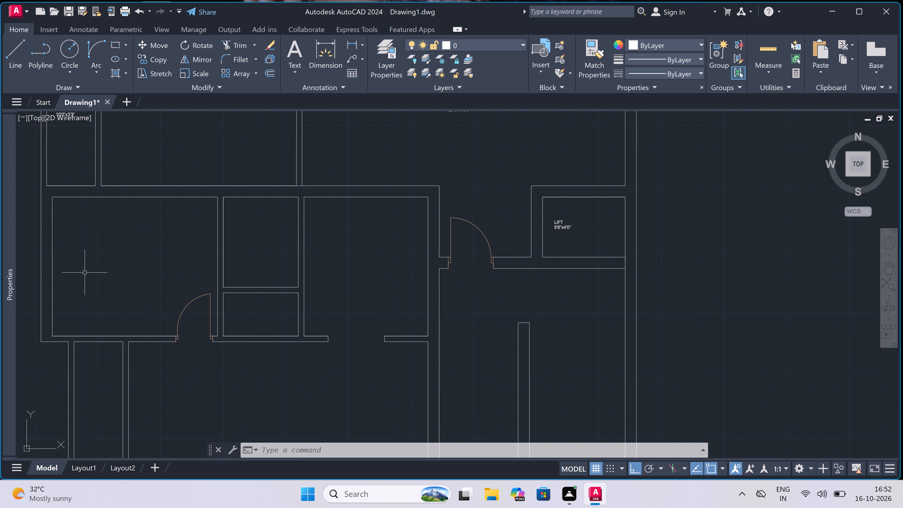
{"action": "scroll", "coordinate": [85, 273], "scroll_direction": "down", "scroll_amount": 1}
{"action": "scroll", "coordinate": [114, 179], "scroll_direction": "up", "scroll_amount": 1}
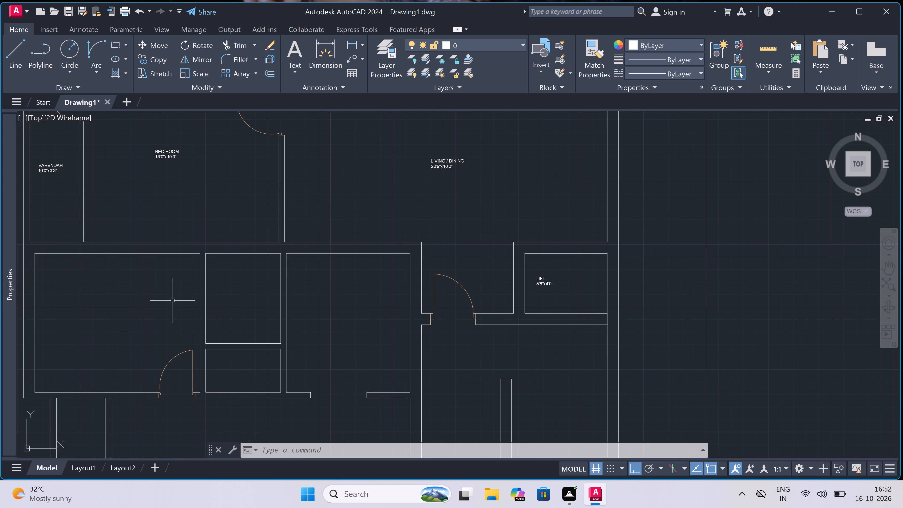
{"action": "left_click", "coordinate": [73, 306]}
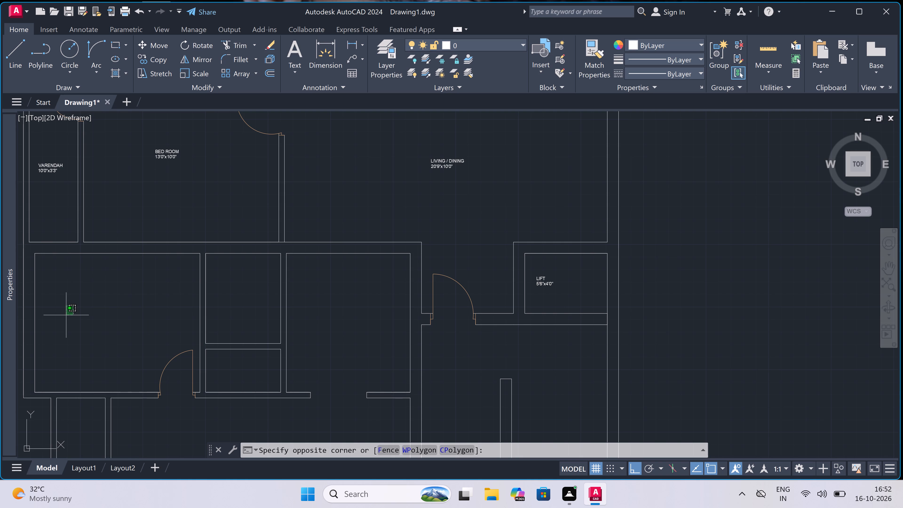
{"action": "key", "text": "Escape"}
{"action": "type", "text": "mt"}
{"action": "key", "text": "space"}
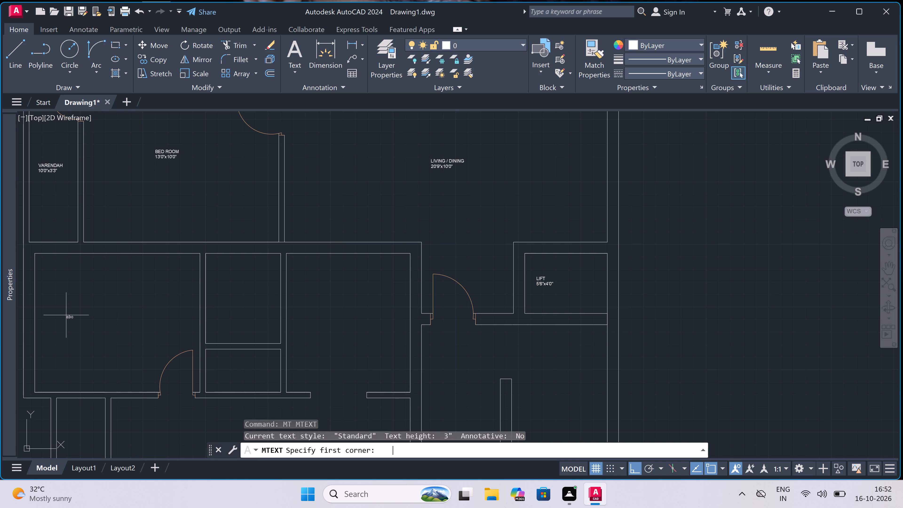
{"action": "left_click", "coordinate": [66, 314]}
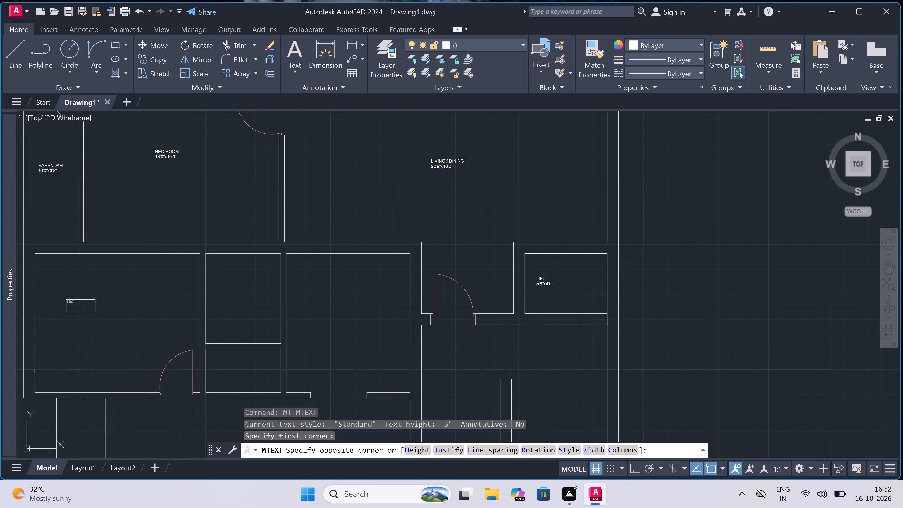
{"action": "left_click", "coordinate": [233, 327]}
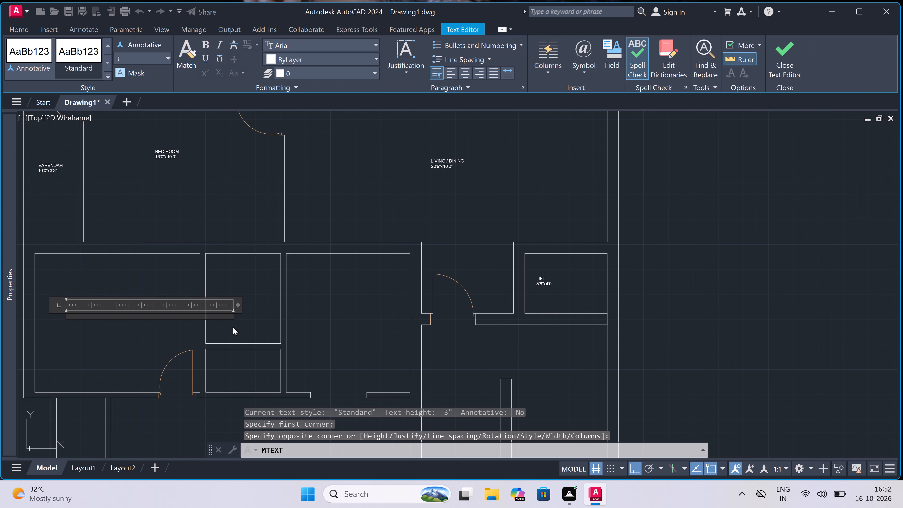
{"action": "type", "text": "BED"}
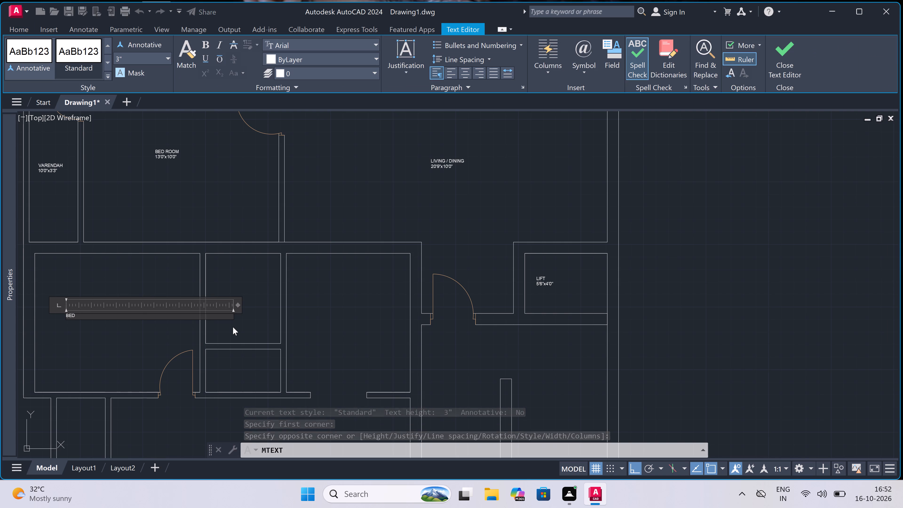
{"action": "key", "text": "space"}
{"action": "type", "text": "ROOM"}
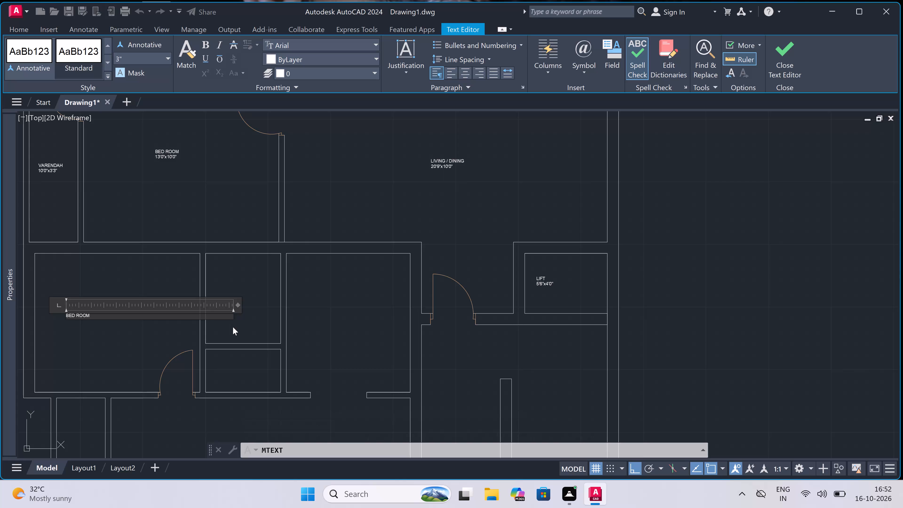
{"action": "key", "text": "Return"}
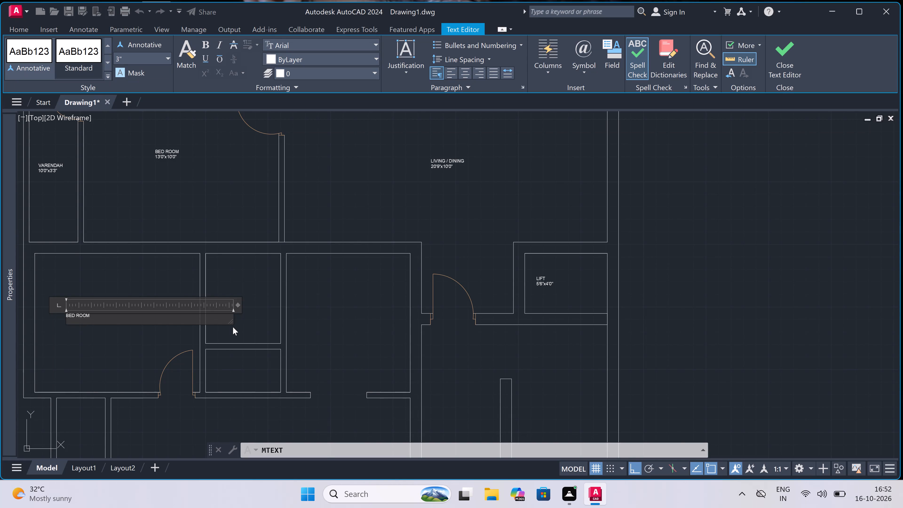
{"action": "type", "text": "11"}
{"action": "key", "text": "apostrophe"}
{"action": "key", "text": "0"}
{"action": "type", "text": "\""}
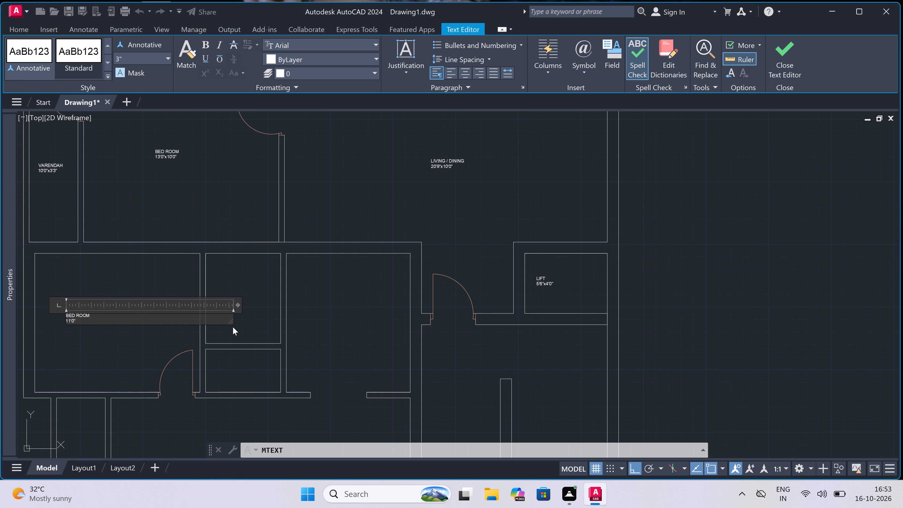
{"action": "key", "text": "space"}
{"action": "key", "text": "BackSpace"}
{"action": "key", "text": "x"}
{"action": "type", "text": "9'"}
{"action": "key", "text": "3"}
{"action": "key", "text": "shift+quotedbl"}
{"action": "left_click_drag", "start_coordinate": [136, 342], "coordinate": [229, 241]}
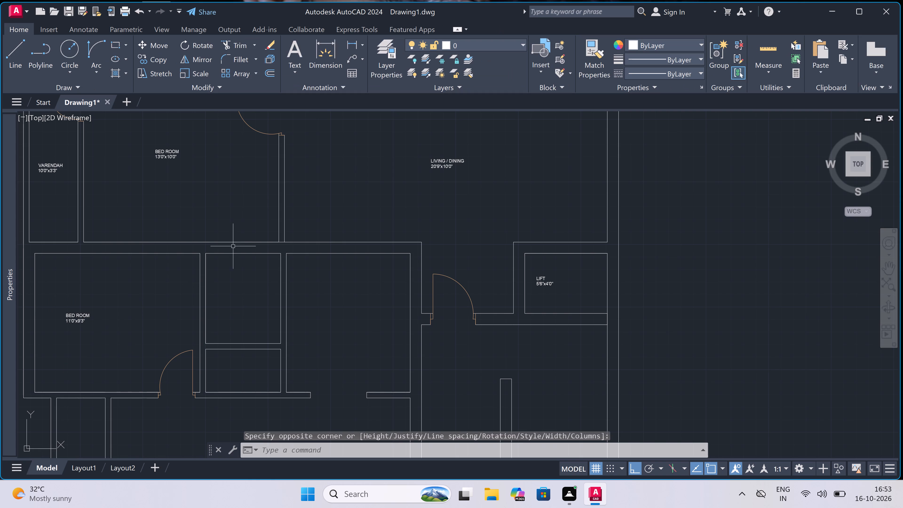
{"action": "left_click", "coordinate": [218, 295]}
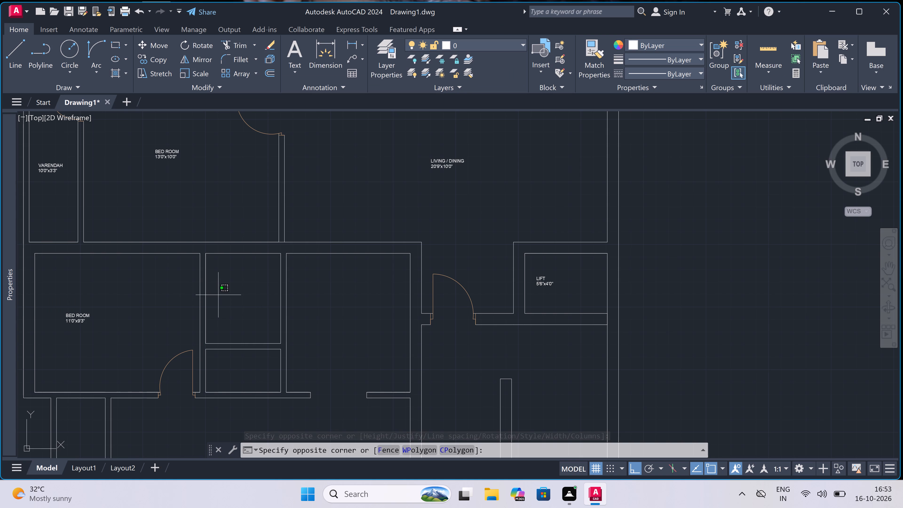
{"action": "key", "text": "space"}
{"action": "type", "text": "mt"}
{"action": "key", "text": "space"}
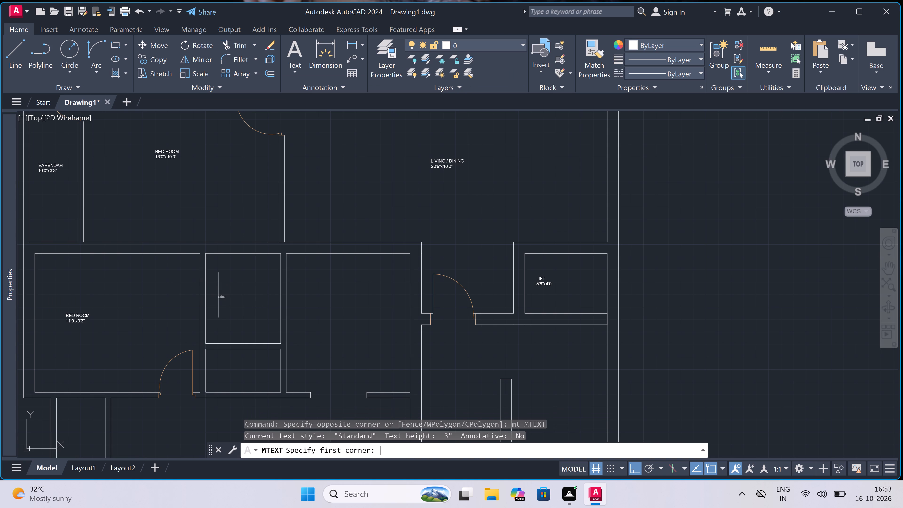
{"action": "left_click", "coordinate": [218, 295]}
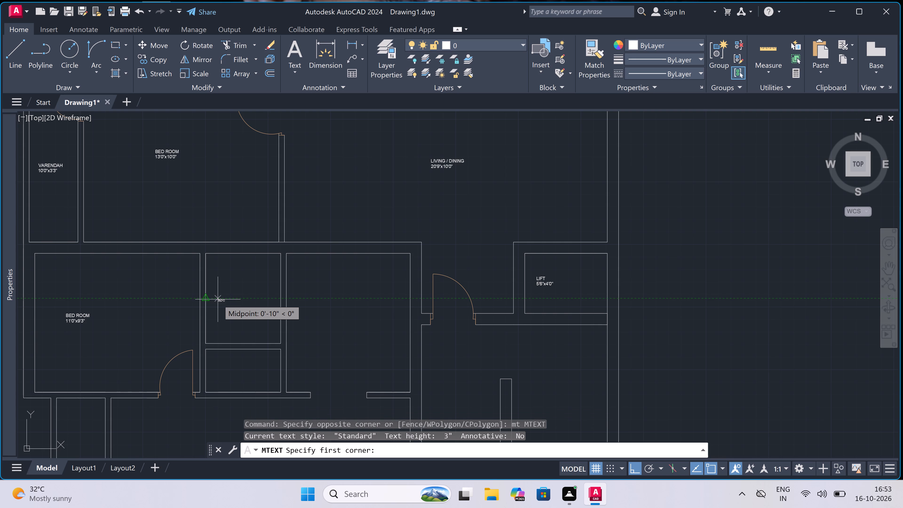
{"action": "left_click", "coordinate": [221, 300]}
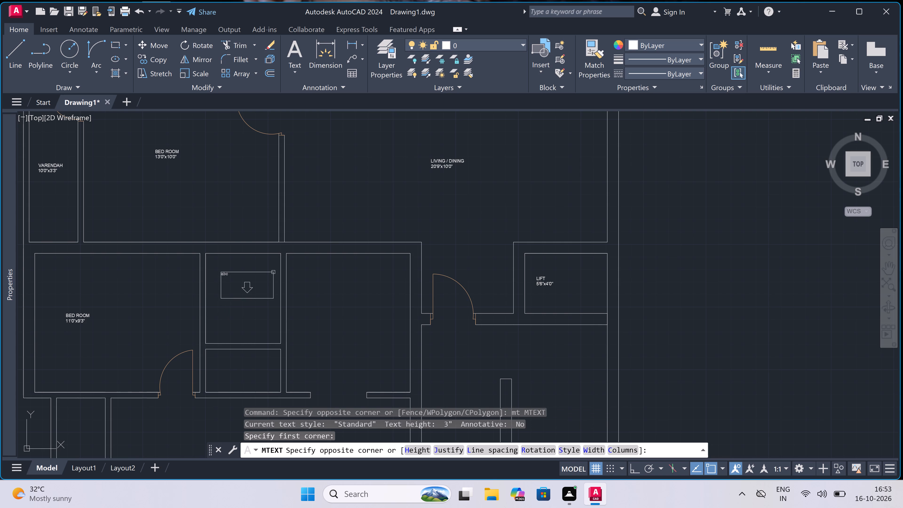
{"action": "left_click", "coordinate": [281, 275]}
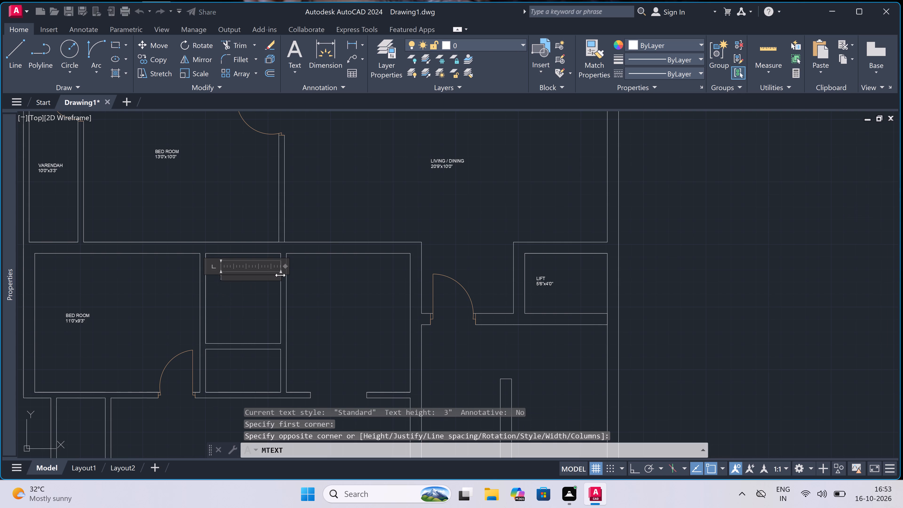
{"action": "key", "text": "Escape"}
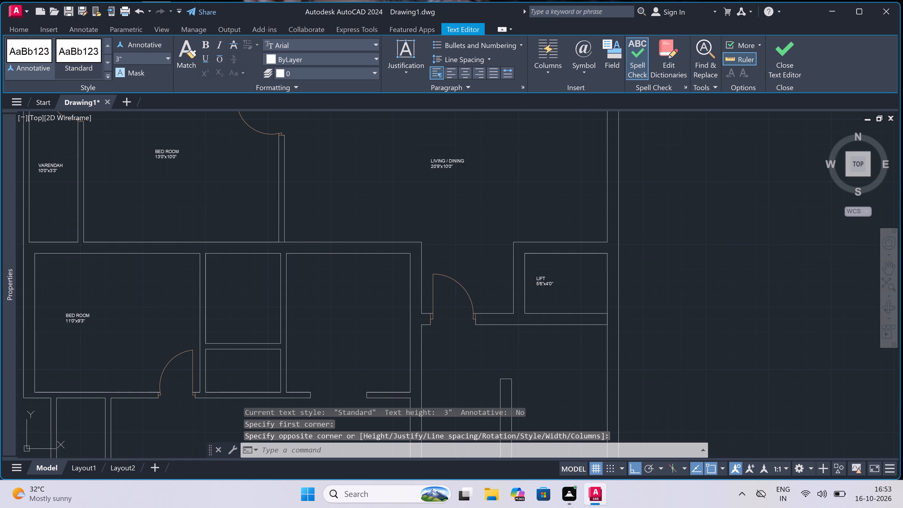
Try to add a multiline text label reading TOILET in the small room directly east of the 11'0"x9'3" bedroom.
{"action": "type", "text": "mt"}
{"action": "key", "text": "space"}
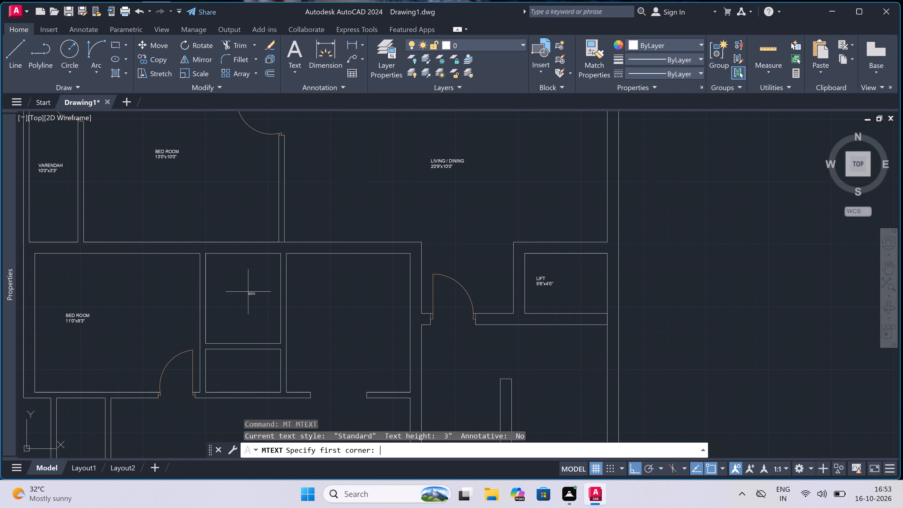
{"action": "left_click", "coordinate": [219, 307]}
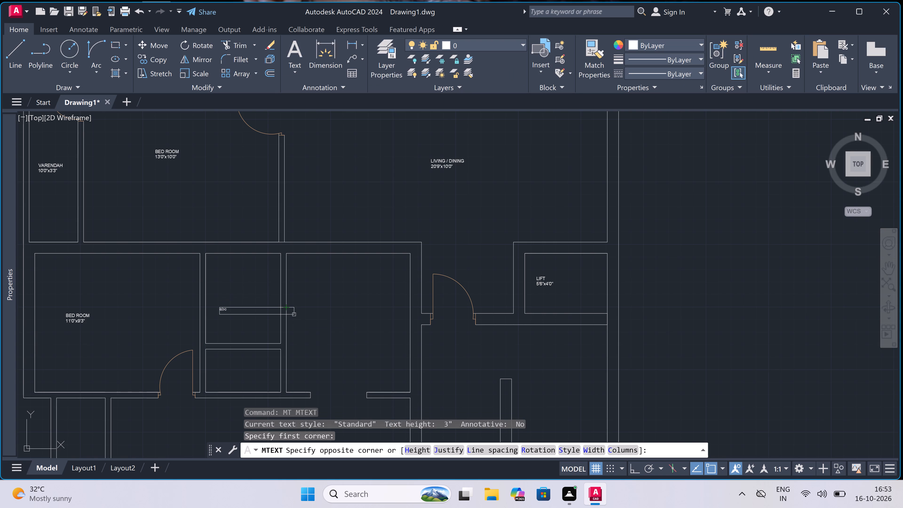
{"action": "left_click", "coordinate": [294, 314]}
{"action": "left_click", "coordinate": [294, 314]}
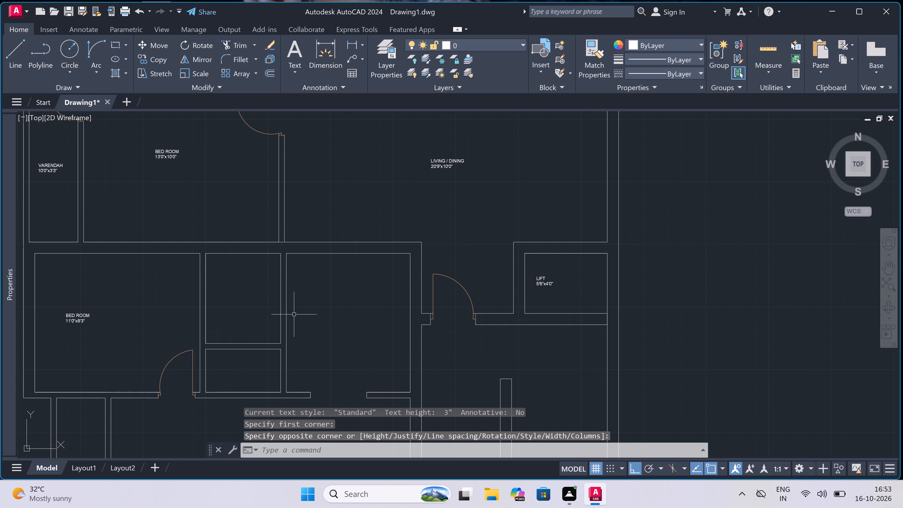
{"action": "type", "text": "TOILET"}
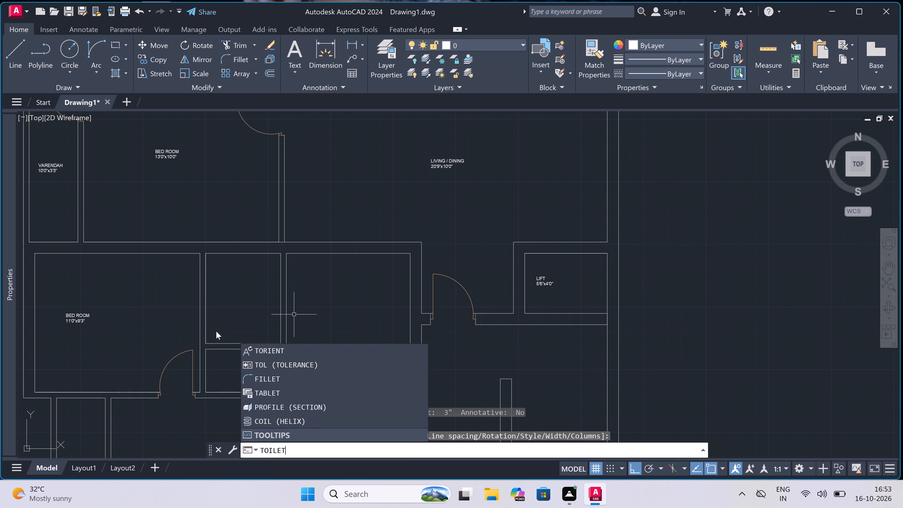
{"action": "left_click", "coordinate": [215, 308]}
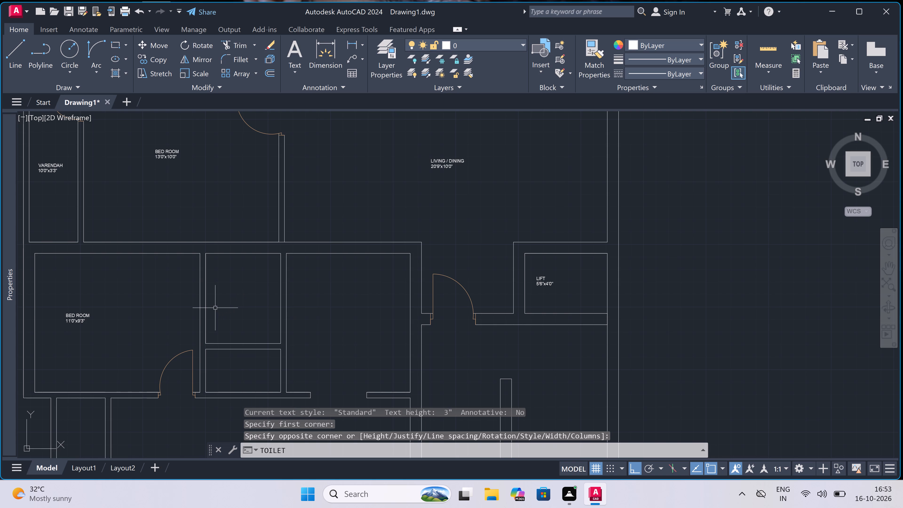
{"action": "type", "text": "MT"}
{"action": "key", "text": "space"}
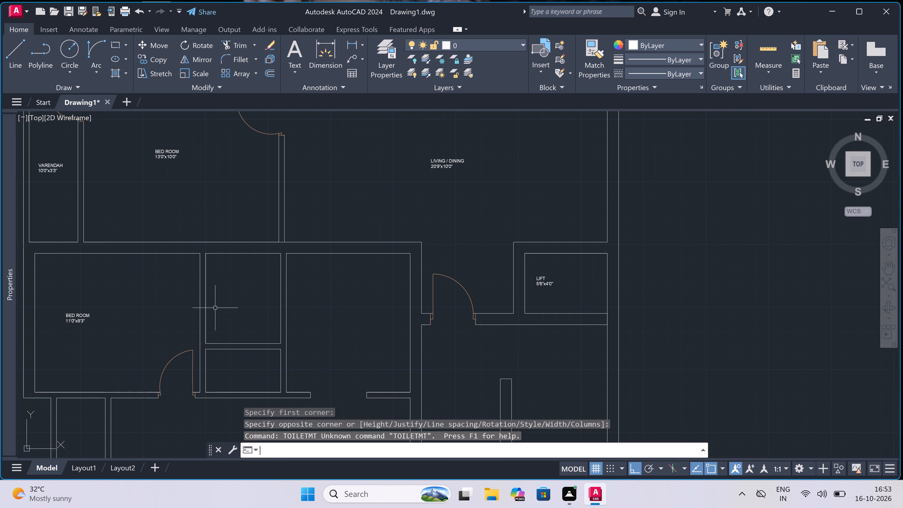
Add a multiline text label in the small room directly east of the 11'0"x9'3" bedroom reading TOILET with 5'0"x6'0" on the second line.
{"action": "type", "text": "MT"}
{"action": "key", "text": "space"}
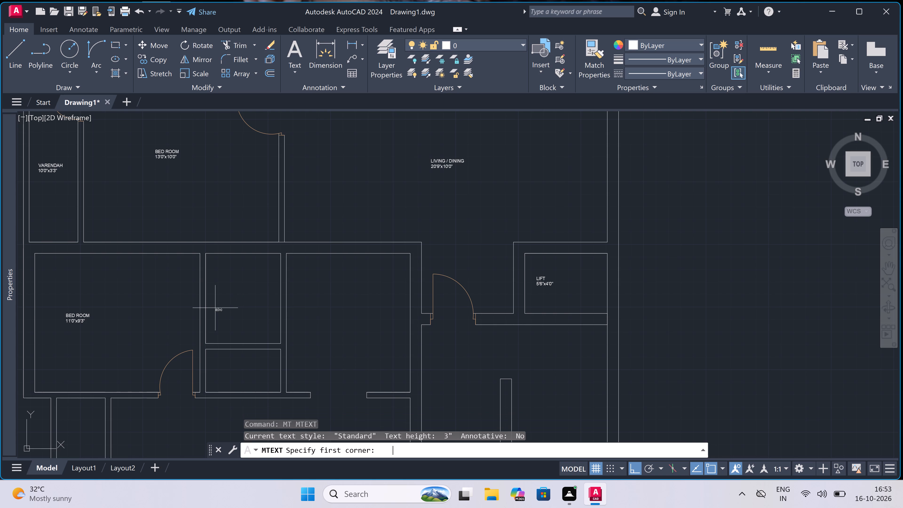
{"action": "left_click", "coordinate": [215, 308]}
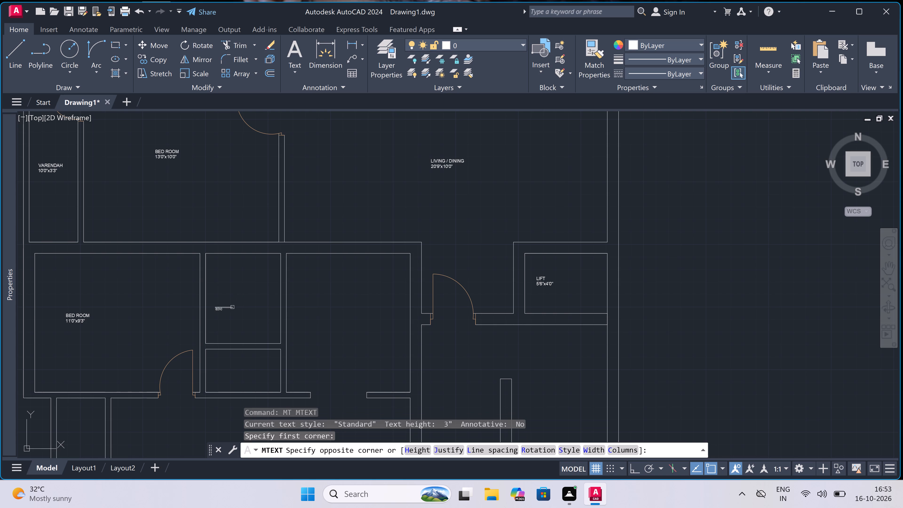
{"action": "left_click", "coordinate": [286, 318]}
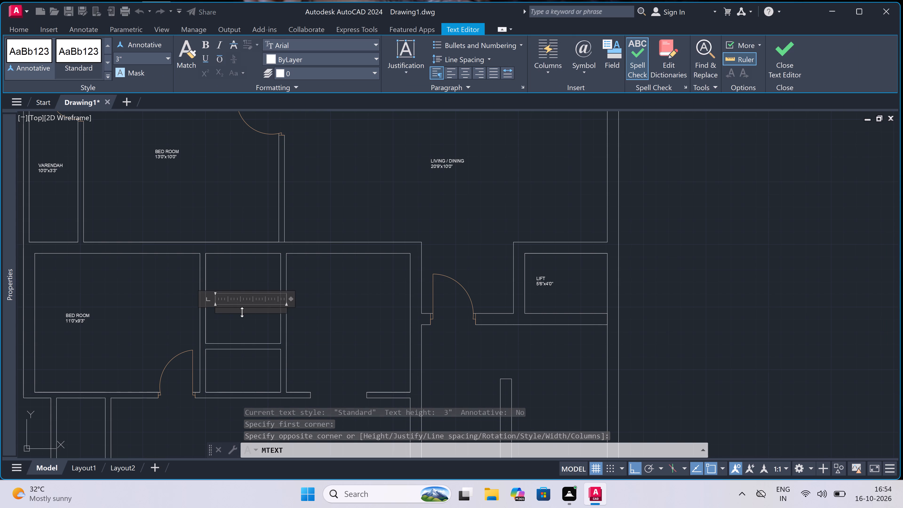
{"action": "type", "text": "TOILET"}
{"action": "key", "text": "BackSpace"}
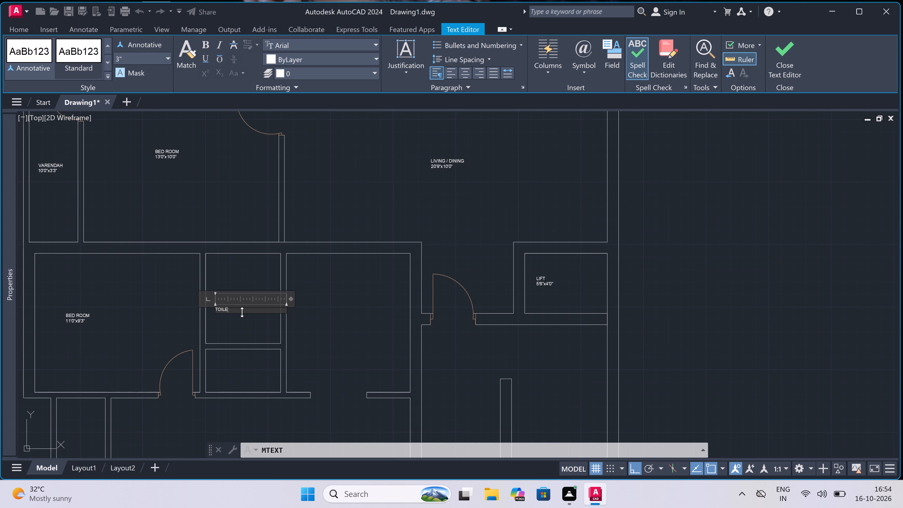
{"action": "key", "text": "t"}
{"action": "key", "text": "Return"}
{"action": "key", "text": "5"}
{"action": "key", "text": "apostrophe"}
{"action": "type", "text": "0\""}
{"action": "key", "text": "x"}
{"action": "type", "text": "6'0\""}
{"action": "left_click", "coordinate": [221, 364]}
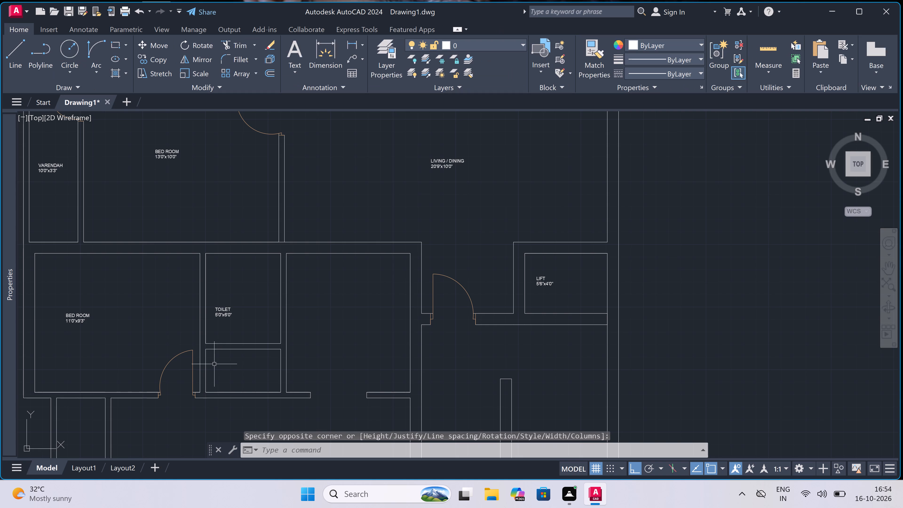
Start a multiline text label in the small room directly south of TOILET, with OTS on the first line indented by seven spaces.
{"action": "left_click", "coordinate": [222, 372]}
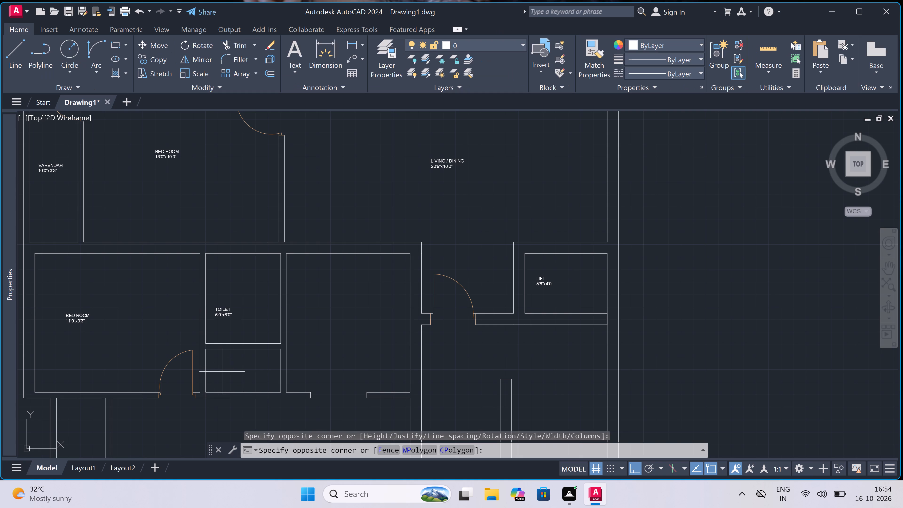
{"action": "type", "text": "mt"}
{"action": "key", "text": "space"}
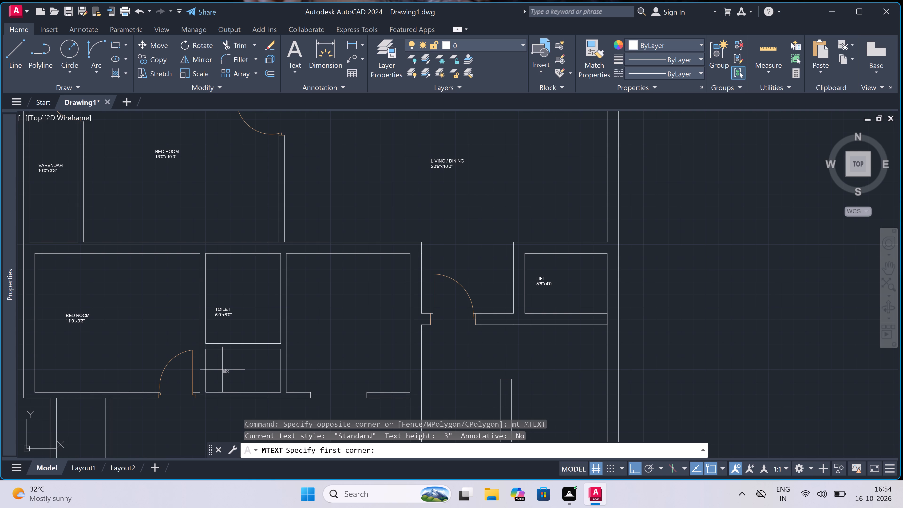
{"action": "left_click_drag", "start_coordinate": [226, 369], "coordinate": [276, 381]}
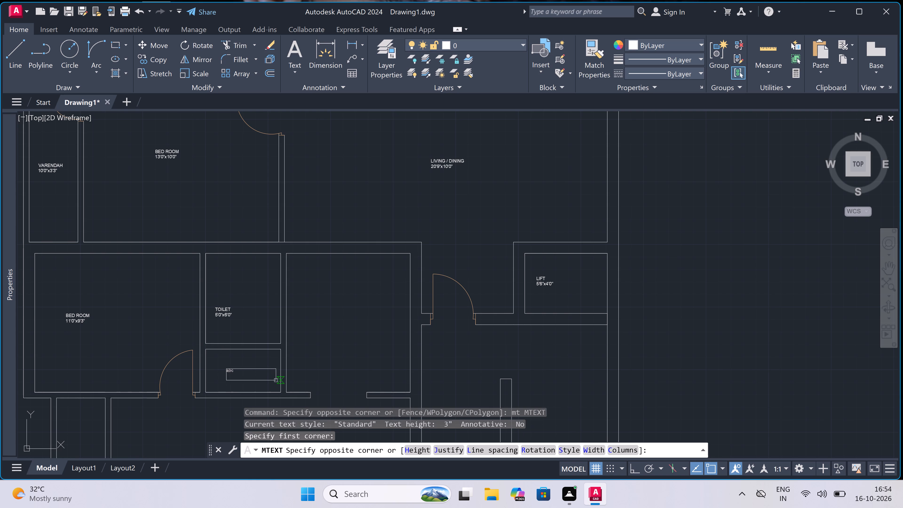
{"action": "left_click_drag", "start_coordinate": [276, 381], "coordinate": [275, 376]}
{"action": "left_click", "coordinate": [275, 376]}
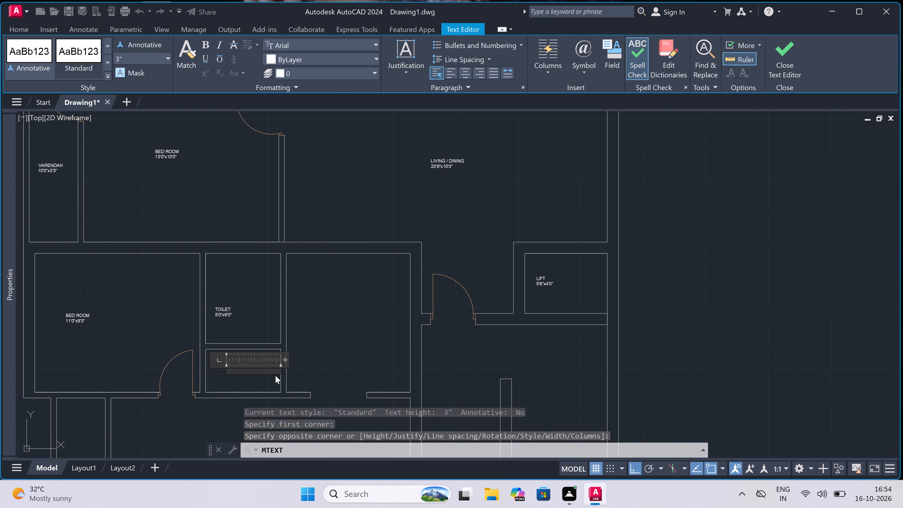
{"action": "type", "text": "OTS"}
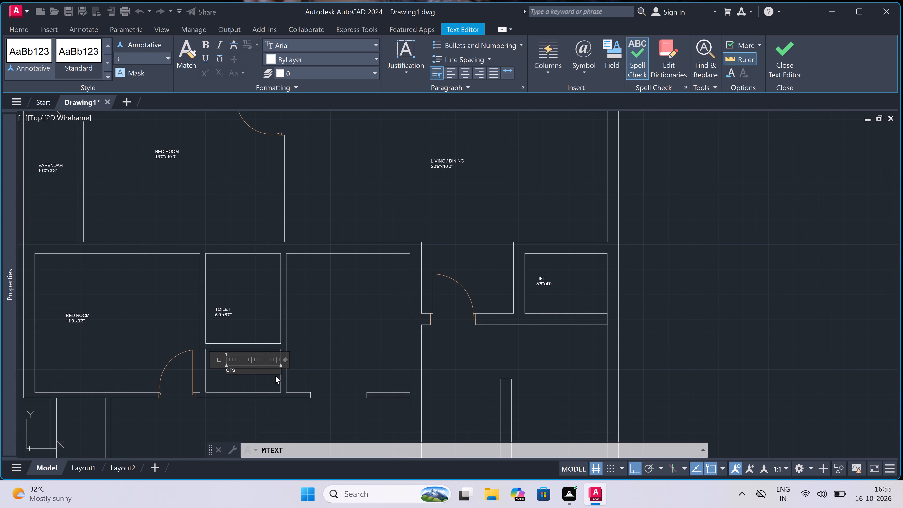
{"action": "key", "text": "Return"}
{"action": "key", "text": "BackSpace"}
{"action": "key", "text": "BackSpace"}
{"action": "key", "text": "BackSpace"}
{"action": "key", "text": "BackSpace"}
{"action": "key", "text": "space"}
{"action": "key", "text": "space"}
{"action": "key", "text": "space"}
{"action": "key", "text": "space"}
{"action": "key", "text": "space"}
{"action": "key", "text": "space"}
{"action": "key", "text": "space"}
{"action": "type", "text": "OTS"}
Add 5'0"x2'10.5" as the second line of the OTS label and finish the label.
{"action": "key", "text": "Return"}
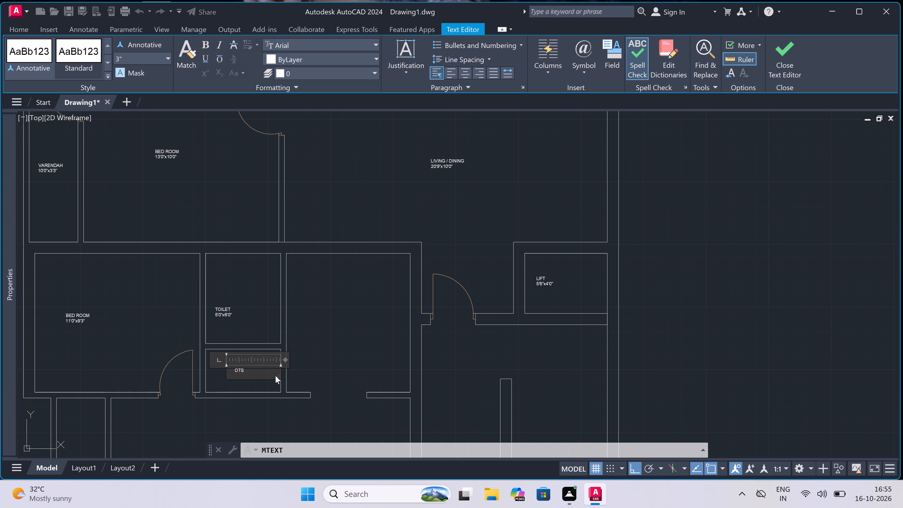
{"action": "key", "text": "5"}
{"action": "key", "text": "apostrophe"}
{"action": "key", "text": "0"}
{"action": "key", "text": "shift+quotedbl"}
{"action": "key", "text": "x"}
{"action": "key", "text": "2"}
{"action": "key", "text": "apostrophe"}
{"action": "key", "text": "1"}
{"action": "type", "text": "0."}
{"action": "key", "text": "5"}
{"action": "key", "text": "shift+quotedbl"}
{"action": "left_click", "coordinate": [333, 316]}
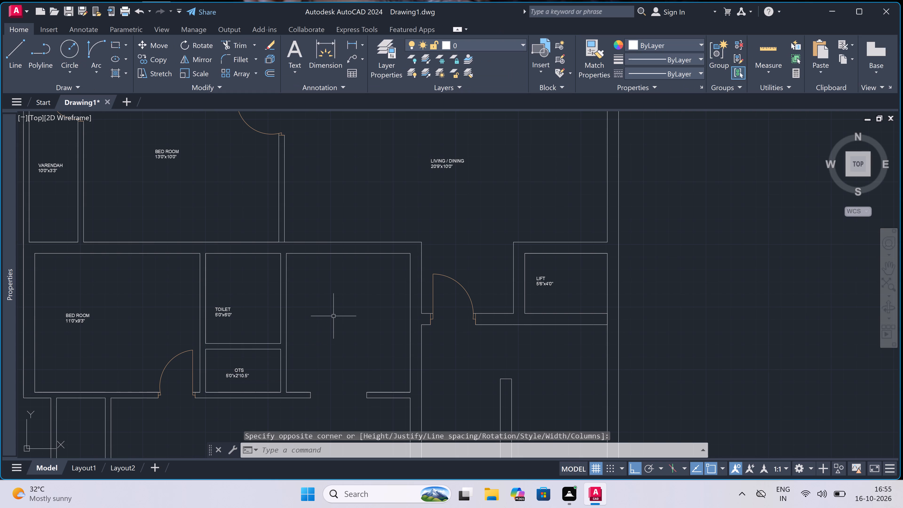
Add a multiline text label in the room east of TOILET reading KITCHEN with 8'3"x 9'3" on the second line.
{"action": "type", "text": "mt"}
{"action": "key", "text": "space"}
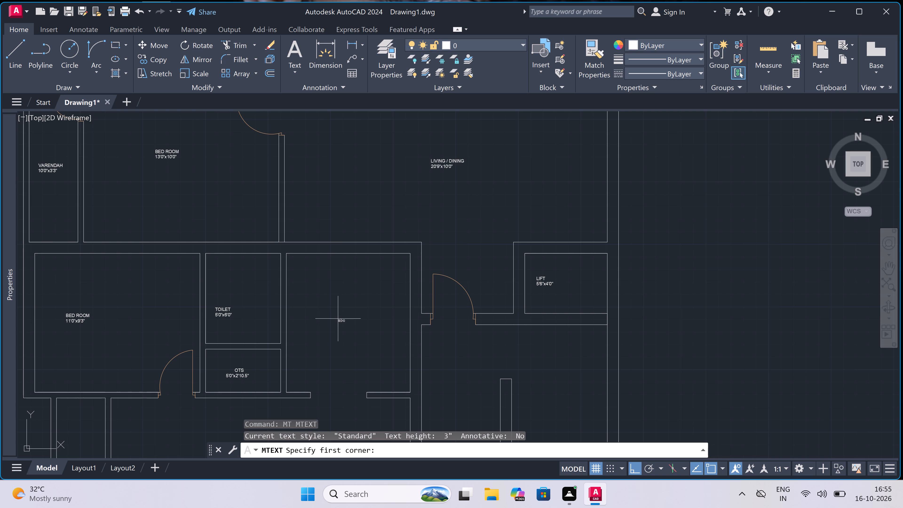
{"action": "left_click", "coordinate": [338, 319]}
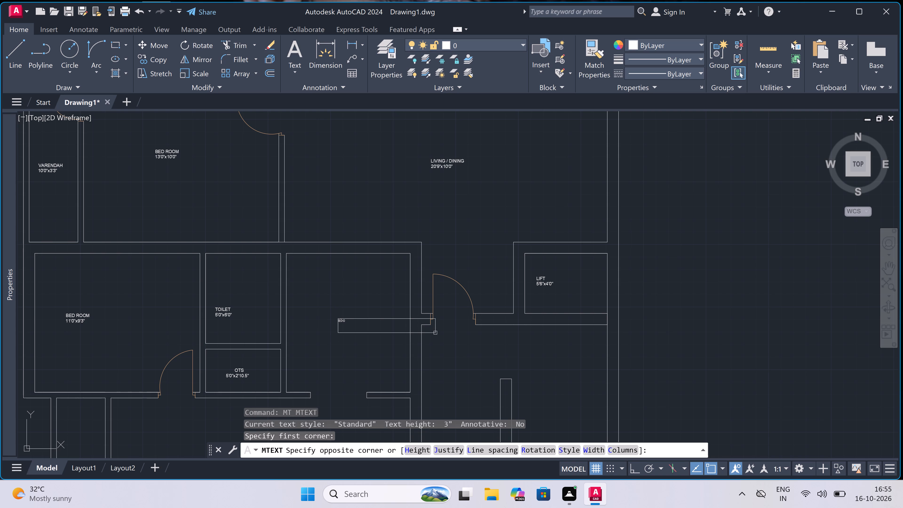
{"action": "left_click", "coordinate": [435, 333]}
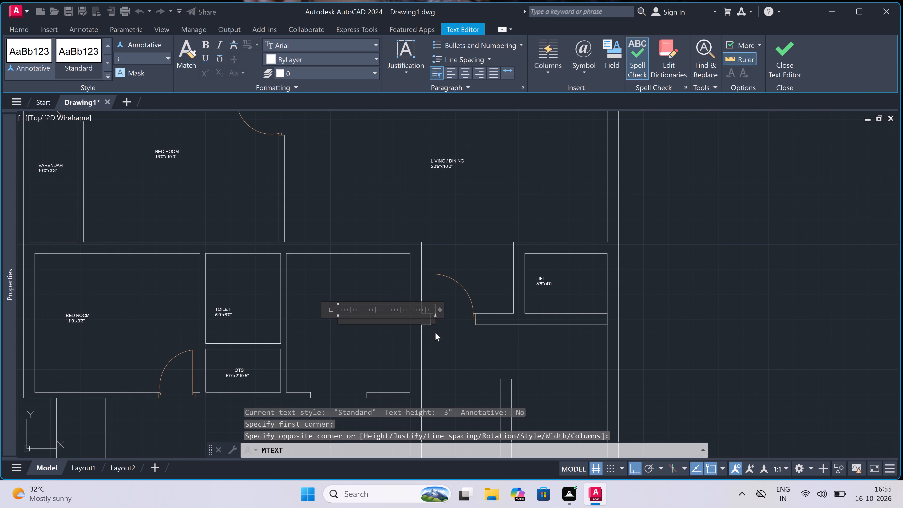
{"action": "type", "text": "KITCHEN"}
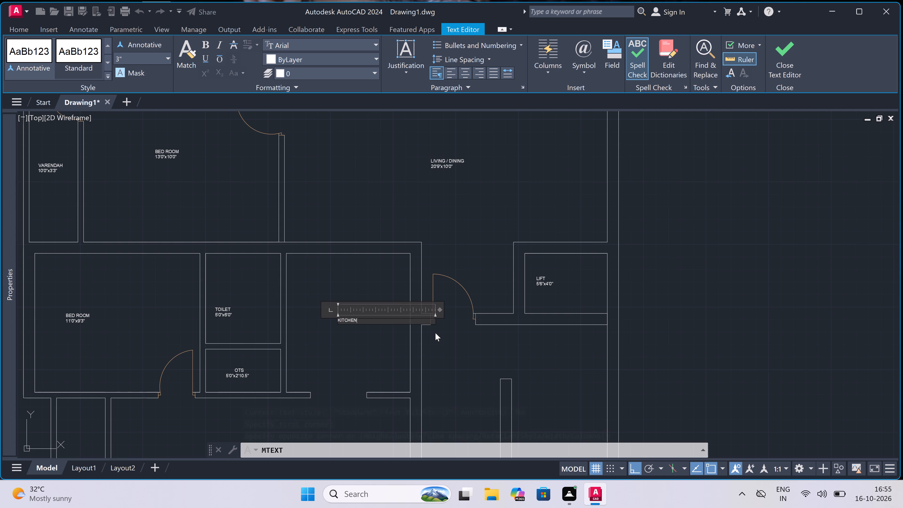
{"action": "key", "text": "Return"}
{"action": "type", "text": "8'"}
{"action": "key", "text": "3"}
{"action": "key", "text": "shift+quotedbl"}
{"action": "key", "text": "x"}
{"action": "key", "text": "space"}
{"action": "type", "text": "9"}
{"action": "key", "text": "apostrophe"}
{"action": "key", "text": "3"}
{"action": "key", "text": "shift+quotedbl"}
{"action": "left_click", "coordinate": [438, 355]}
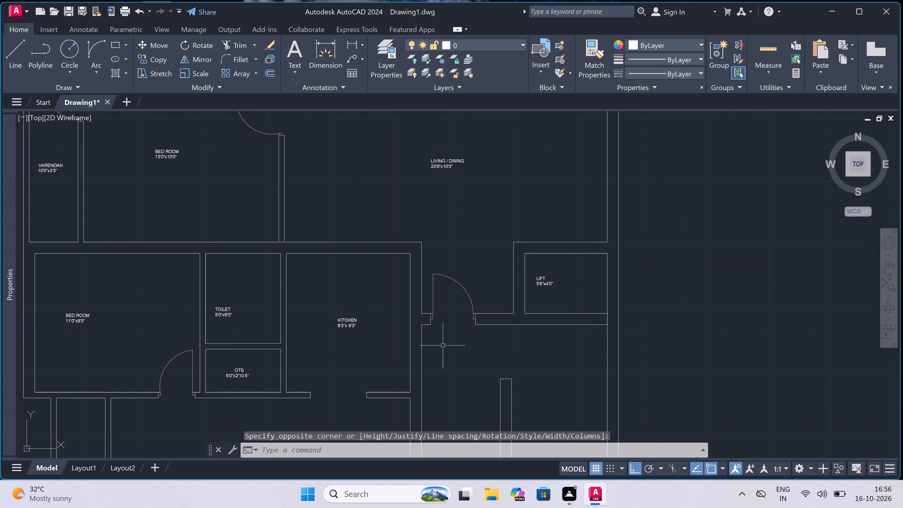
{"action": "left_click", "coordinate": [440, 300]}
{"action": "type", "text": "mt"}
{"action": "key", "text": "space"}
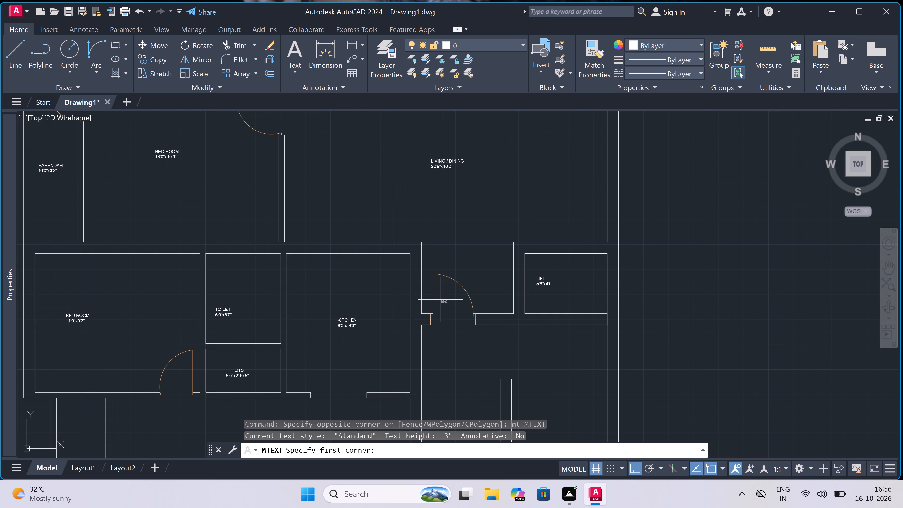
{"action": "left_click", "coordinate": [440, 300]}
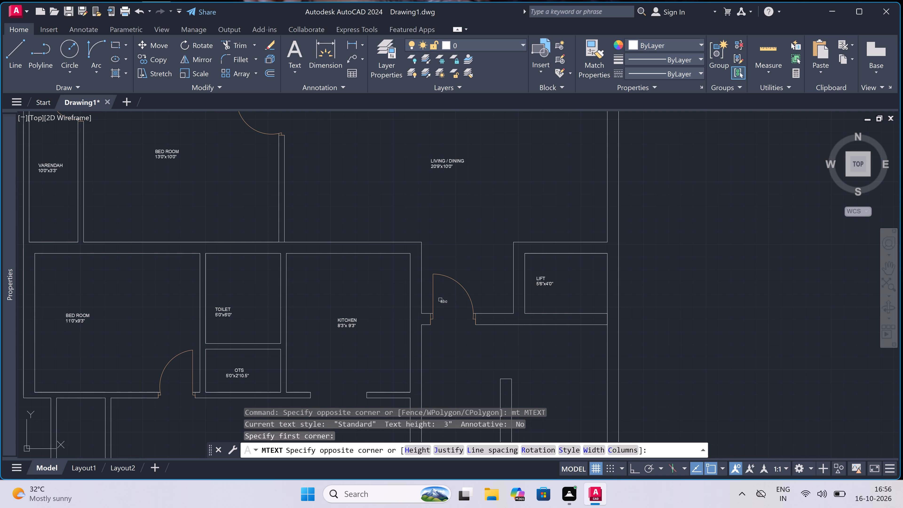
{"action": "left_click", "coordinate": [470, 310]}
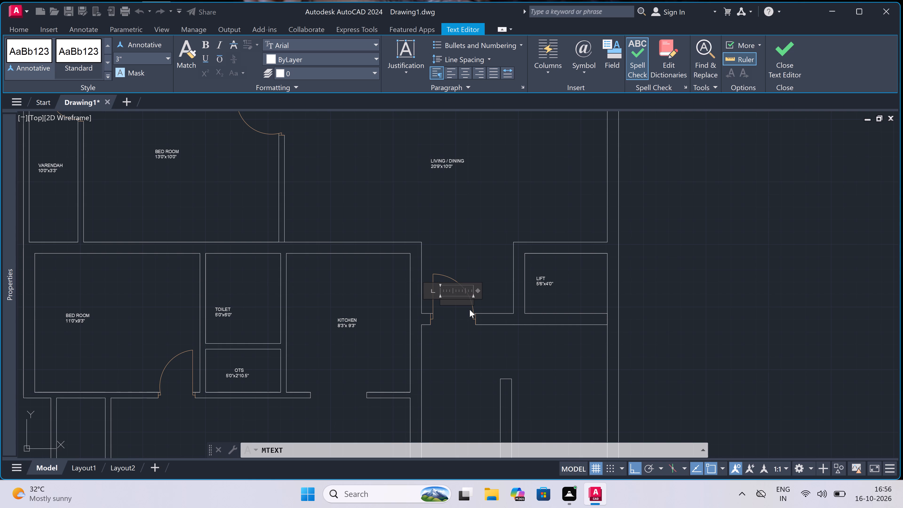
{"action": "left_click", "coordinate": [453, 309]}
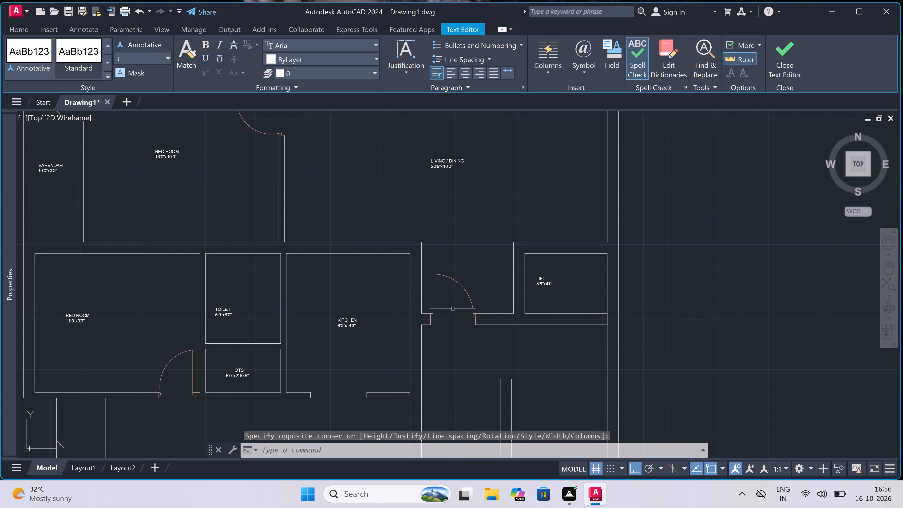
Add a multiline text label reading MD inside the swing of the door between the kitchen and the lift.
{"action": "type", "text": "mt"}
{"action": "key", "text": "space"}
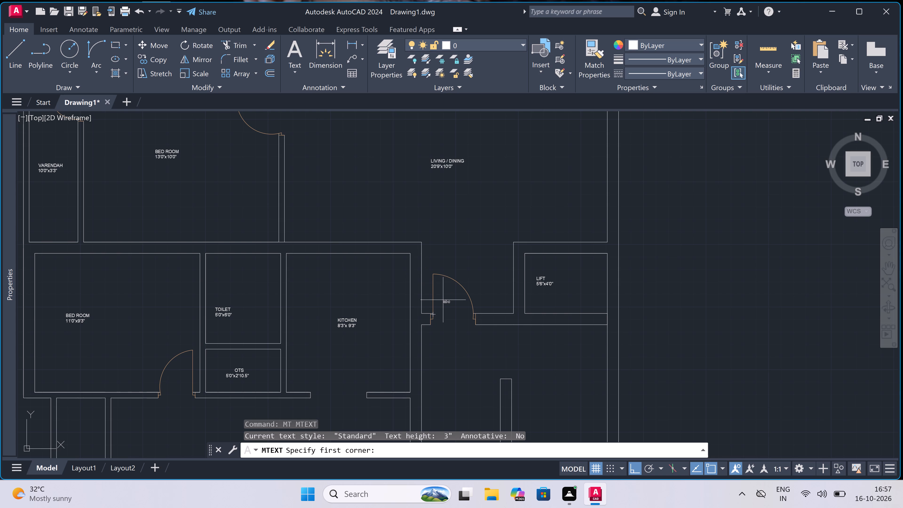
{"action": "left_click", "coordinate": [443, 300]}
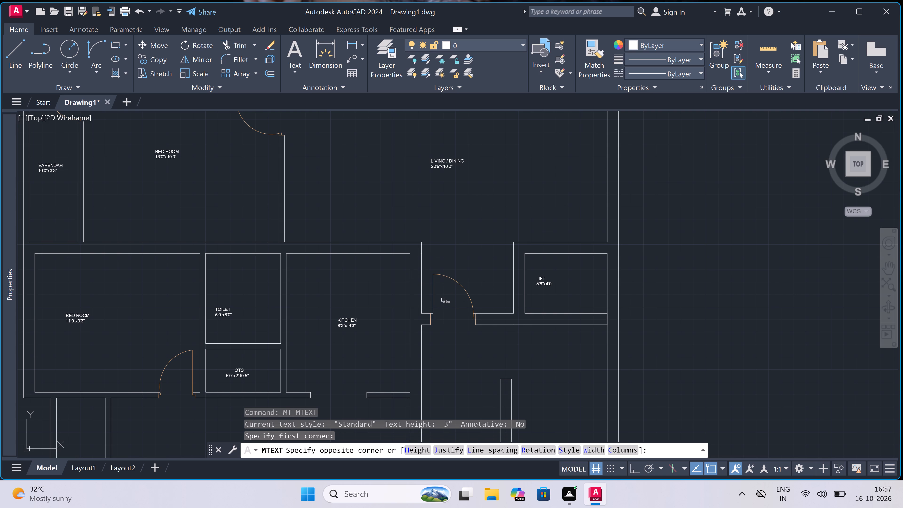
{"action": "left_click", "coordinate": [484, 298]}
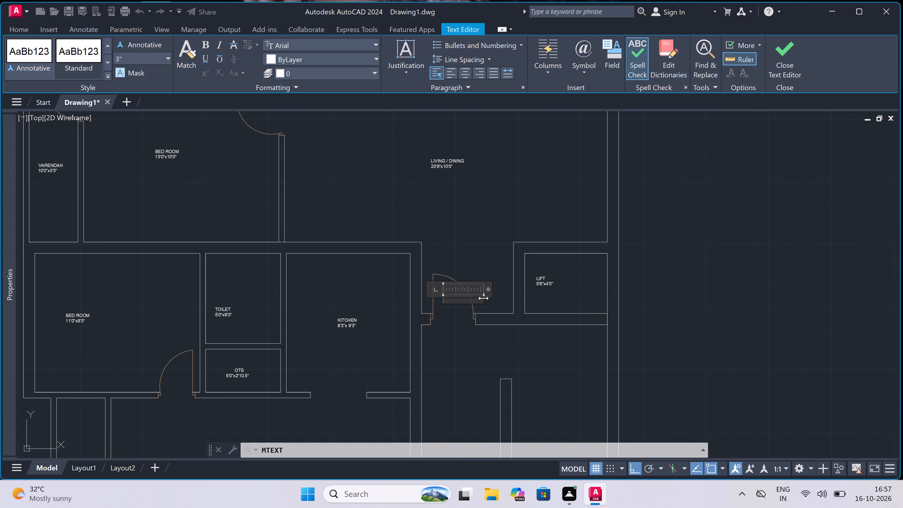
{"action": "type", "text": "MD"}
{"action": "left_click", "coordinate": [475, 344]}
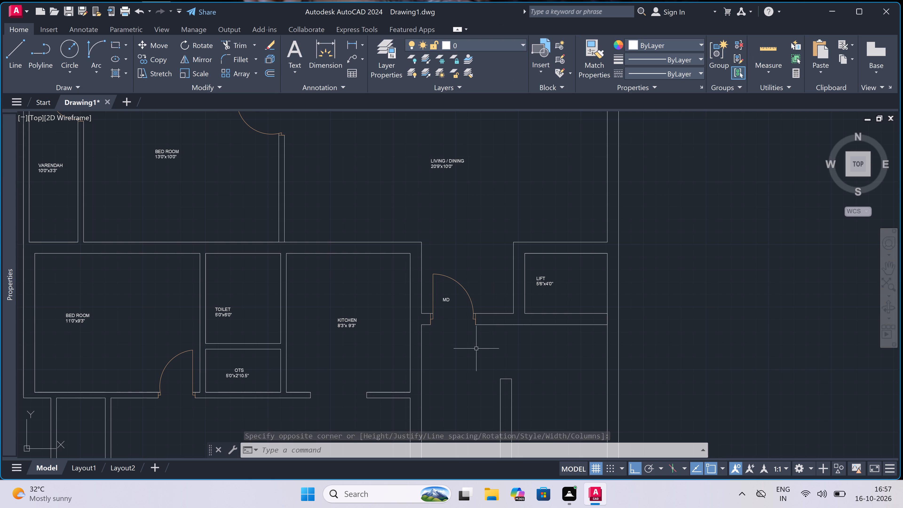
Add a multiline text label reading LOBBY in the space just south of the MD door.
{"action": "type", "text": "MT"}
{"action": "key", "text": "space"}
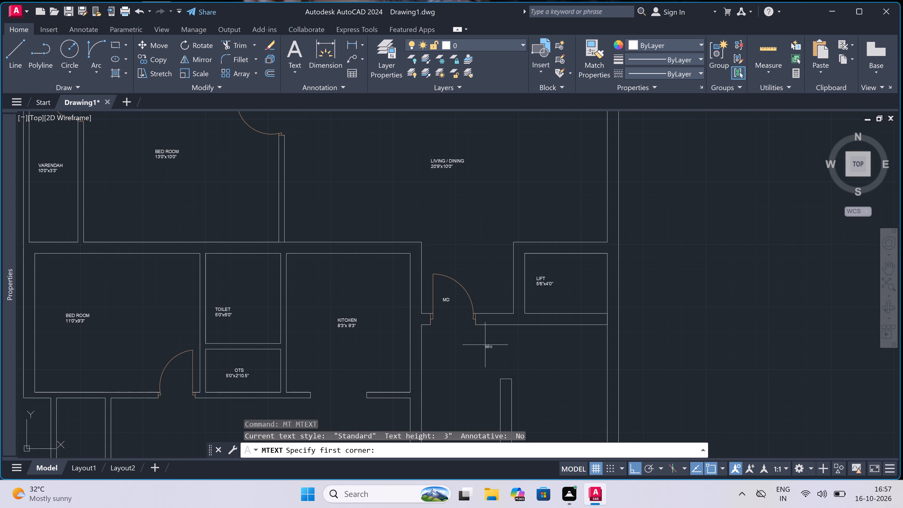
{"action": "left_click", "coordinate": [478, 345]}
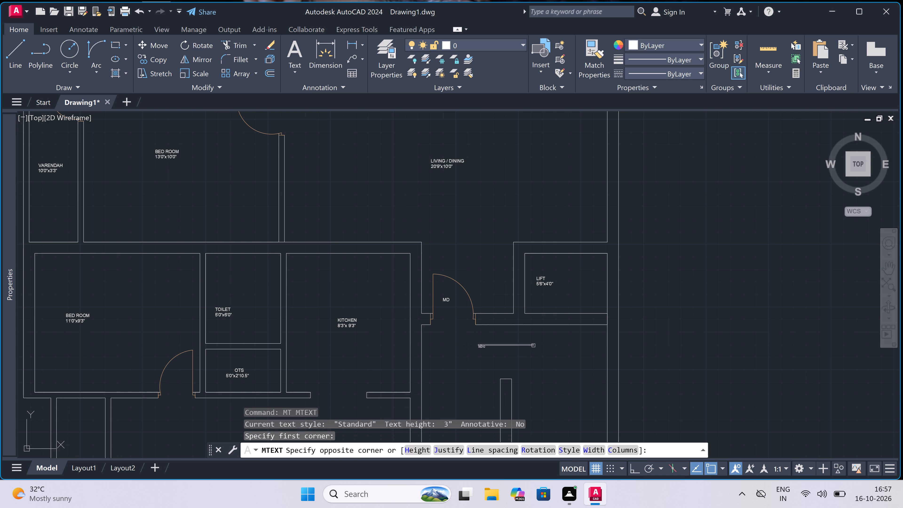
{"action": "left_click", "coordinate": [543, 356]}
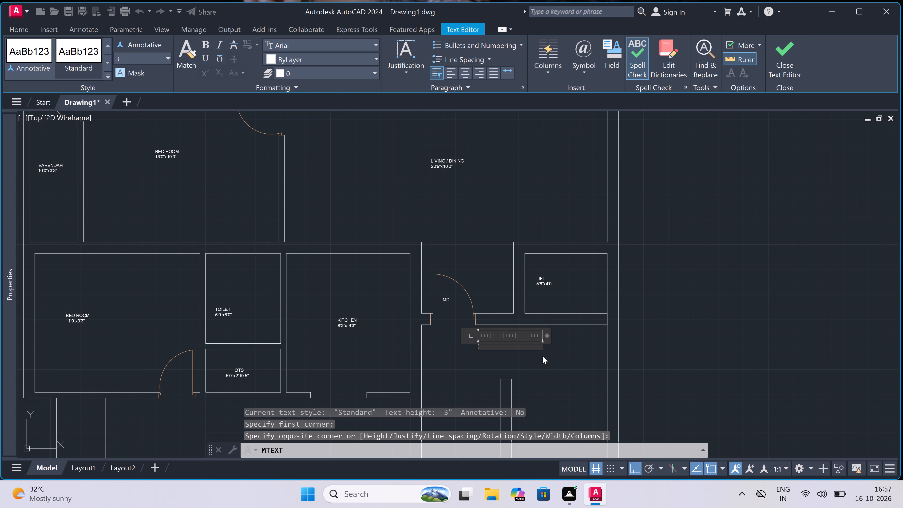
{"action": "type", "text": "LOBBY"}
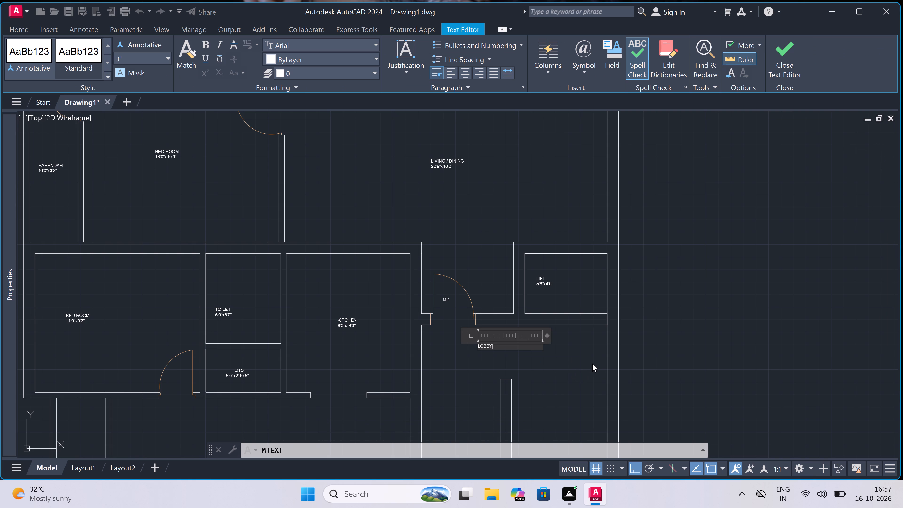
{"action": "left_click", "coordinate": [570, 367]}
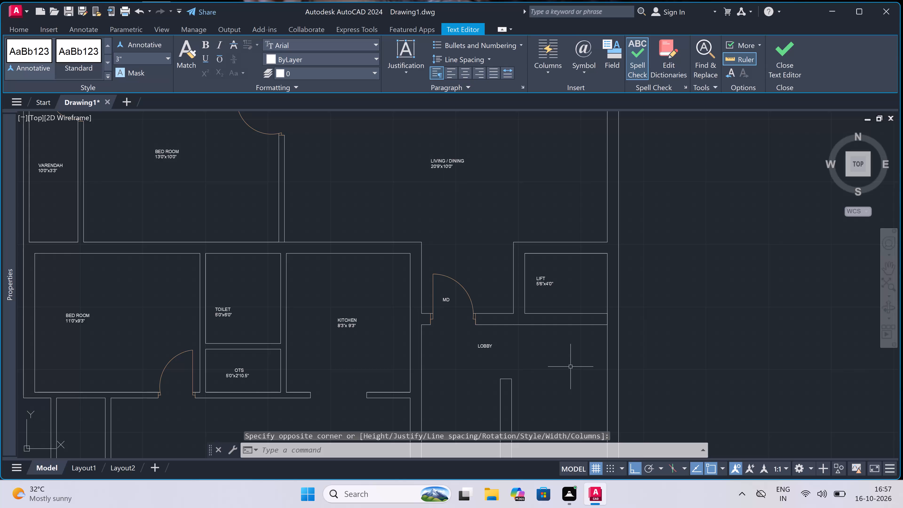
{"action": "left_click", "coordinate": [570, 368]}
{"action": "left_click", "coordinate": [570, 368]}
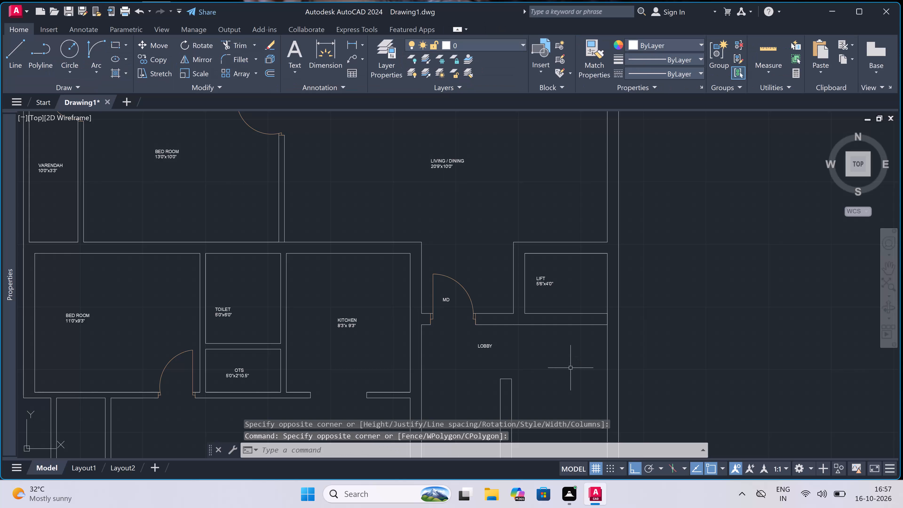
Add a multiline text label reading UP south of the lift, to the east of the LOBBY label.
{"action": "type", "text": "MT"}
{"action": "key", "text": "space"}
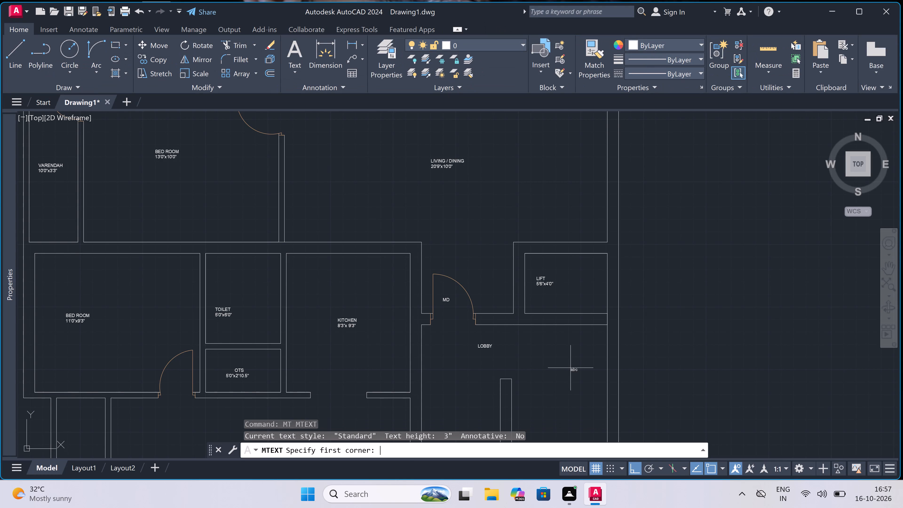
{"action": "left_click", "coordinate": [570, 368]}
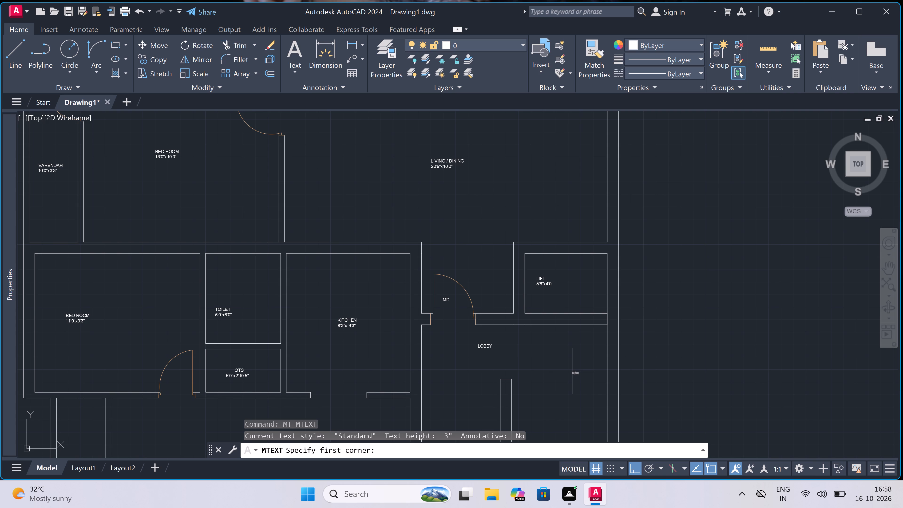
{"action": "left_click", "coordinate": [572, 371]}
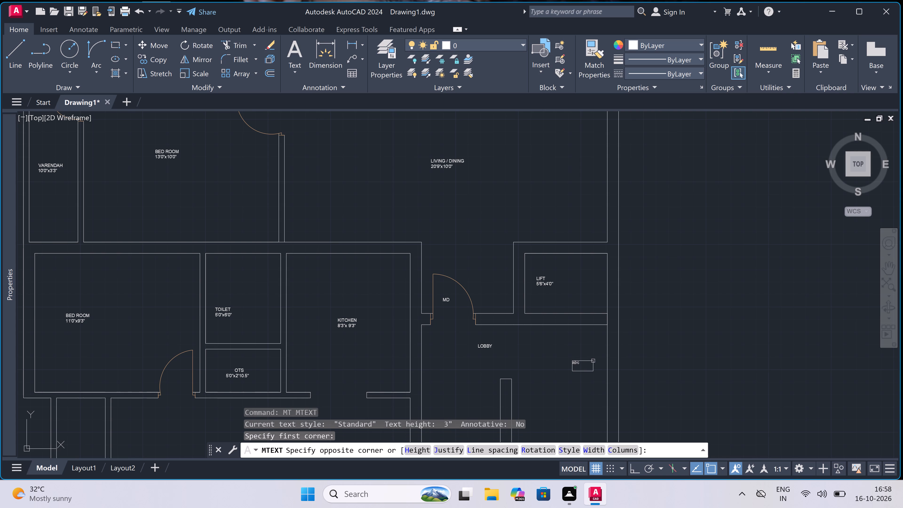
{"action": "left_click", "coordinate": [593, 361]}
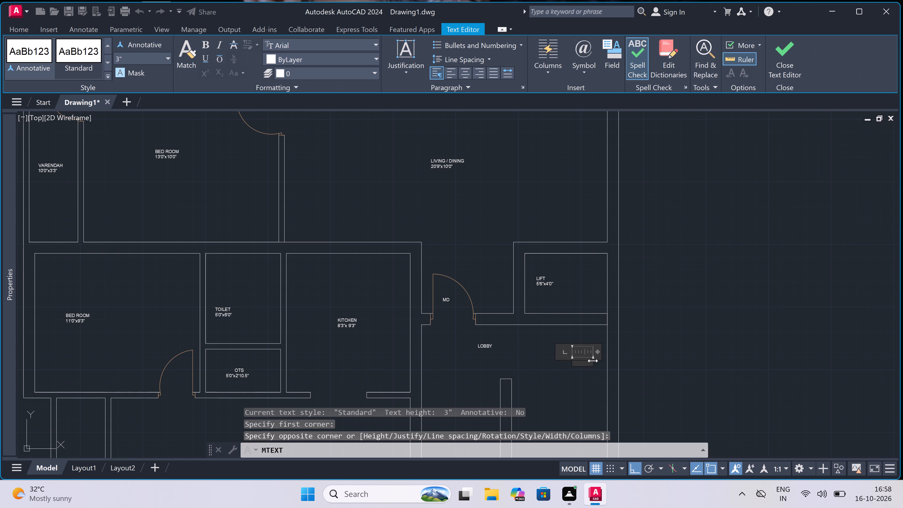
{"action": "key", "text": "u"}
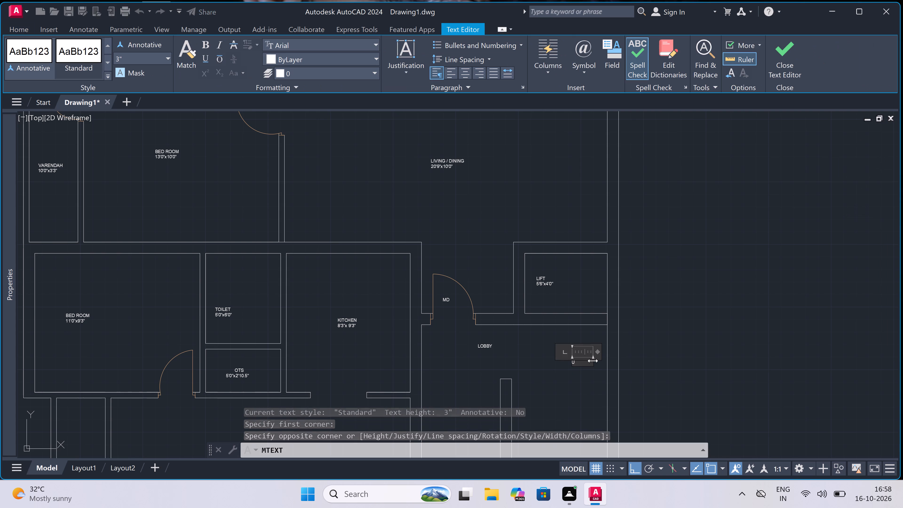
{"action": "key", "text": "p"}
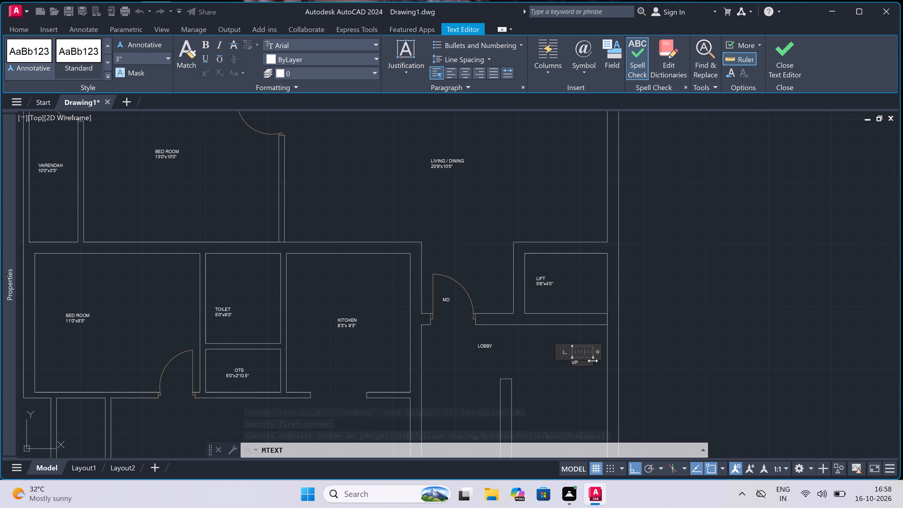
{"action": "left_click", "coordinate": [423, 401]}
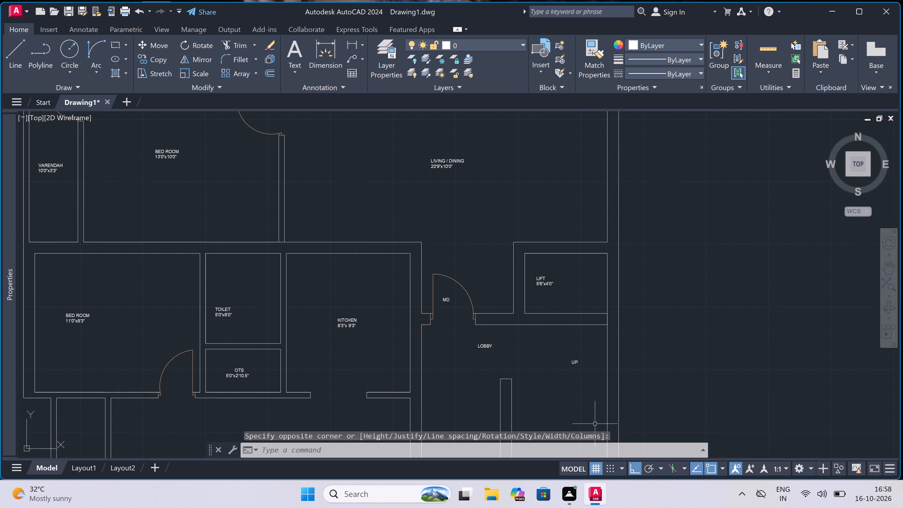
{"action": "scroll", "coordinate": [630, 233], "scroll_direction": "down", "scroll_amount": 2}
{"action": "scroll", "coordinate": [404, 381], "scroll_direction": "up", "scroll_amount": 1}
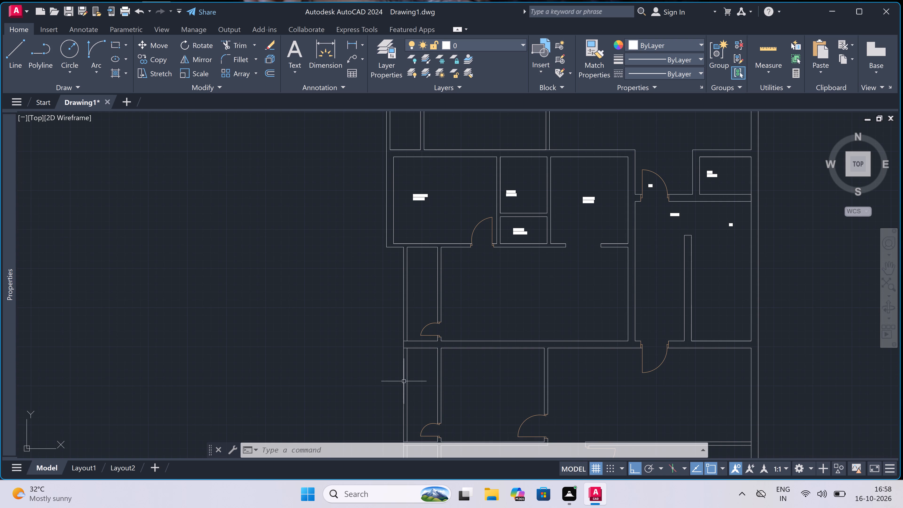
Add a multiline text label in the narrow room south of the bedroom reading VARENDAH with 10'0"x3'3" on the second line.
{"action": "scroll", "coordinate": [383, 380], "scroll_direction": "down", "scroll_amount": 1}
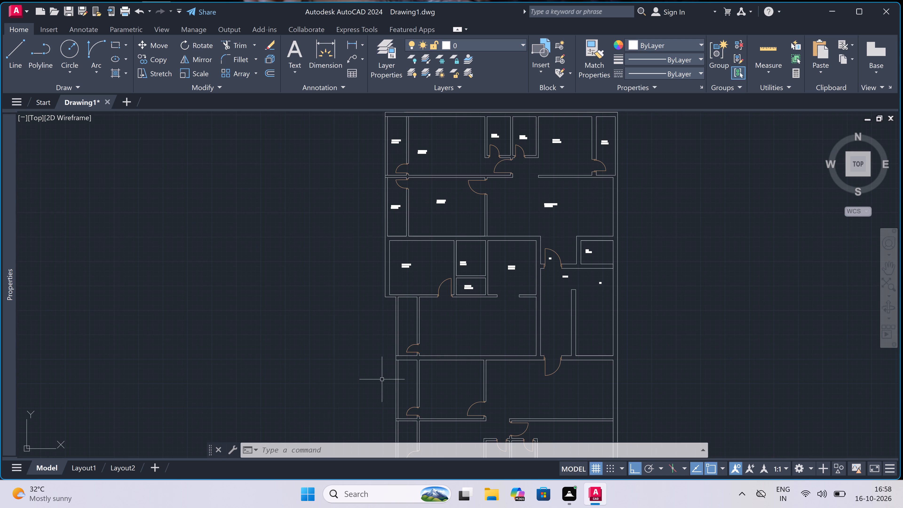
{"action": "scroll", "coordinate": [389, 359], "scroll_direction": "up", "scroll_amount": 1}
{"action": "scroll", "coordinate": [413, 353], "scroll_direction": "down", "scroll_amount": 2}
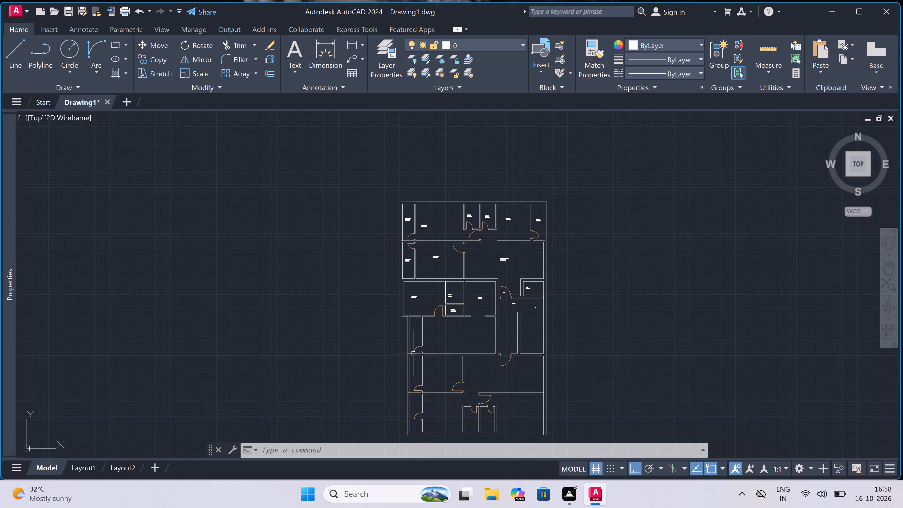
{"action": "scroll", "coordinate": [412, 398], "scroll_direction": "up", "scroll_amount": 2}
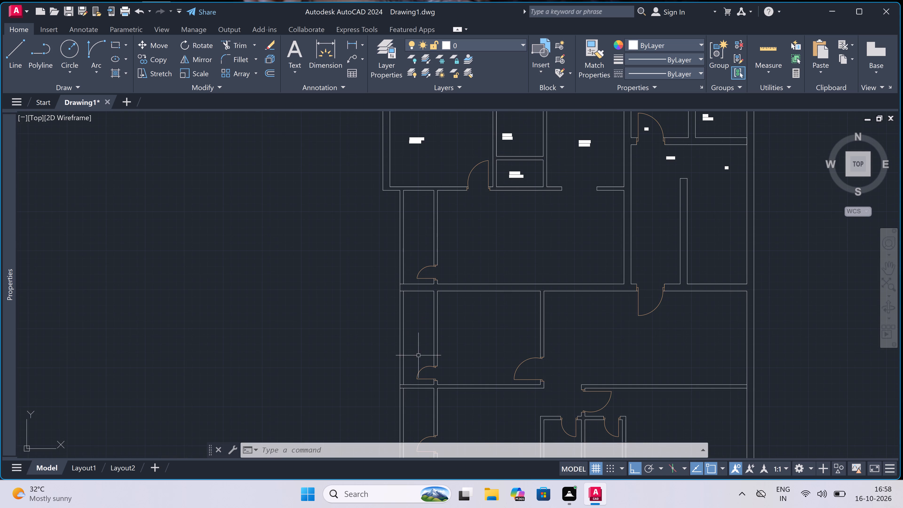
{"action": "scroll", "coordinate": [446, 186], "scroll_direction": "up", "scroll_amount": 1}
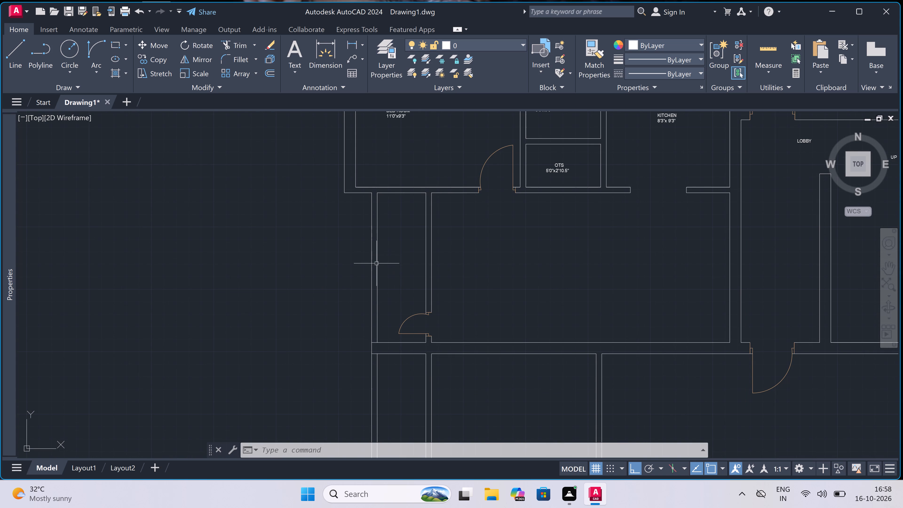
{"action": "double_click", "coordinate": [386, 269]}
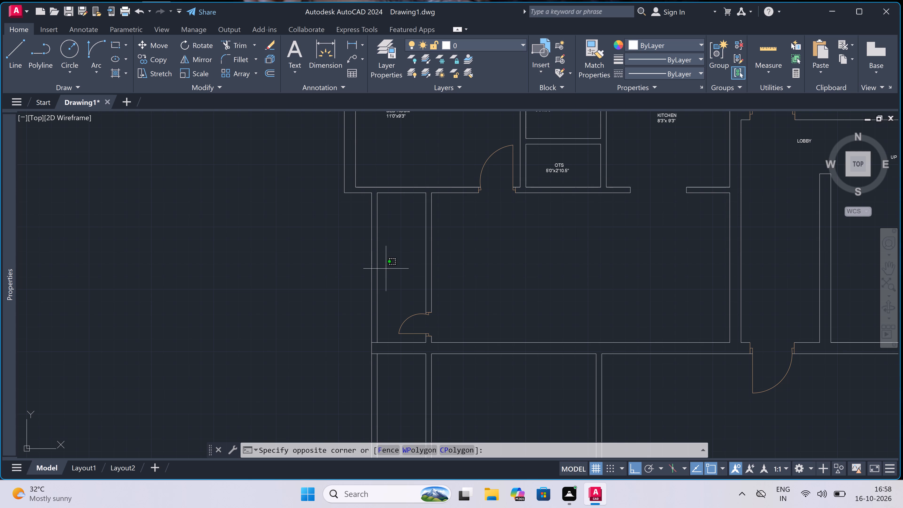
{"action": "type", "text": "MT"}
{"action": "key", "text": "space"}
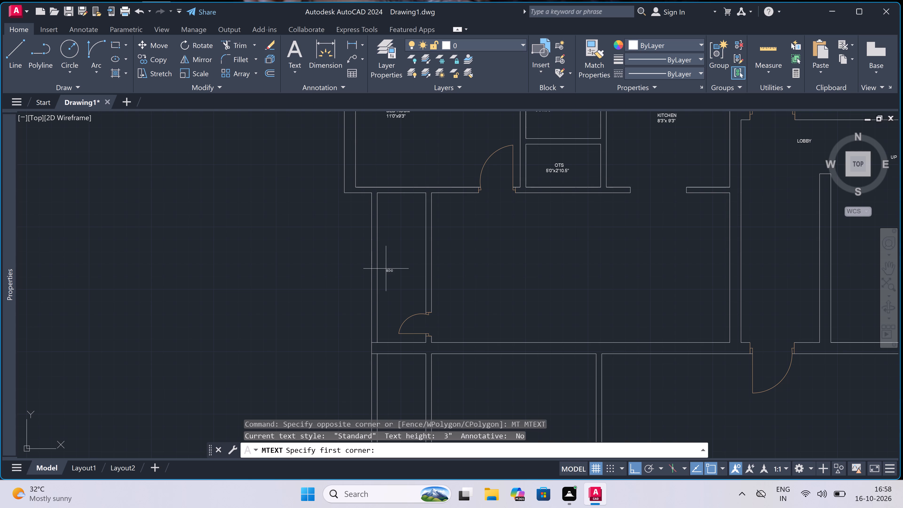
{"action": "double_click", "coordinate": [386, 269]}
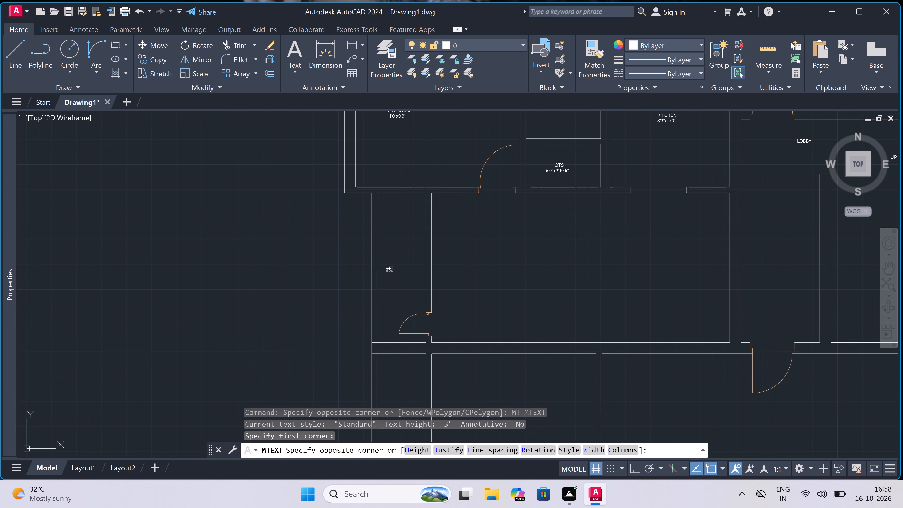
{"action": "triple_click", "coordinate": [470, 282]}
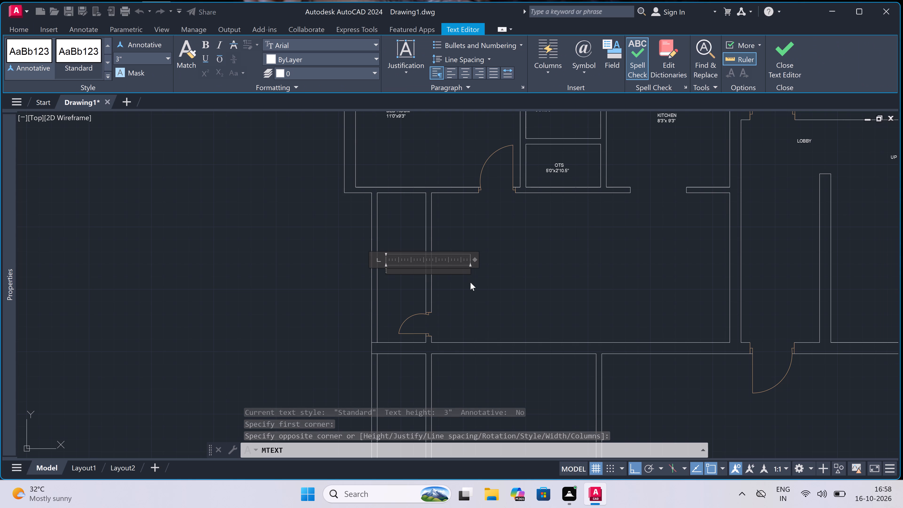
{"action": "type", "text": "VARENDAH"}
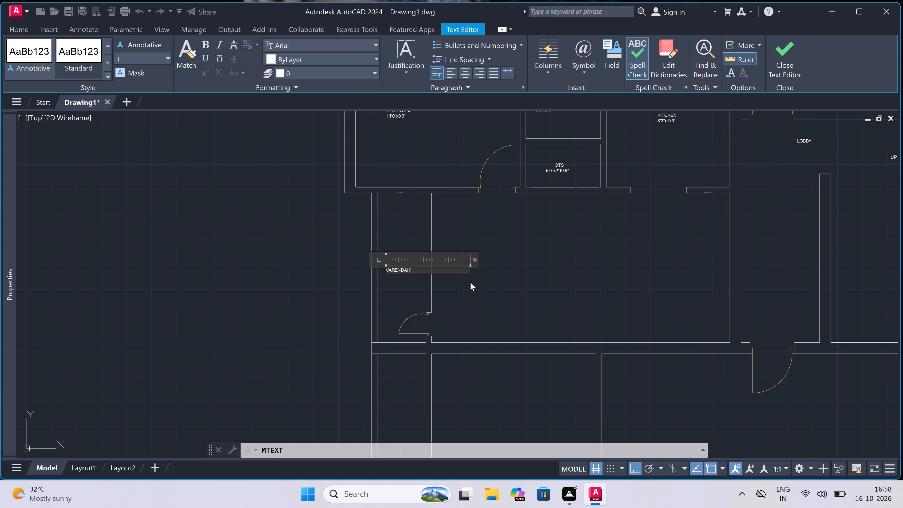
{"action": "key", "text": "BackSpace"}
{"action": "key", "text": "h"}
{"action": "key", "text": "Return"}
{"action": "key", "text": "1"}
{"action": "type", "text": "0'0"}
{"action": "key", "text": "shift+quotedbl"}
{"action": "key", "text": "x"}
{"action": "key", "text": "3"}
{"action": "key", "text": "apostrophe"}
{"action": "key", "text": "3"}
{"action": "type", "text": "\""}
{"action": "key", "text": "space"}
{"action": "scroll", "coordinate": [414, 381], "scroll_direction": "down", "scroll_amount": 2}
{"action": "scroll", "coordinate": [398, 400], "scroll_direction": "up", "scroll_amount": 1}
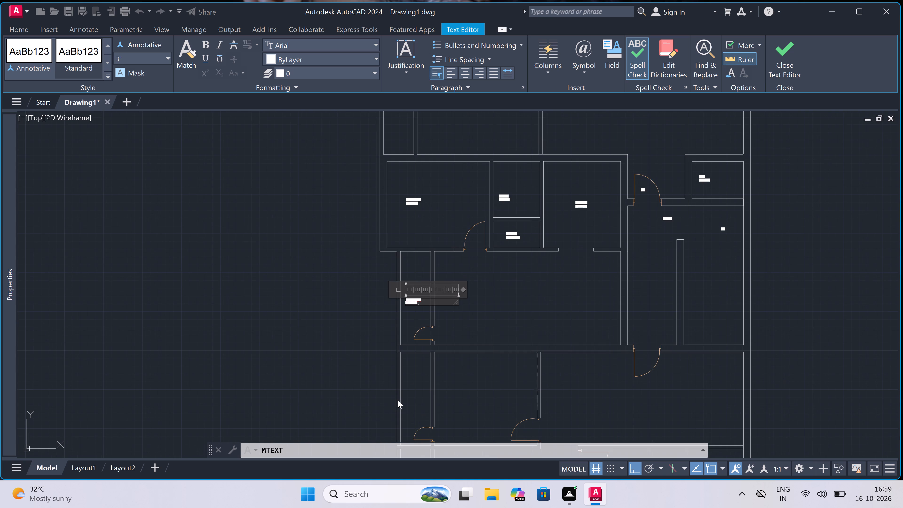
{"action": "scroll", "coordinate": [398, 400], "scroll_direction": "up", "scroll_amount": 1}
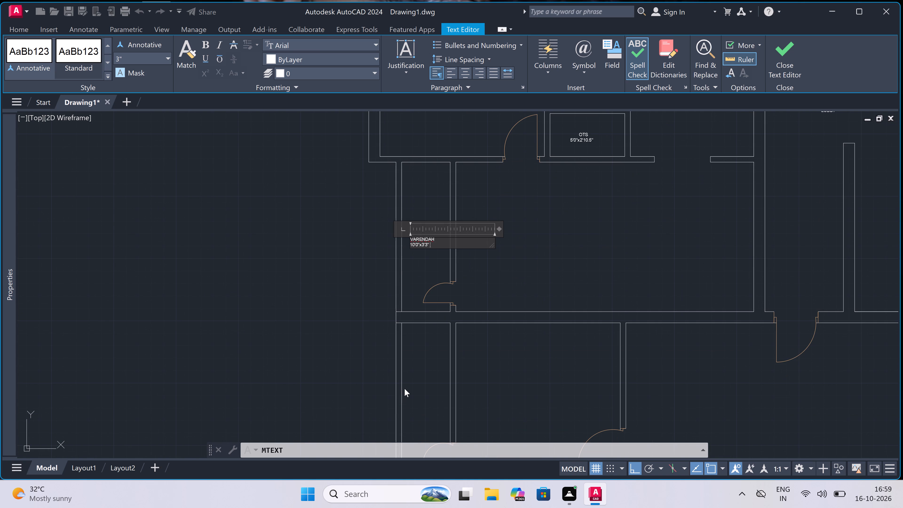
{"action": "left_click", "coordinate": [404, 389]}
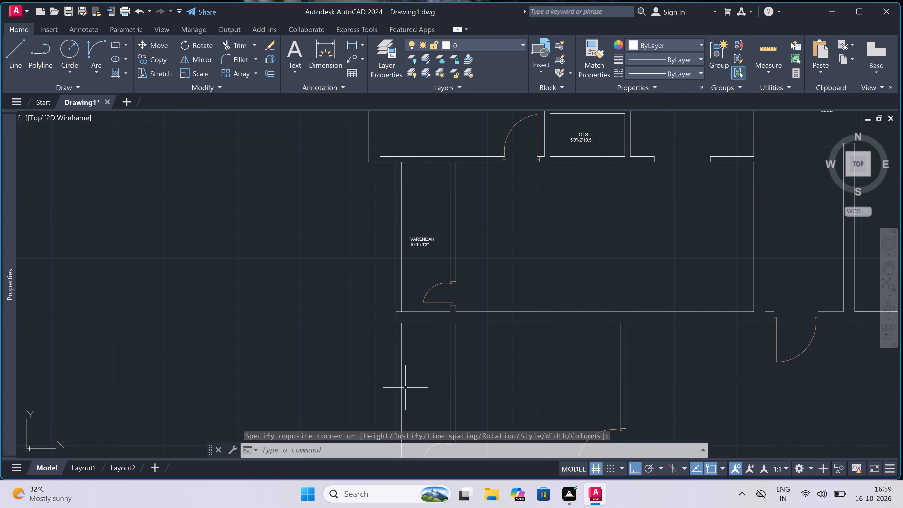
Add a multiline text label reading VARENDAH in the narrow room directly south of the 10'0"x3'3" VARENDAH.
{"action": "key", "text": "space"}
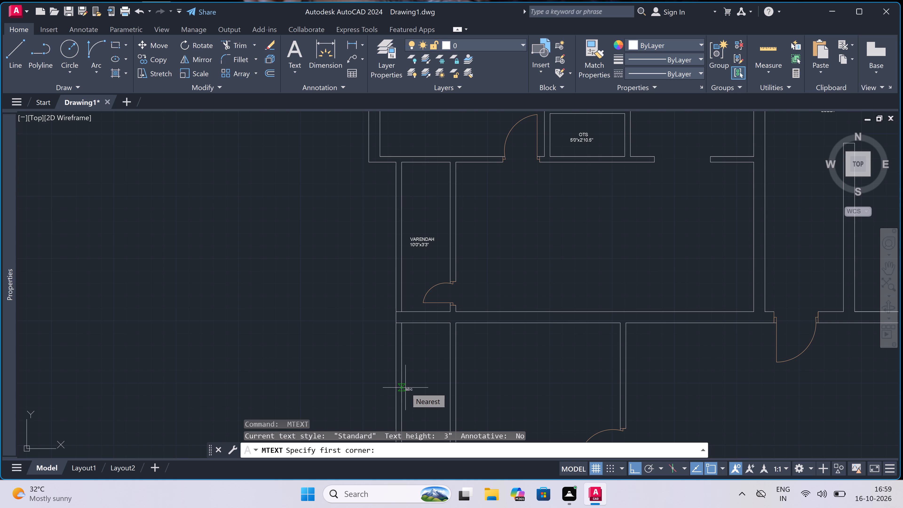
{"action": "left_click", "coordinate": [408, 386]}
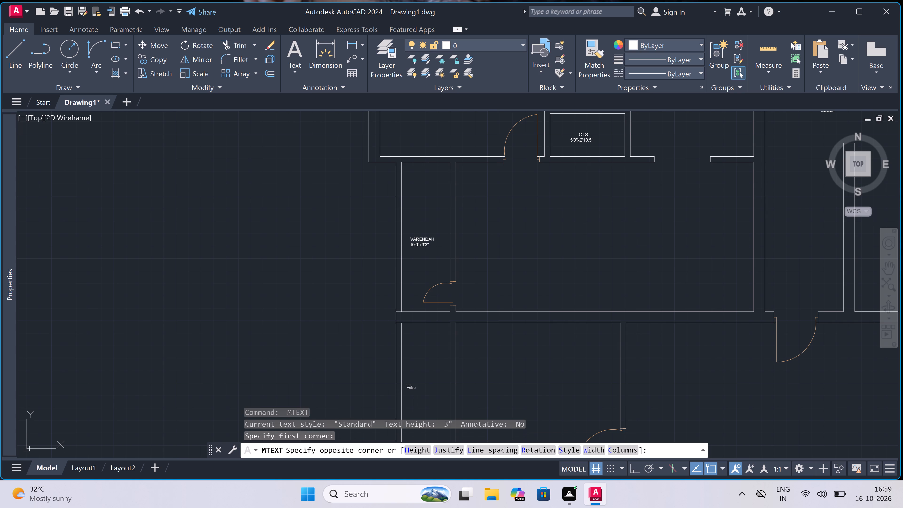
{"action": "left_click", "coordinate": [467, 402]}
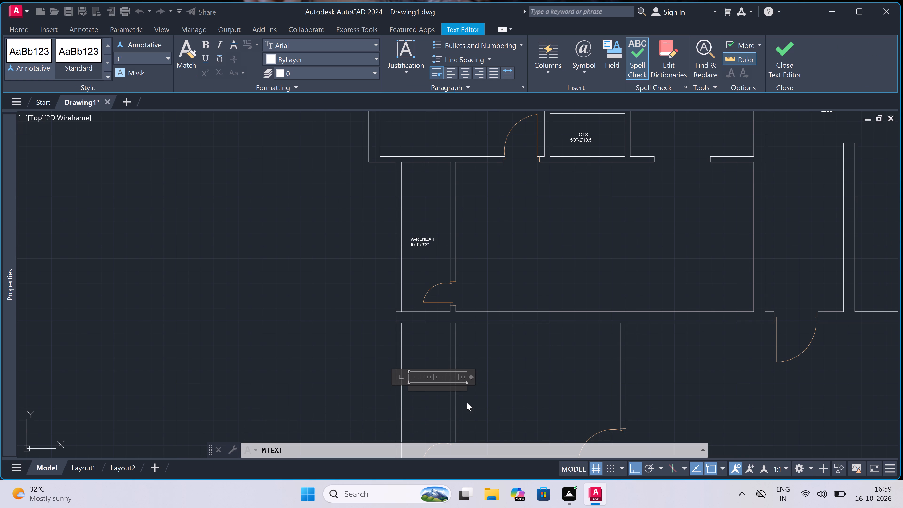
{"action": "key", "text": "v"}
{"action": "key", "text": "BackSpace"}
{"action": "type", "text": "VARENDAH"}
{"action": "key", "text": "Return"}
{"action": "left_click", "coordinate": [500, 325]}
{"action": "triple_click", "coordinate": [500, 329]}
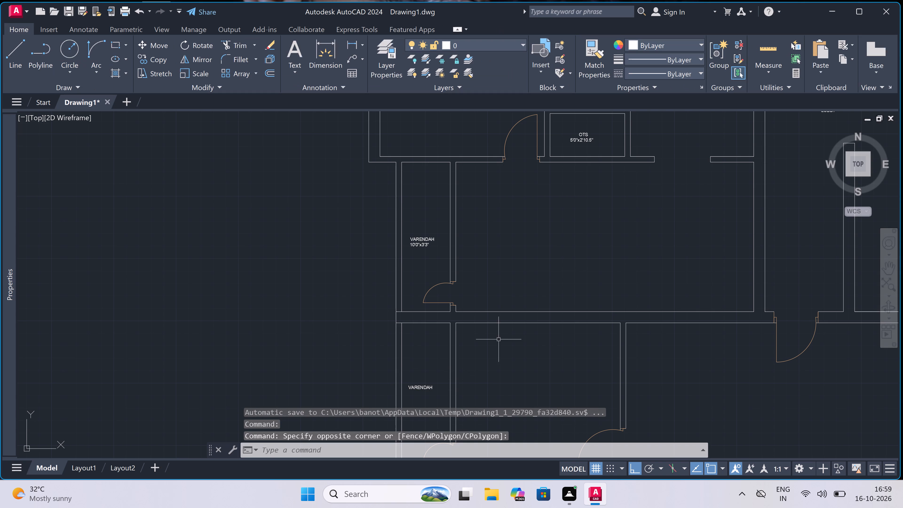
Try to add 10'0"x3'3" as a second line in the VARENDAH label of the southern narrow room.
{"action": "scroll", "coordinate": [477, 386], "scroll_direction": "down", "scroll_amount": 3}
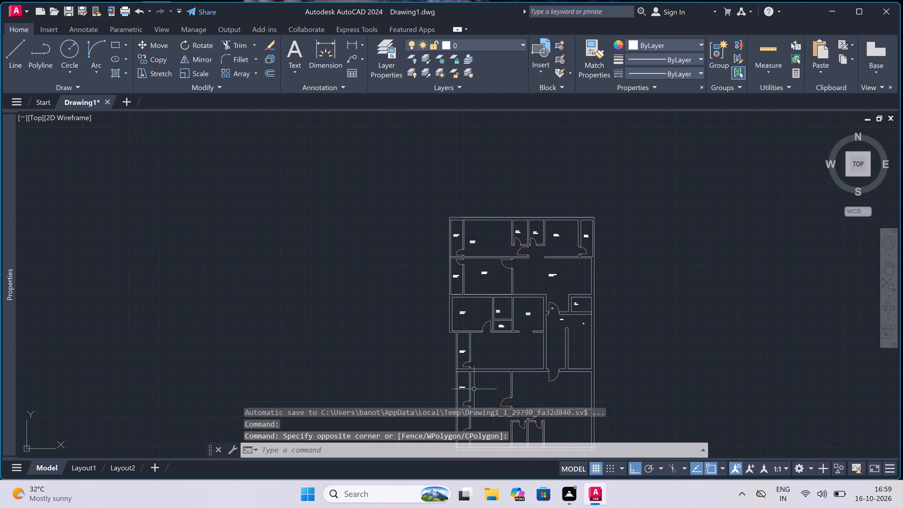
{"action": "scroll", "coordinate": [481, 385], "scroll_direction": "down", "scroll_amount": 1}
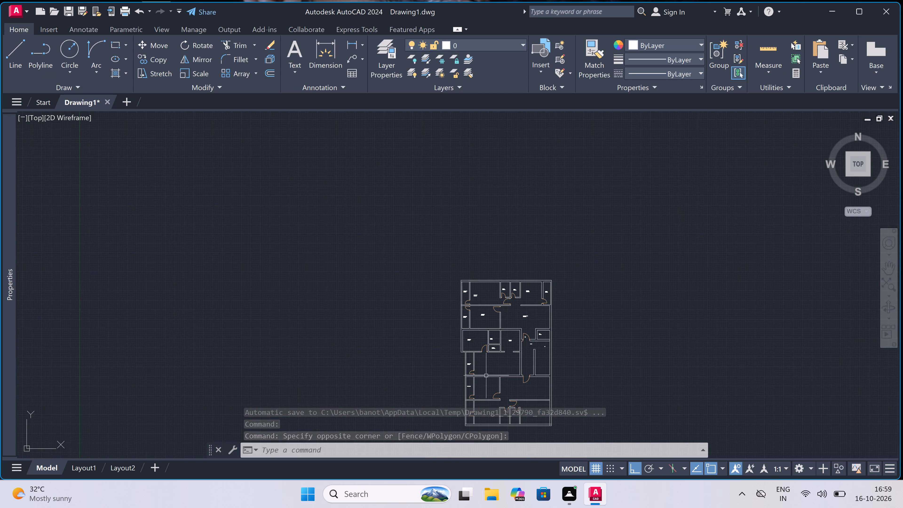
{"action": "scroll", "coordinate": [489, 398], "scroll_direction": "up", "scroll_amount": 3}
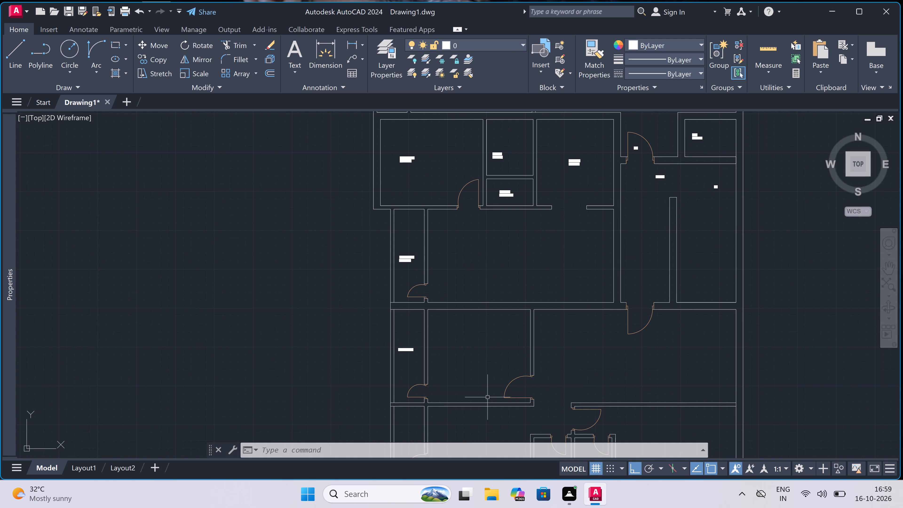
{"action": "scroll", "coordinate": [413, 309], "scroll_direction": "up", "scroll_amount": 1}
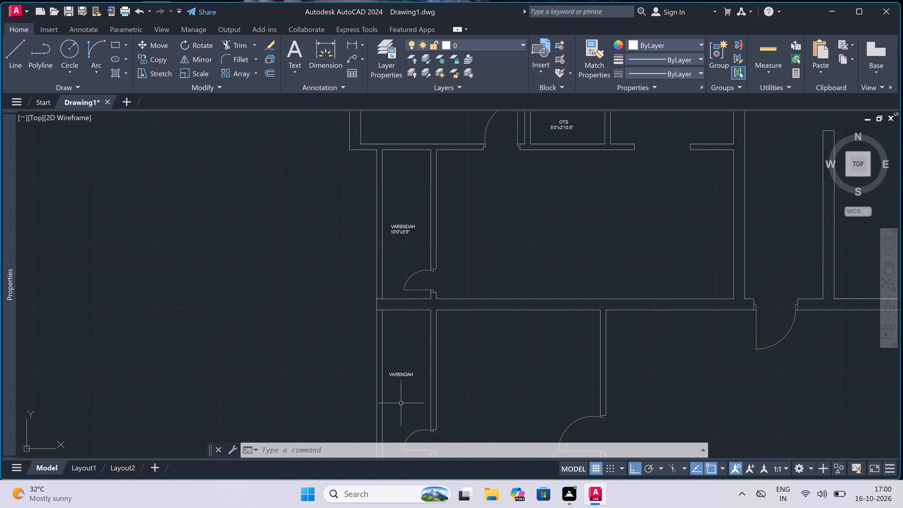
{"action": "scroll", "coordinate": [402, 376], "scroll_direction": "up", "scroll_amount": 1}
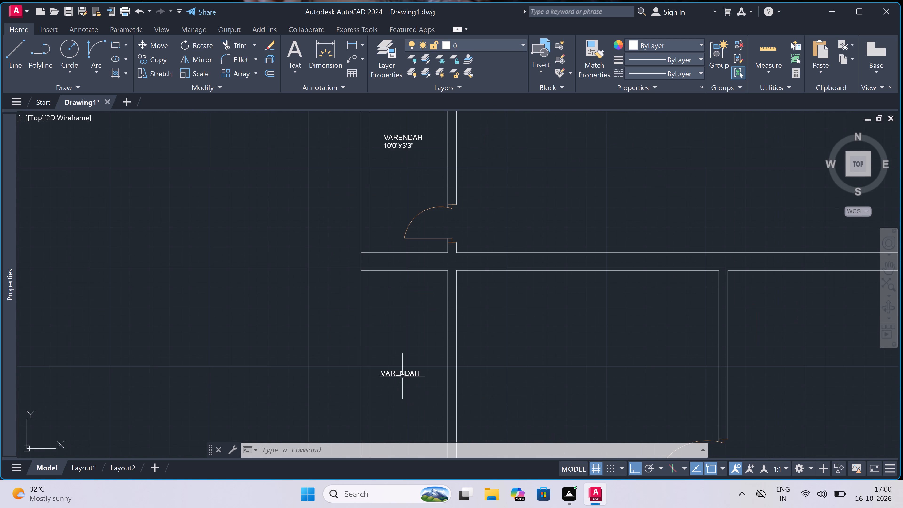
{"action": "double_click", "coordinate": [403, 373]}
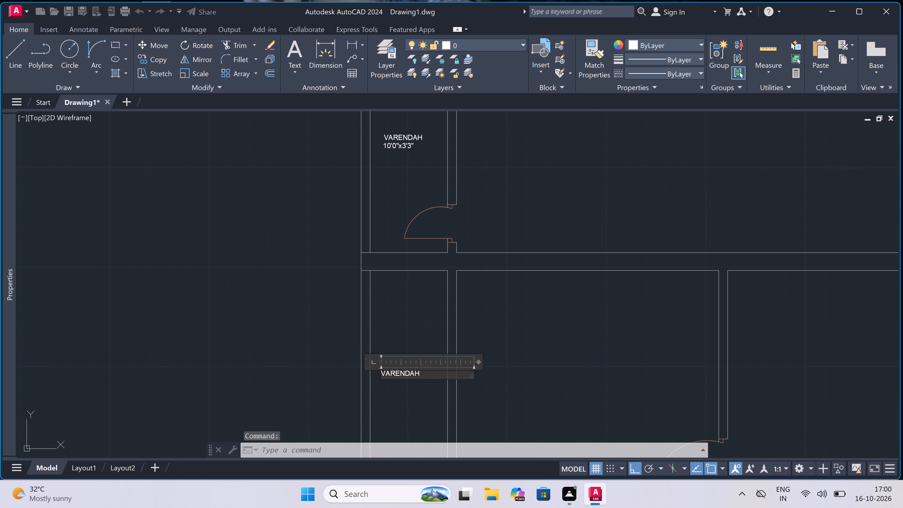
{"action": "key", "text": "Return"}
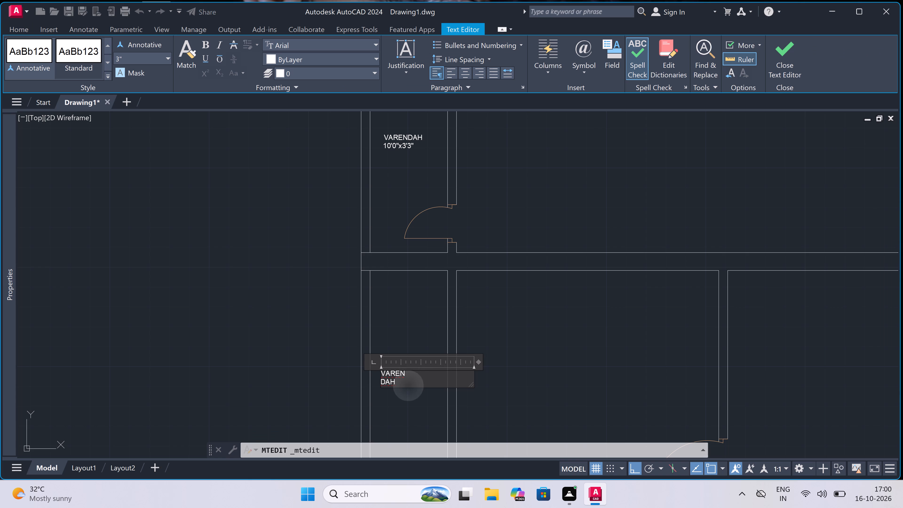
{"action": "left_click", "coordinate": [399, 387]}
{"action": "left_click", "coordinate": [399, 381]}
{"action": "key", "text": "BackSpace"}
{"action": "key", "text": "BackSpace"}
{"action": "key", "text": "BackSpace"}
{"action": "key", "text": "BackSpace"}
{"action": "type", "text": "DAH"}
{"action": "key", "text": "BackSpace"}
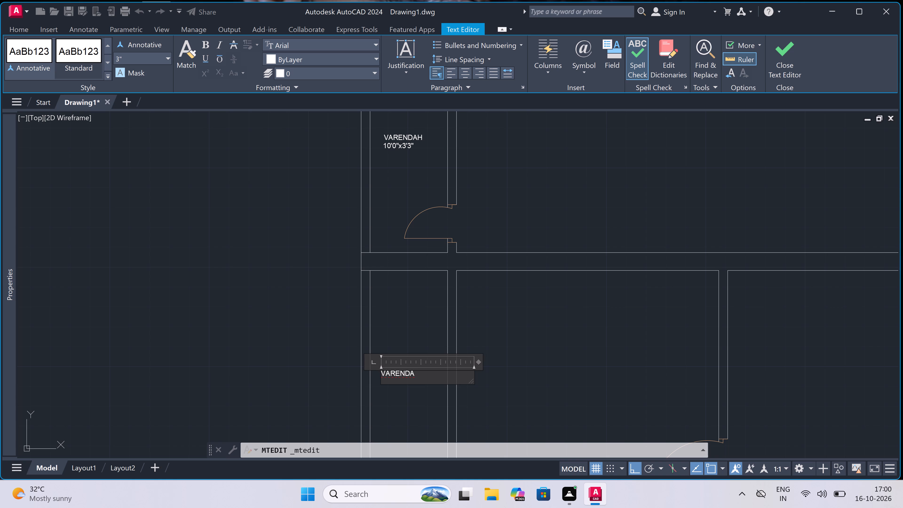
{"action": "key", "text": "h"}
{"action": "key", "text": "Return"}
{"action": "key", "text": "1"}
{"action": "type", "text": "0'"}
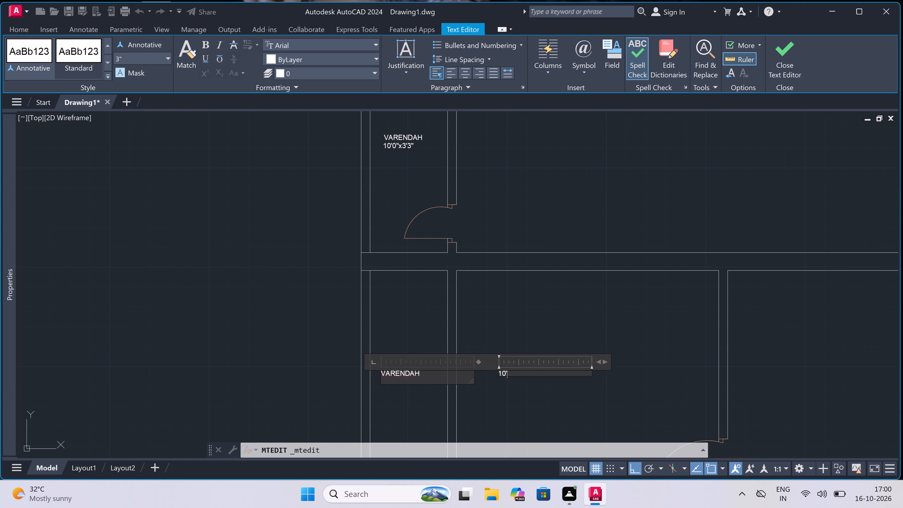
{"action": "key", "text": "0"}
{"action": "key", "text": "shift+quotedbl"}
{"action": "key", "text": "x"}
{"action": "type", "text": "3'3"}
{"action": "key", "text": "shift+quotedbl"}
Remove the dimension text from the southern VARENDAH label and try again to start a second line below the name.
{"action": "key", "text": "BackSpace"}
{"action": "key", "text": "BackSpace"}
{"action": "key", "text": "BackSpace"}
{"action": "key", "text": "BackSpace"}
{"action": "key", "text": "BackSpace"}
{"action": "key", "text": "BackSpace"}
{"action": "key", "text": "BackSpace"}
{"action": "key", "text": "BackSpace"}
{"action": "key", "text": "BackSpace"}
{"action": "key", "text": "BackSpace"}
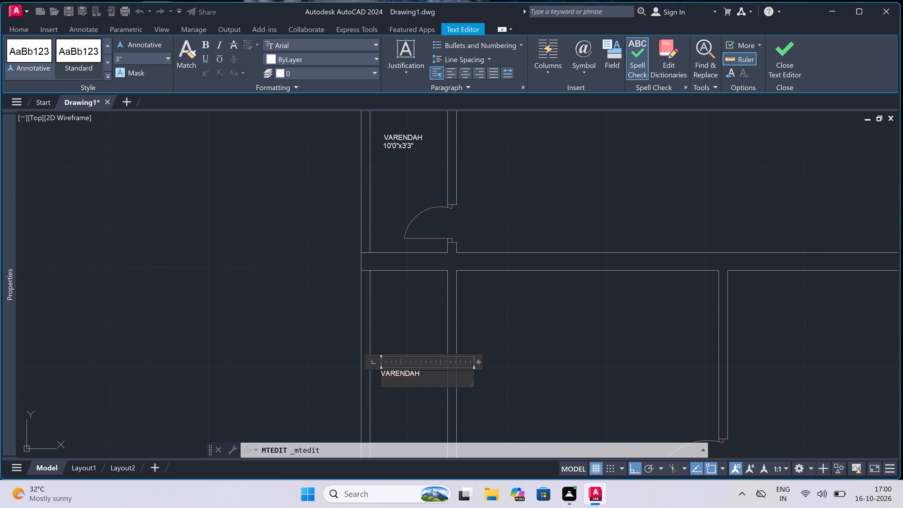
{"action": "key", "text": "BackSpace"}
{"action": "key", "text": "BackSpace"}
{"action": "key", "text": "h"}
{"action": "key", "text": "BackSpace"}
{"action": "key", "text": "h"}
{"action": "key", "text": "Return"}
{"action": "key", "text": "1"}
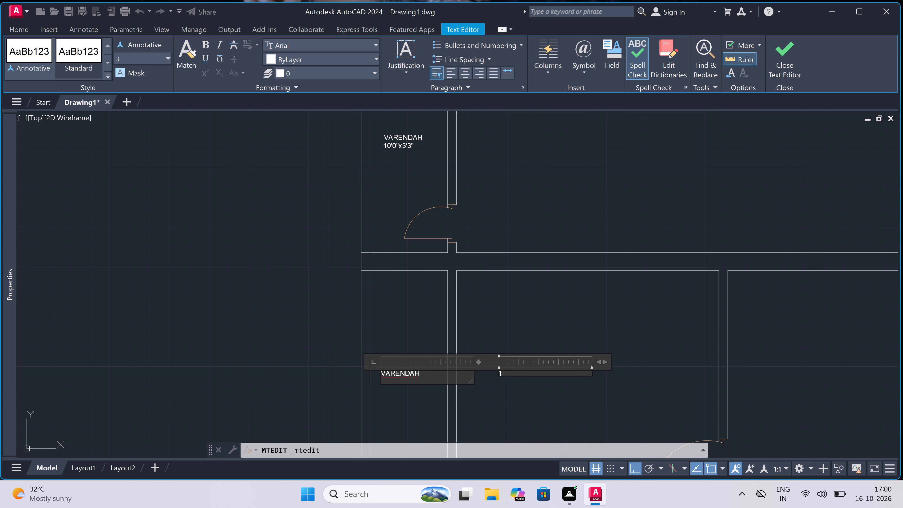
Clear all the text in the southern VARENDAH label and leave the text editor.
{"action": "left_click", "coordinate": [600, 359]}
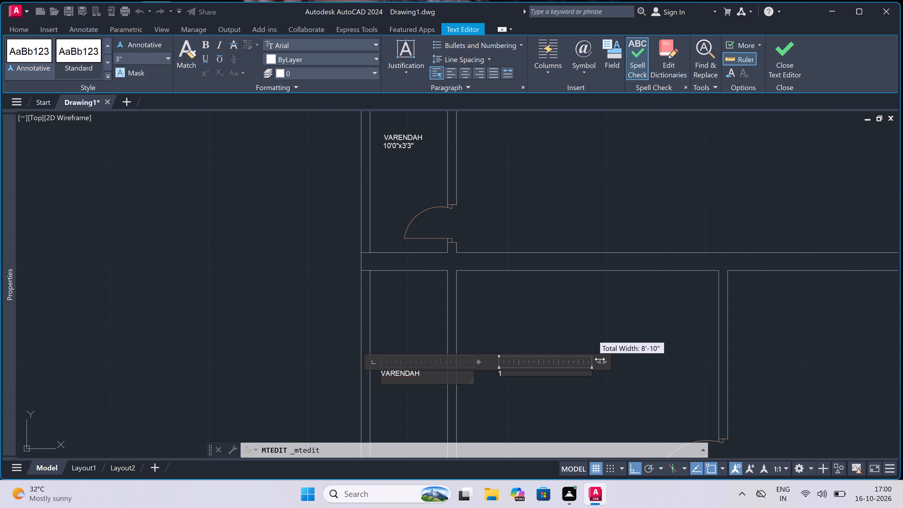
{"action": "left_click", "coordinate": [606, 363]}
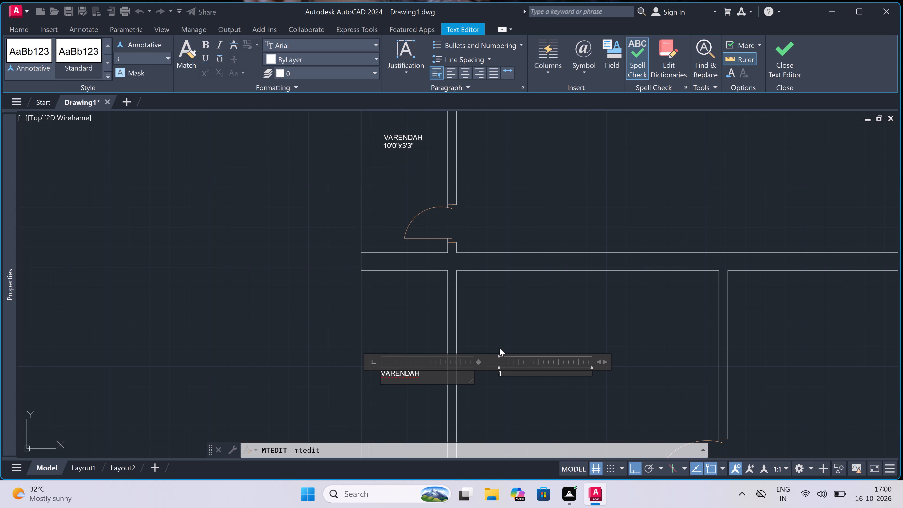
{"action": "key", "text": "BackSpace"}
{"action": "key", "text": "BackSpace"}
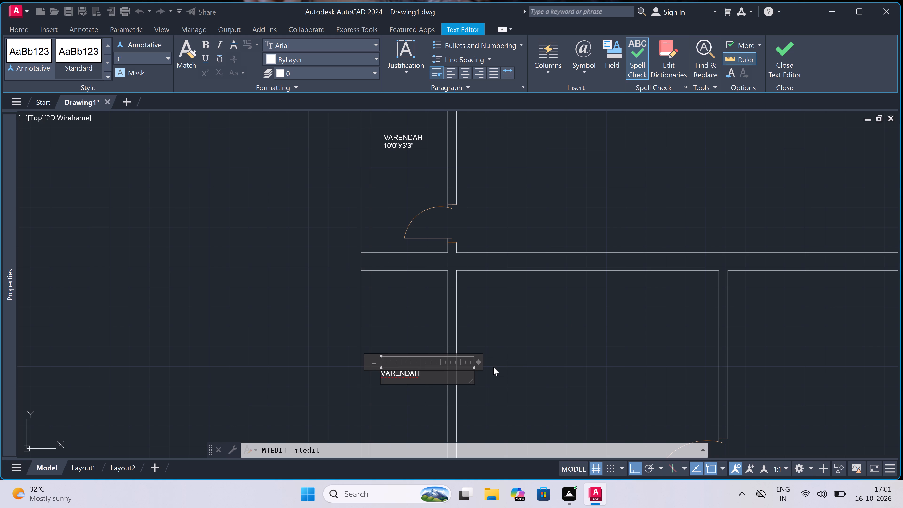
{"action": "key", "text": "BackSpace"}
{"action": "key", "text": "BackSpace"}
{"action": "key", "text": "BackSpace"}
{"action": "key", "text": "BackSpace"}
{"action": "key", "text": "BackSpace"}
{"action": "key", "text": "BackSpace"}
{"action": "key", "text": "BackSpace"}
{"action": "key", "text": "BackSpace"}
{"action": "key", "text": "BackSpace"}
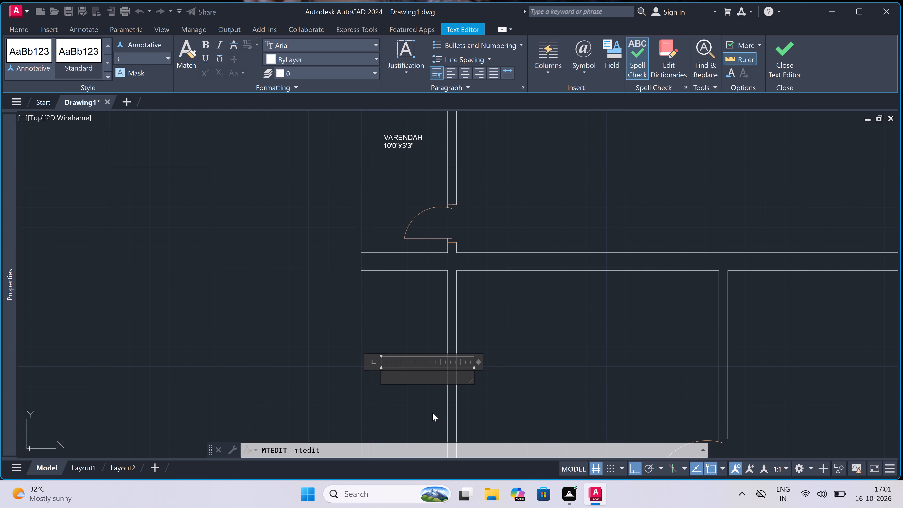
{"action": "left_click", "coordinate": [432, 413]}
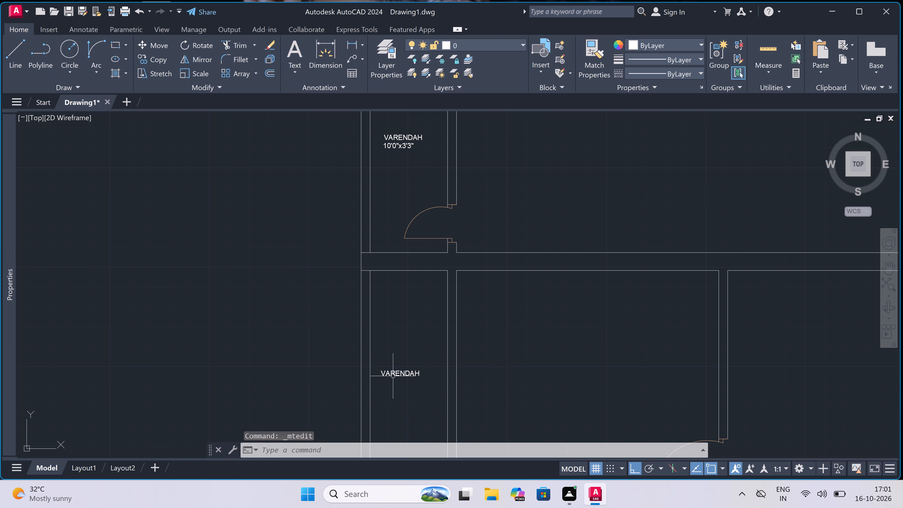
Delete the VARENDAH label without dimensions from the southern narrow room.
{"action": "left_click", "coordinate": [392, 376]}
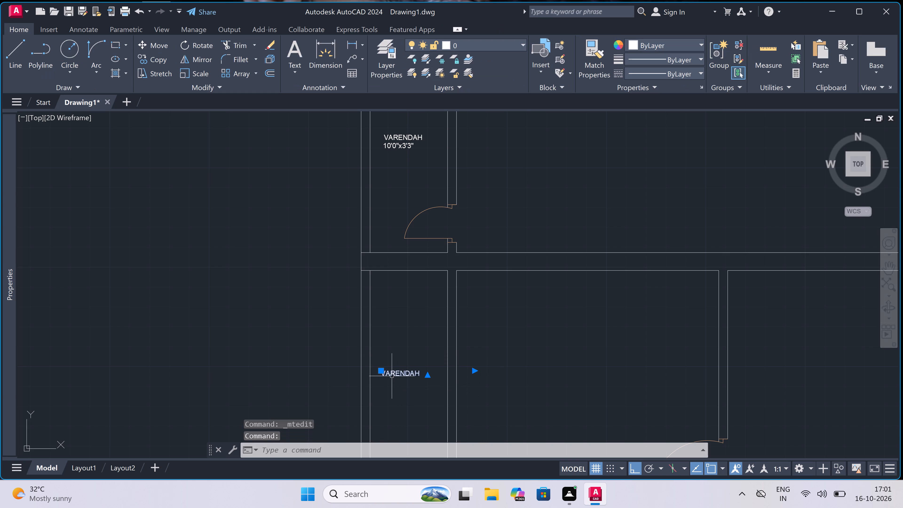
{"action": "key", "text": "Delete"}
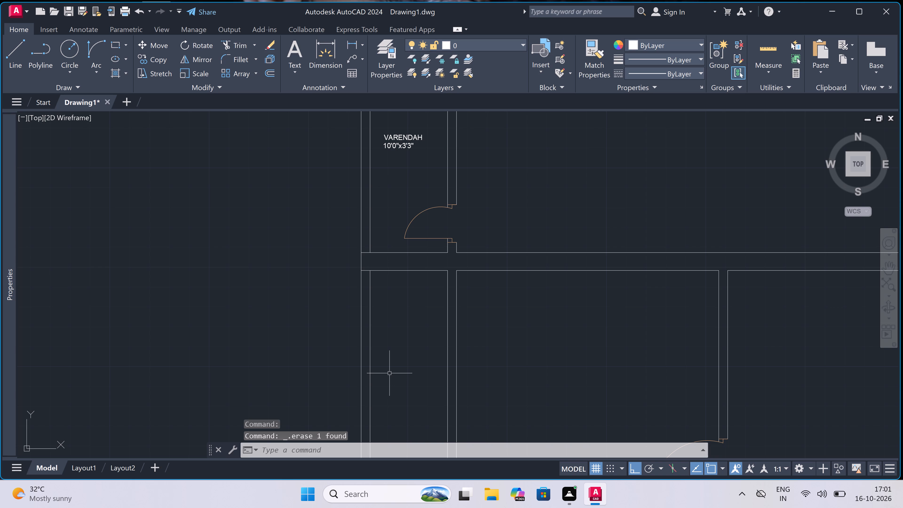
Place a multiline text box in the southern narrow room below the labelled verandah and enter the name VARENDAH.
{"action": "left_click", "coordinate": [389, 373]}
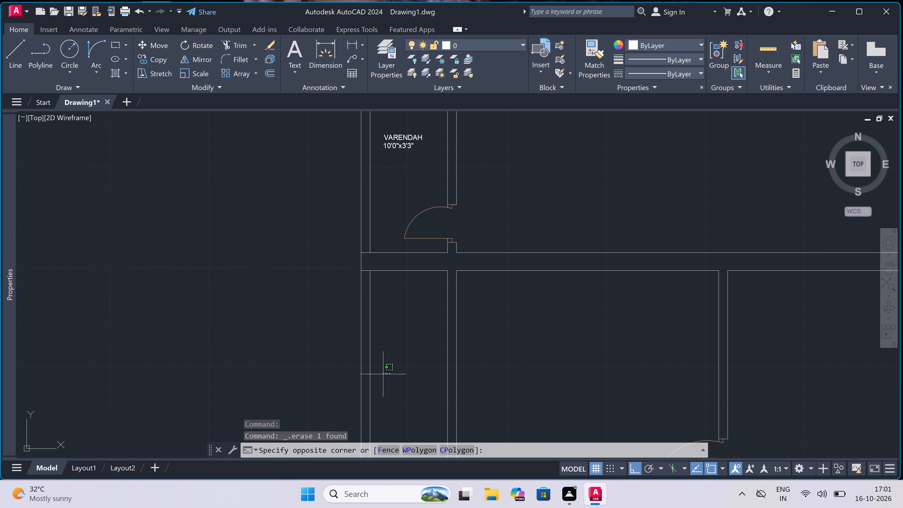
{"action": "key", "text": "Escape"}
{"action": "type", "text": "MT"}
{"action": "key", "text": "space"}
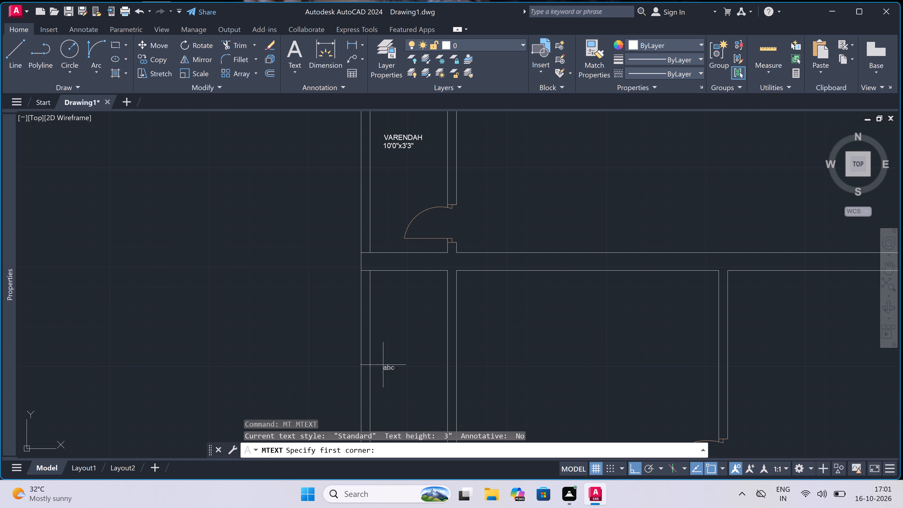
{"action": "left_click", "coordinate": [383, 362]}
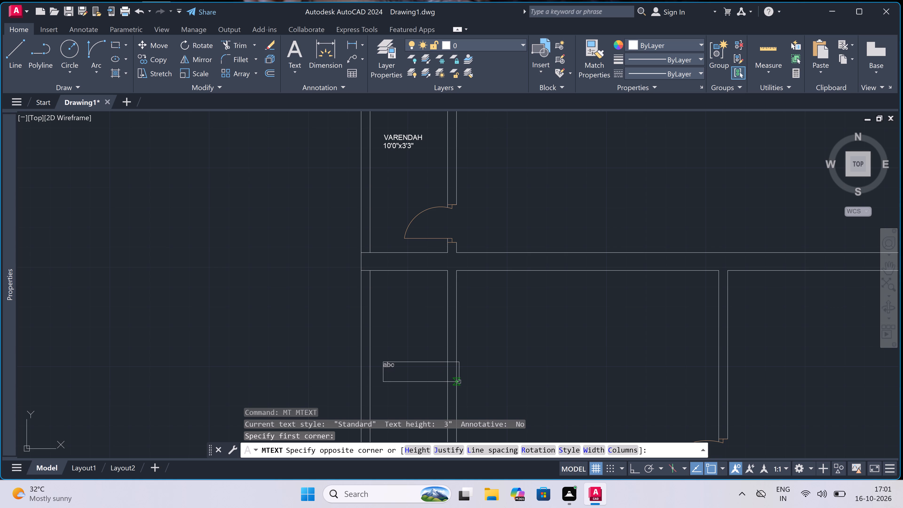
{"action": "left_click", "coordinate": [469, 380]}
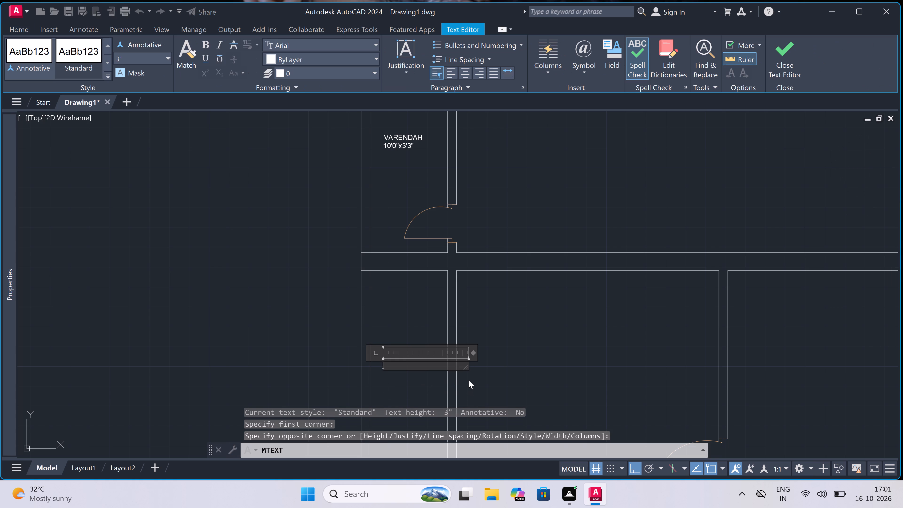
{"action": "key", "text": "v"}
{"action": "type", "text": "ARENDAH"}
Add 10'0"x3'3" as the second line of the southern VARENDAH label and finish the text.
{"action": "key", "text": "Return"}
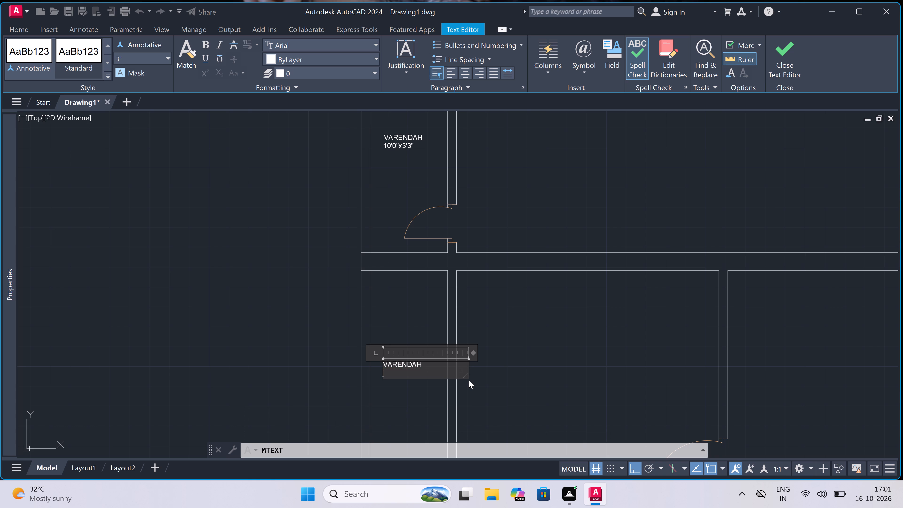
{"action": "key", "text": "1"}
{"action": "type", "text": "0'"}
{"action": "type", "text": "0'"}
{"action": "key", "text": "BackSpace"}
{"action": "key", "text": "x"}
{"action": "type", "text": "3'"}
{"action": "key", "text": "3"}
{"action": "key", "text": "shift+quotedbl"}
{"action": "scroll", "coordinate": [549, 293], "scroll_direction": "down", "scroll_amount": 3}
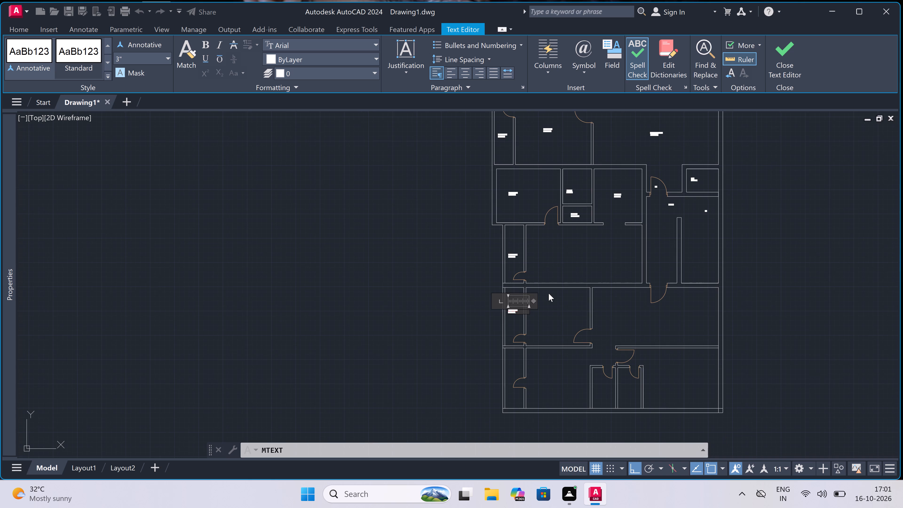
{"action": "scroll", "coordinate": [545, 302], "scroll_direction": "up", "scroll_amount": 2}
{"action": "scroll", "coordinate": [545, 302], "scroll_direction": "down", "scroll_amount": 2}
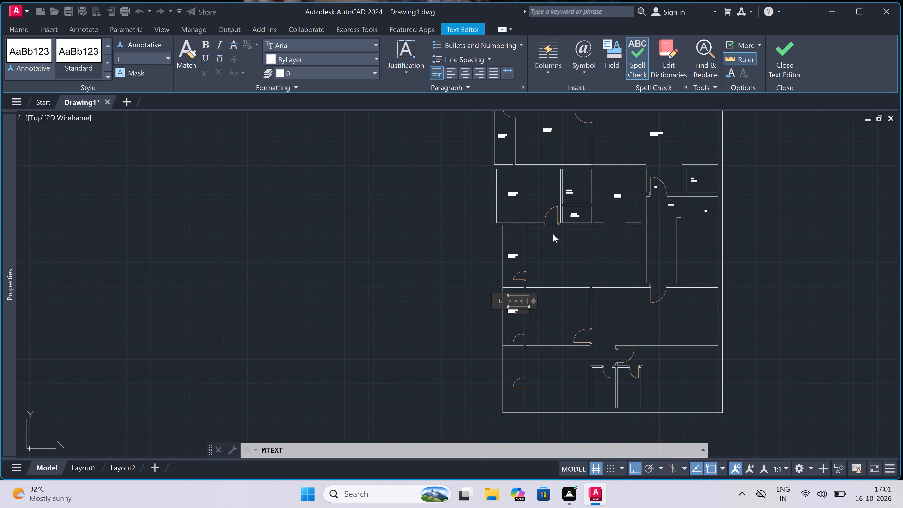
{"action": "scroll", "coordinate": [553, 235], "scroll_direction": "up", "scroll_amount": 1}
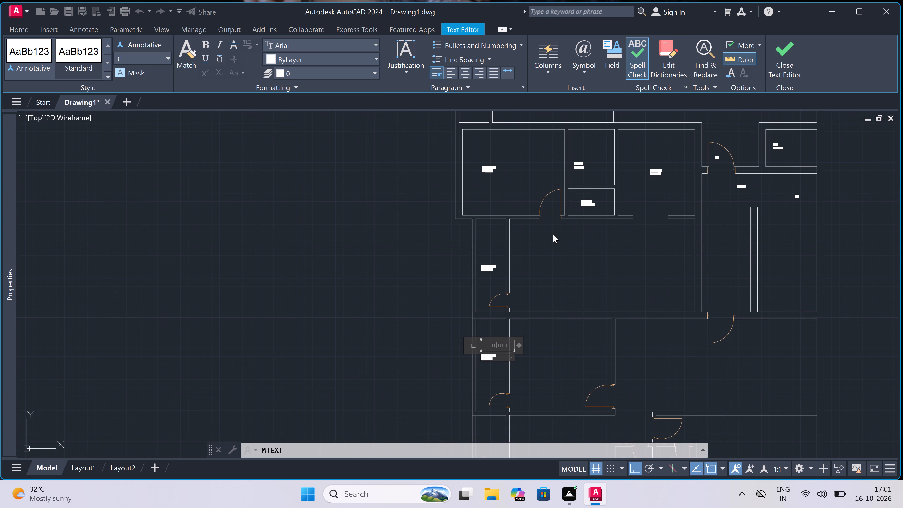
{"action": "scroll", "coordinate": [553, 235], "scroll_direction": "up", "scroll_amount": 1}
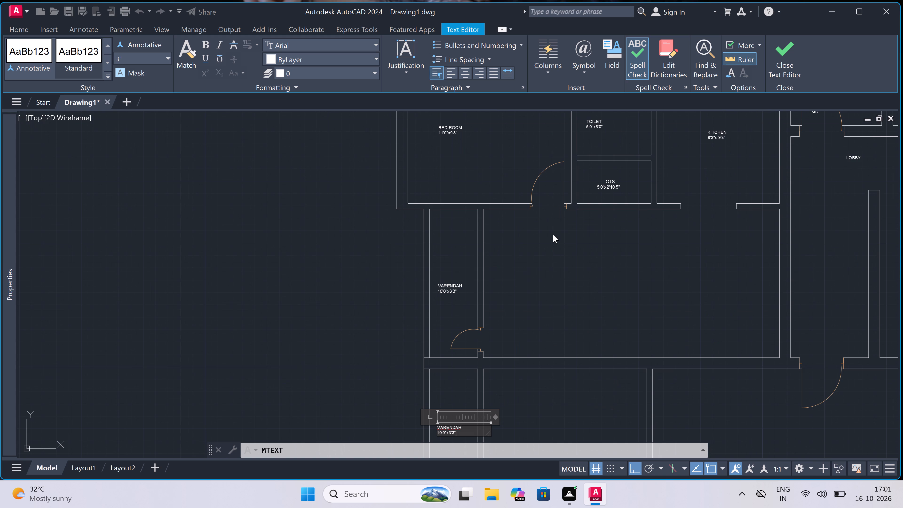
{"action": "scroll", "coordinate": [594, 226], "scroll_direction": "up", "scroll_amount": 1}
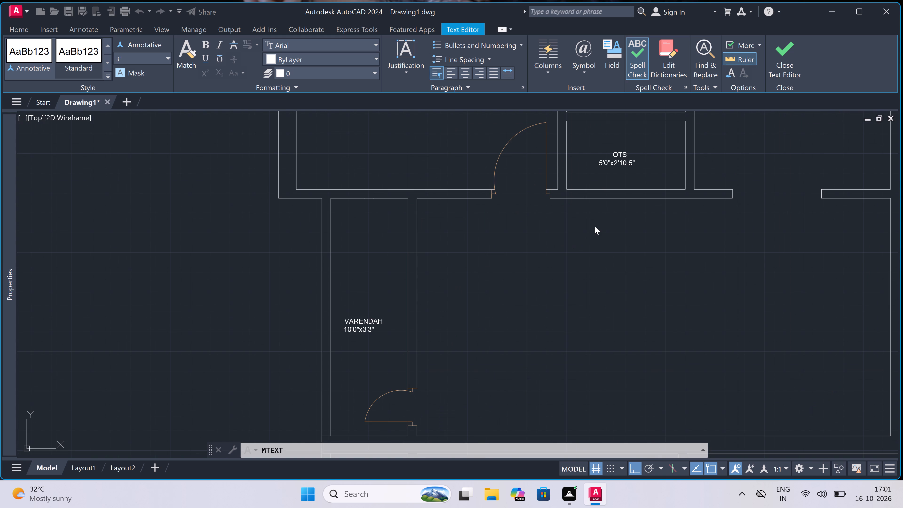
{"action": "double_click", "coordinate": [598, 234]}
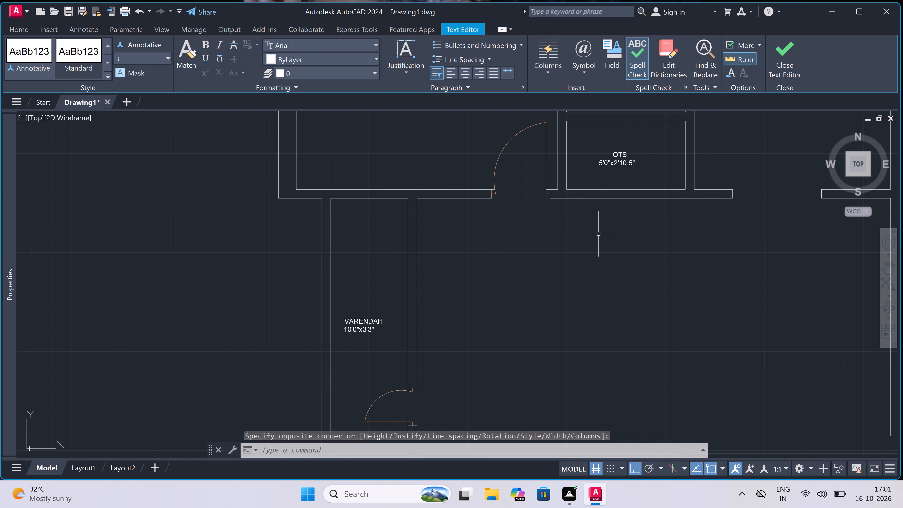
Place a multiline text box in the large room south of the OTS and enter the name LIVING / DINING.
{"action": "type", "text": "mt"}
{"action": "key", "text": "space"}
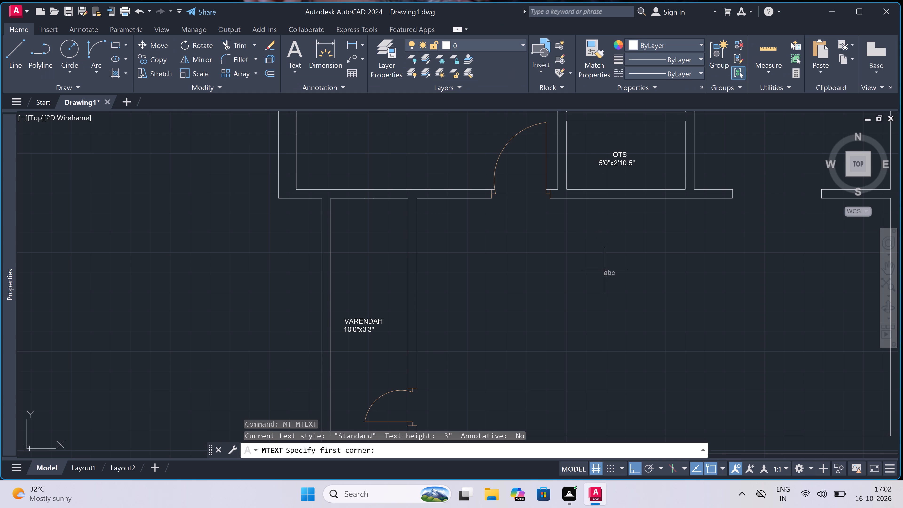
{"action": "double_click", "coordinate": [613, 242]}
{"action": "left_click", "coordinate": [763, 266]}
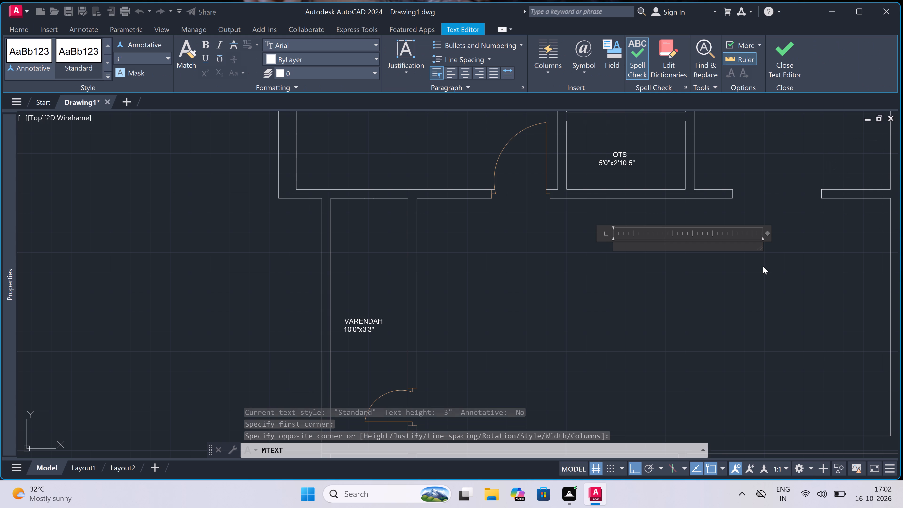
{"action": "key", "text": "l"}
{"action": "key", "text": "i"}
{"action": "key", "text": "b"}
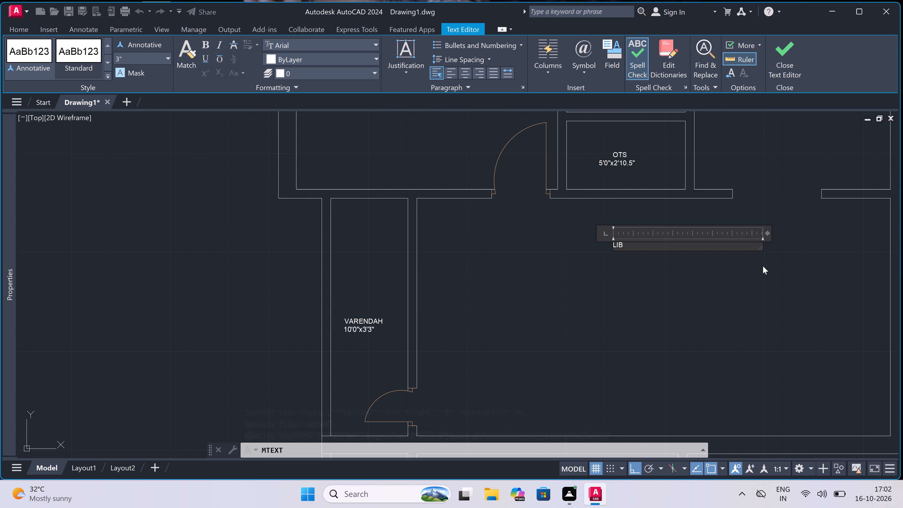
{"action": "key", "text": "BackSpace"}
{"action": "type", "text": "VI"}
{"action": "key", "text": "n"}
{"action": "key", "text": "g"}
{"action": "key", "text": "space"}
{"action": "type", "text": "."}
{"action": "key", "text": "BackSpace"}
{"action": "key", "text": "slash"}
{"action": "key", "text": "space"}
{"action": "key", "text": "d"}
{"action": "key", "text": "i"}
{"action": "key", "text": "n"}
{"action": "key", "text": "i"}
{"action": "key", "text": "n"}
{"action": "key", "text": "g"}
Add 20'1.5"x10'0" as the second line of the LIVING / DINING label and finish the text.
{"action": "key", "text": "Return"}
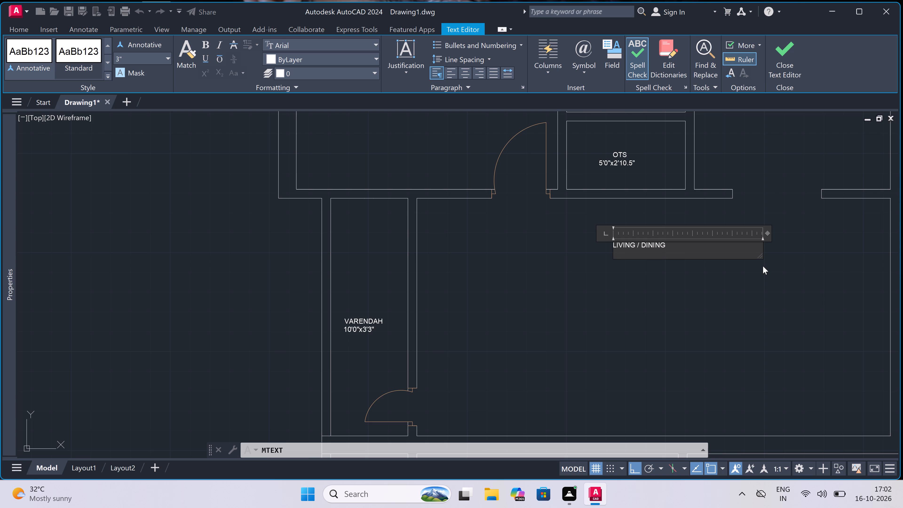
{"action": "key", "text": "2"}
{"action": "key", "text": "0"}
{"action": "key", "text": "apostrophe"}
{"action": "key", "text": "1"}
{"action": "key", "text": "period"}
{"action": "key", "text": "5"}
{"action": "key", "text": "x"}
{"action": "key", "text": "1"}
{"action": "key", "text": "0"}
{"action": "key", "text": "apostrophe"}
{"action": "key", "text": "o"}
{"action": "key", "text": "BackSpace"}
{"action": "key", "text": "0"}
{"action": "key", "text": "shift+quotedbl"}
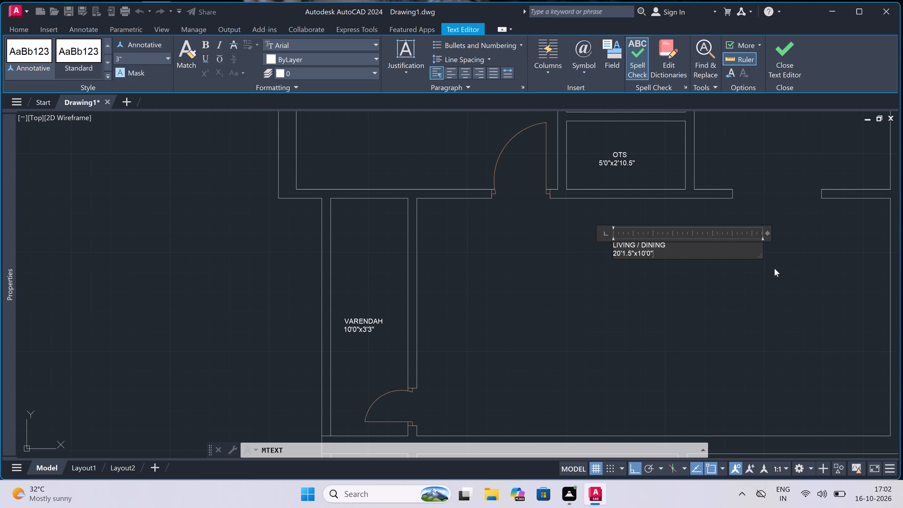
{"action": "scroll", "coordinate": [801, 238], "scroll_direction": "down", "scroll_amount": 1}
{"action": "scroll", "coordinate": [812, 261], "scroll_direction": "down", "scroll_amount": 1}
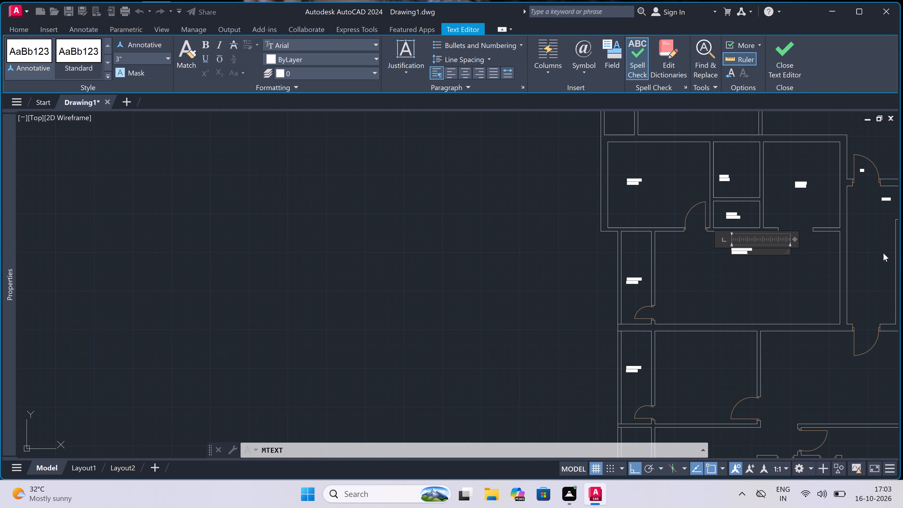
{"action": "scroll", "coordinate": [883, 253], "scroll_direction": "up", "scroll_amount": 1}
{"action": "scroll", "coordinate": [879, 253], "scroll_direction": "down", "scroll_amount": 1}
{"action": "scroll", "coordinate": [811, 255], "scroll_direction": "up", "scroll_amount": 1}
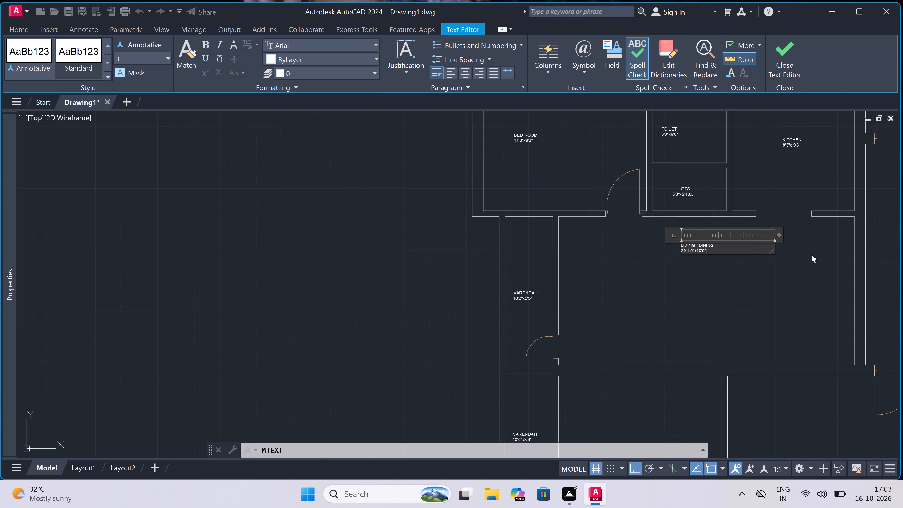
{"action": "scroll", "coordinate": [812, 254], "scroll_direction": "up", "scroll_amount": 2}
{"action": "scroll", "coordinate": [812, 254], "scroll_direction": "down", "scroll_amount": 2}
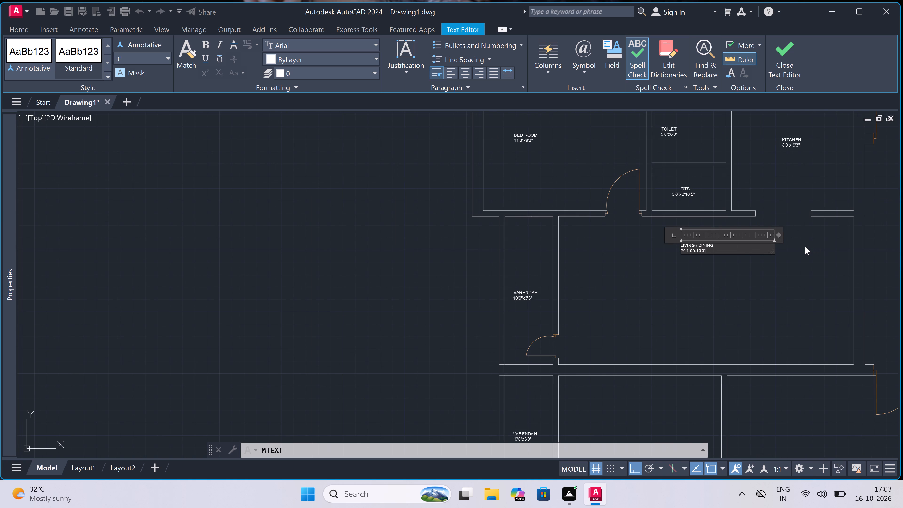
{"action": "scroll", "coordinate": [811, 233], "scroll_direction": "up", "scroll_amount": 1}
{"action": "scroll", "coordinate": [811, 233], "scroll_direction": "down", "scroll_amount": 2}
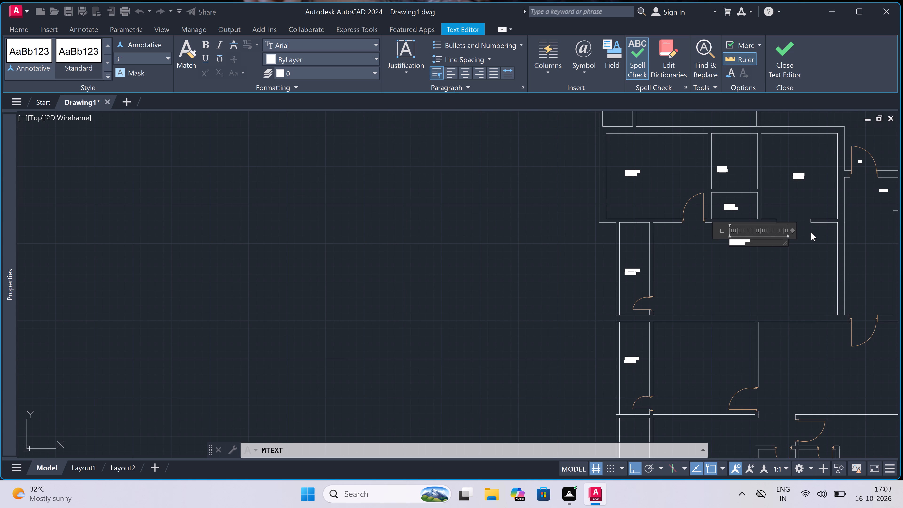
{"action": "scroll", "coordinate": [811, 233], "scroll_direction": "up", "scroll_amount": 2}
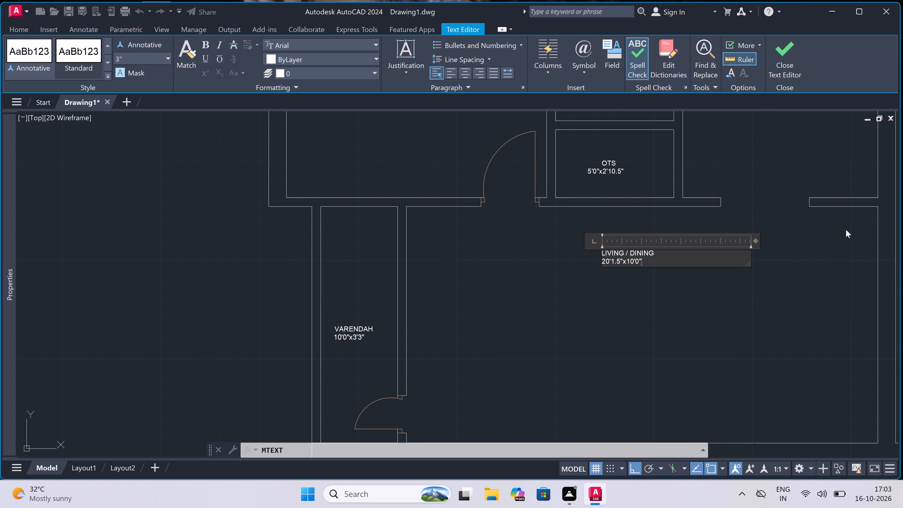
{"action": "left_click", "coordinate": [846, 230]}
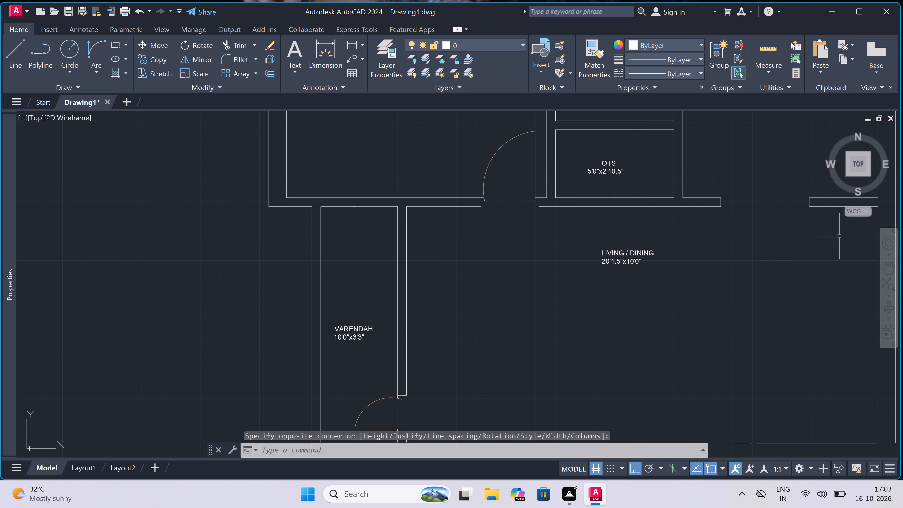
Place the multiline text MD in the living/dining room's northeast corner, just below the kitchen wall.
{"action": "left_click", "coordinate": [839, 236]}
{"action": "type", "text": "mt"}
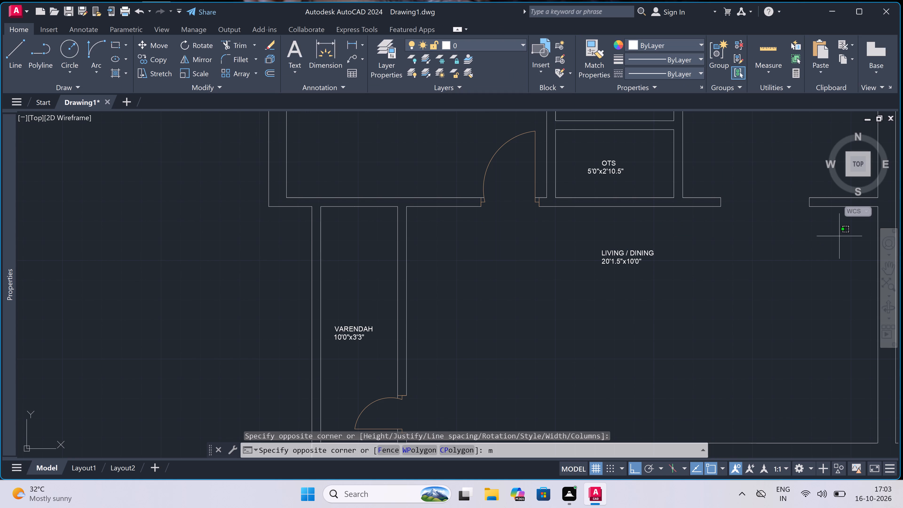
{"action": "key", "text": "space"}
{"action": "left_click", "coordinate": [834, 237]}
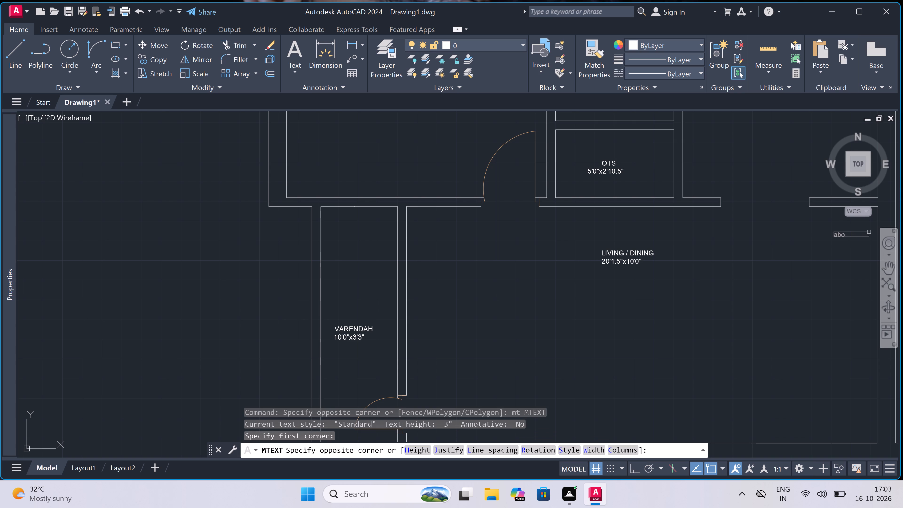
{"action": "left_click", "coordinate": [867, 223]}
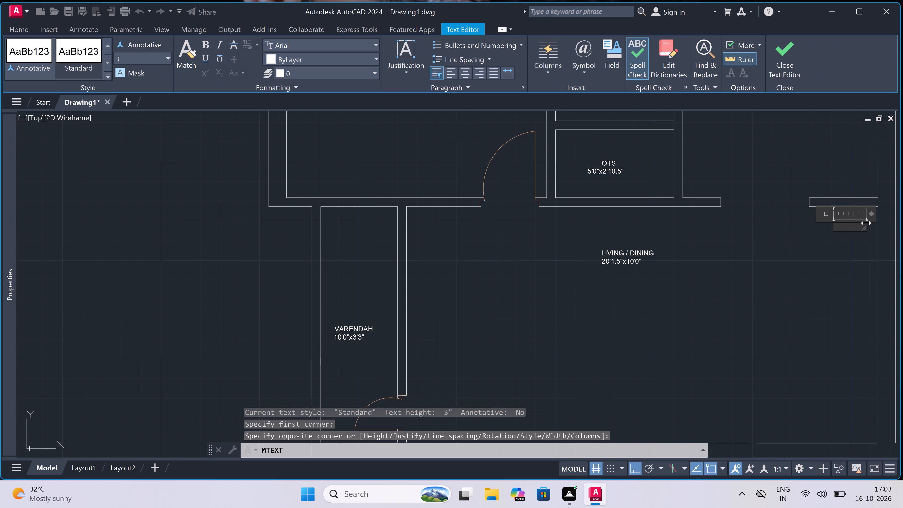
{"action": "key", "text": "m"}
{"action": "key", "text": "d"}
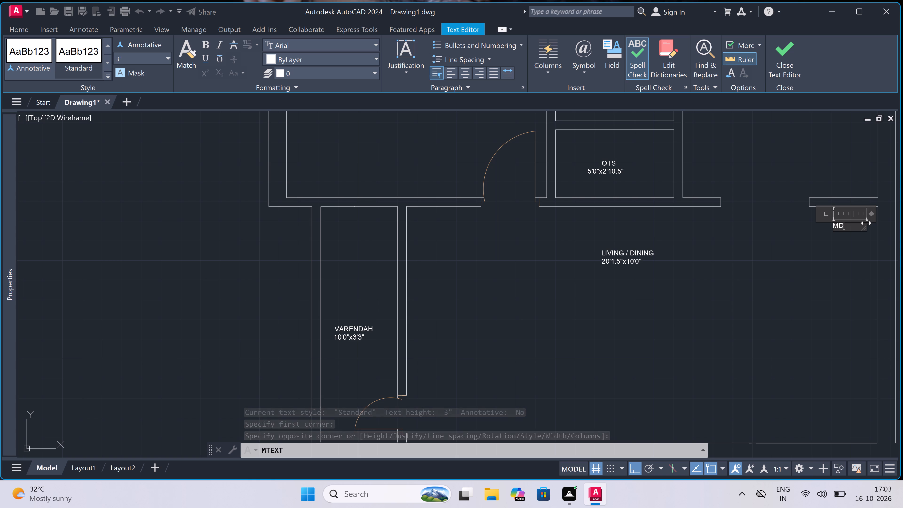
{"action": "double_click", "coordinate": [859, 266]}
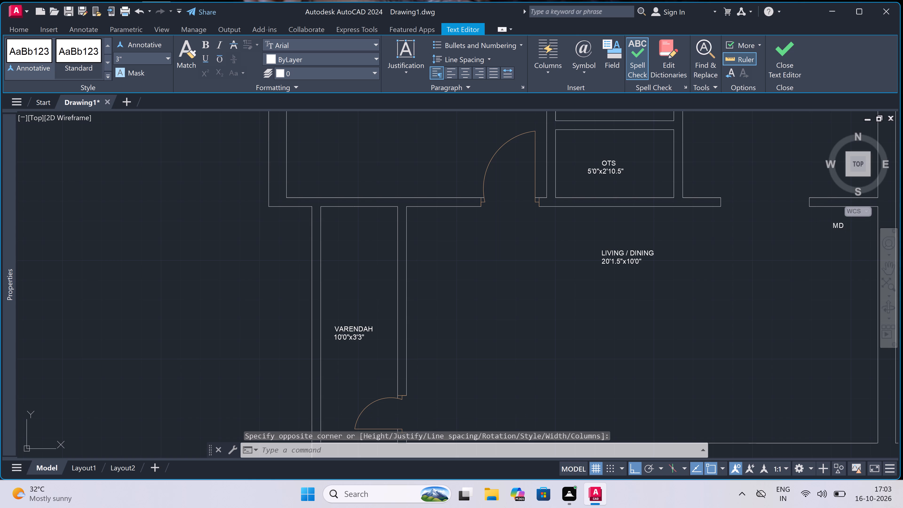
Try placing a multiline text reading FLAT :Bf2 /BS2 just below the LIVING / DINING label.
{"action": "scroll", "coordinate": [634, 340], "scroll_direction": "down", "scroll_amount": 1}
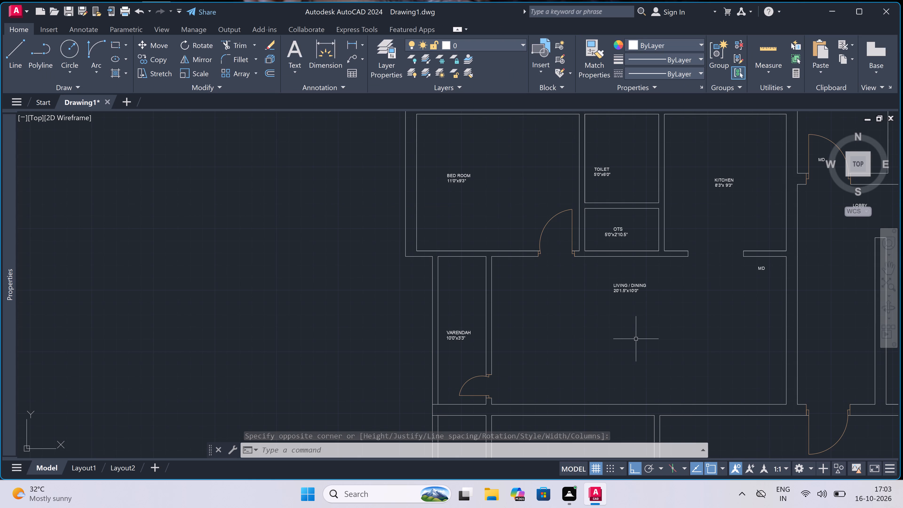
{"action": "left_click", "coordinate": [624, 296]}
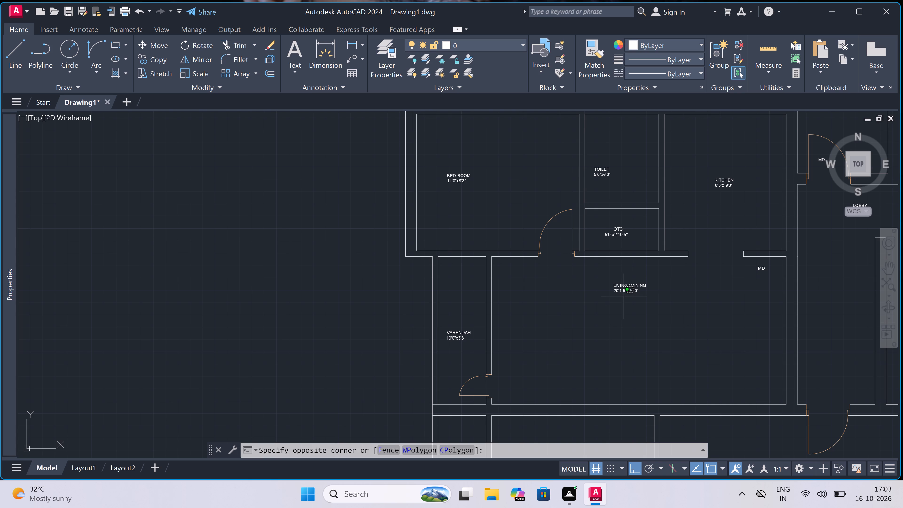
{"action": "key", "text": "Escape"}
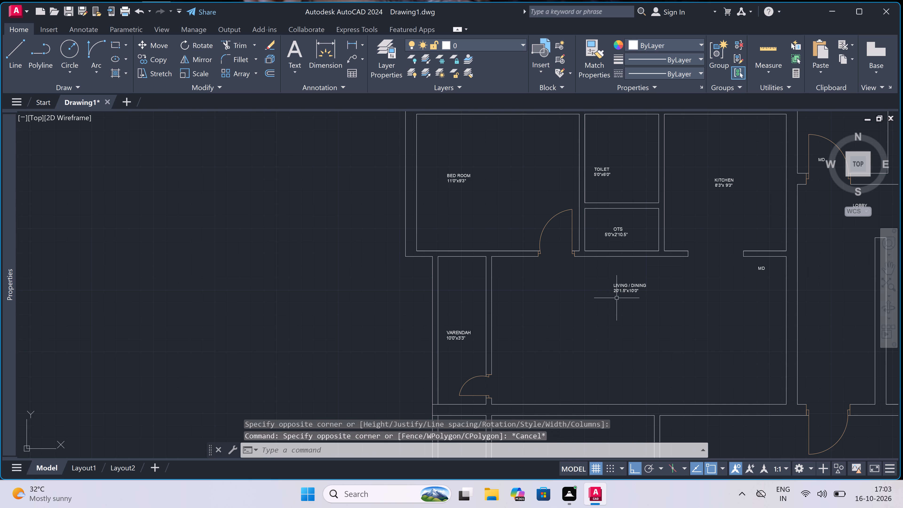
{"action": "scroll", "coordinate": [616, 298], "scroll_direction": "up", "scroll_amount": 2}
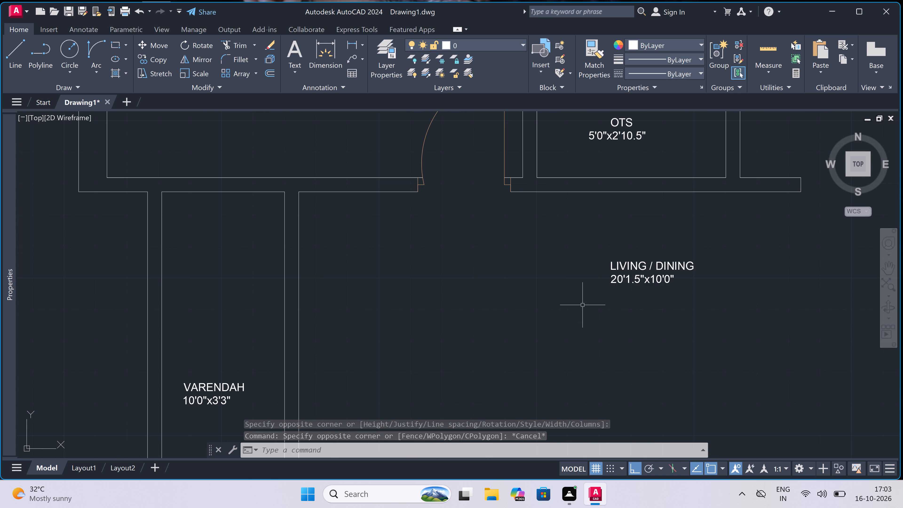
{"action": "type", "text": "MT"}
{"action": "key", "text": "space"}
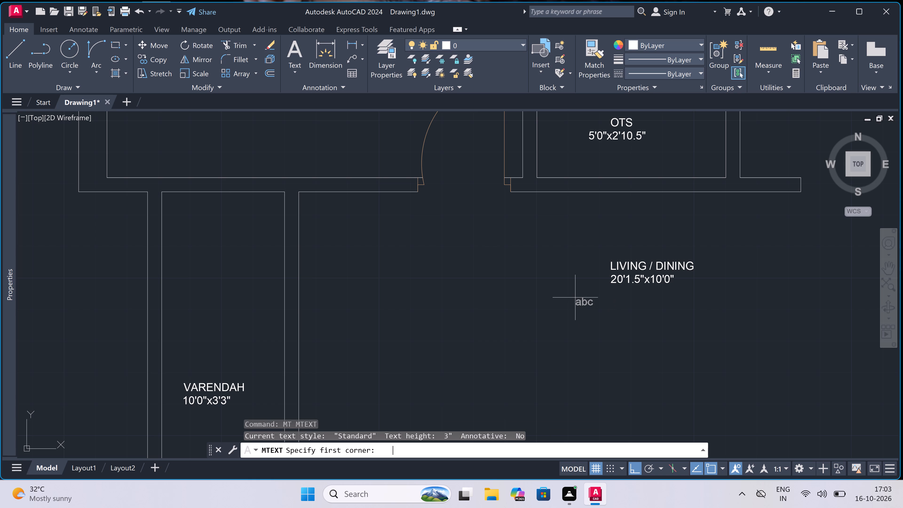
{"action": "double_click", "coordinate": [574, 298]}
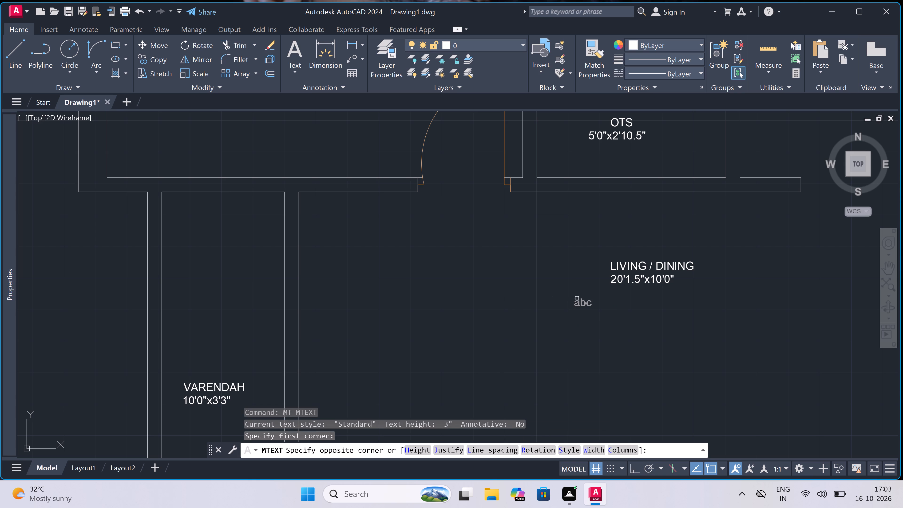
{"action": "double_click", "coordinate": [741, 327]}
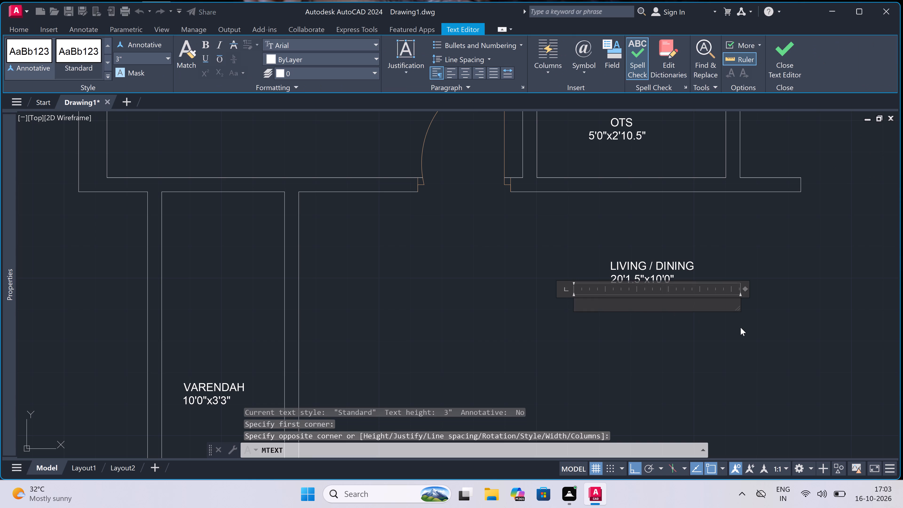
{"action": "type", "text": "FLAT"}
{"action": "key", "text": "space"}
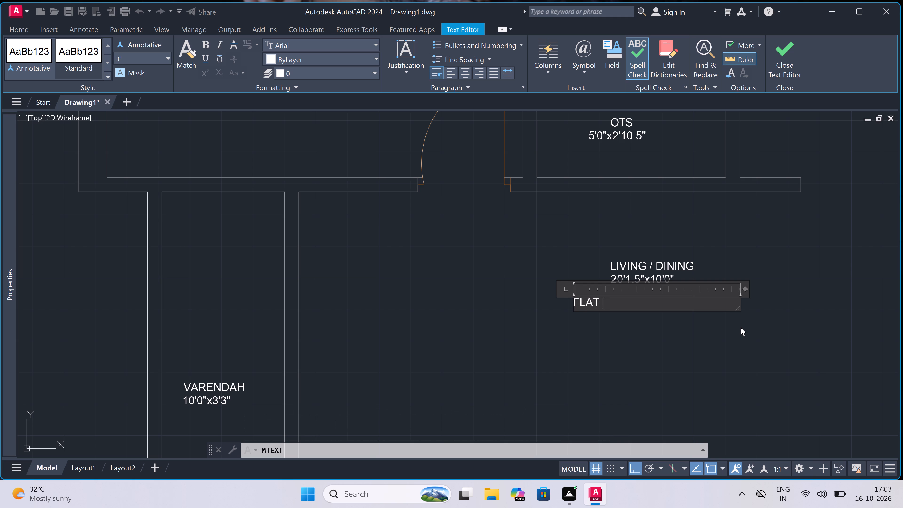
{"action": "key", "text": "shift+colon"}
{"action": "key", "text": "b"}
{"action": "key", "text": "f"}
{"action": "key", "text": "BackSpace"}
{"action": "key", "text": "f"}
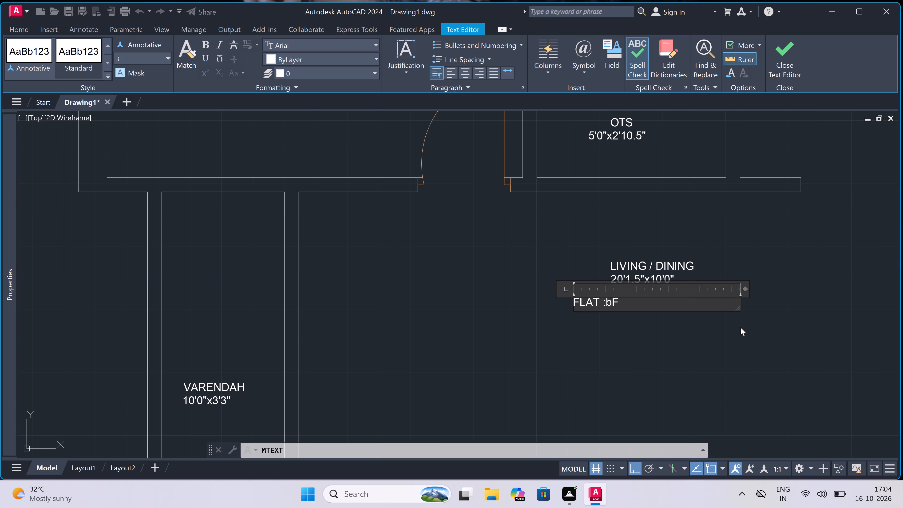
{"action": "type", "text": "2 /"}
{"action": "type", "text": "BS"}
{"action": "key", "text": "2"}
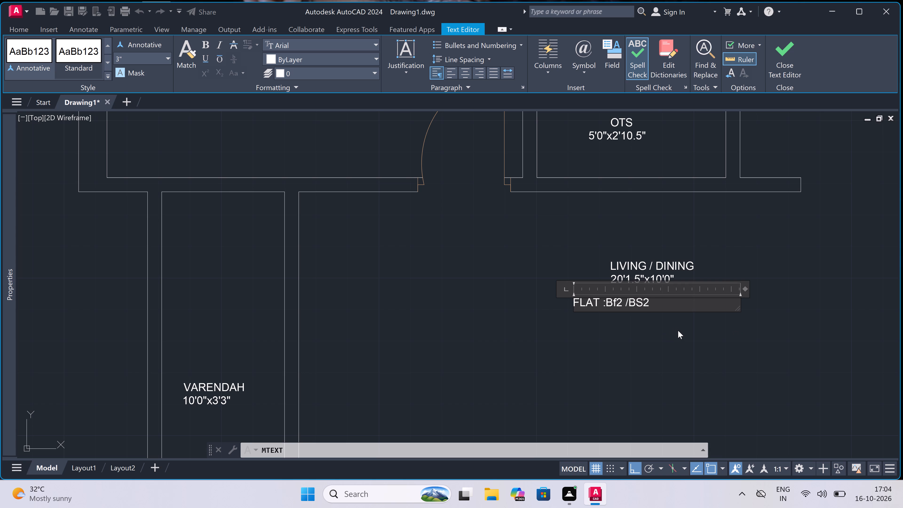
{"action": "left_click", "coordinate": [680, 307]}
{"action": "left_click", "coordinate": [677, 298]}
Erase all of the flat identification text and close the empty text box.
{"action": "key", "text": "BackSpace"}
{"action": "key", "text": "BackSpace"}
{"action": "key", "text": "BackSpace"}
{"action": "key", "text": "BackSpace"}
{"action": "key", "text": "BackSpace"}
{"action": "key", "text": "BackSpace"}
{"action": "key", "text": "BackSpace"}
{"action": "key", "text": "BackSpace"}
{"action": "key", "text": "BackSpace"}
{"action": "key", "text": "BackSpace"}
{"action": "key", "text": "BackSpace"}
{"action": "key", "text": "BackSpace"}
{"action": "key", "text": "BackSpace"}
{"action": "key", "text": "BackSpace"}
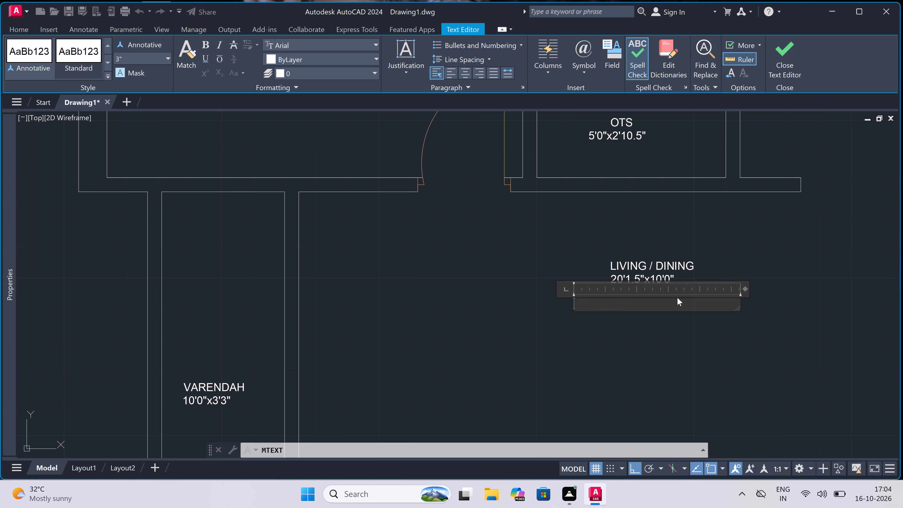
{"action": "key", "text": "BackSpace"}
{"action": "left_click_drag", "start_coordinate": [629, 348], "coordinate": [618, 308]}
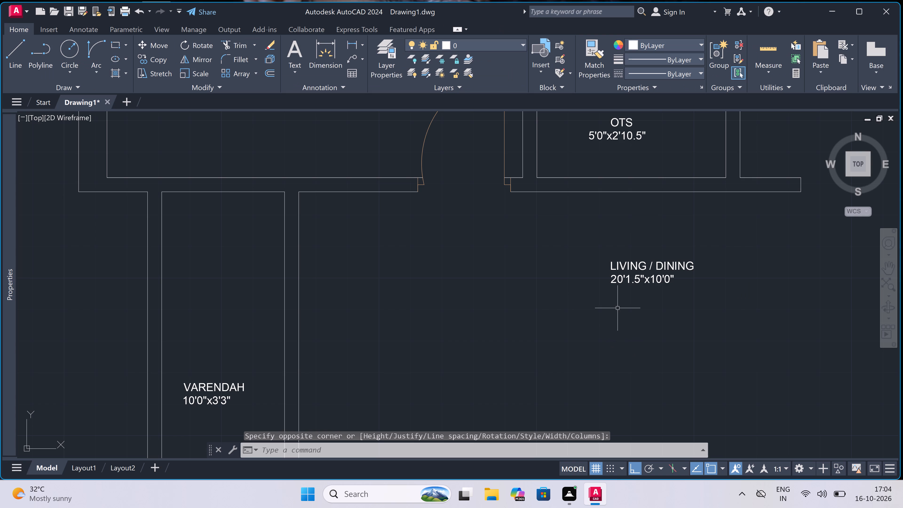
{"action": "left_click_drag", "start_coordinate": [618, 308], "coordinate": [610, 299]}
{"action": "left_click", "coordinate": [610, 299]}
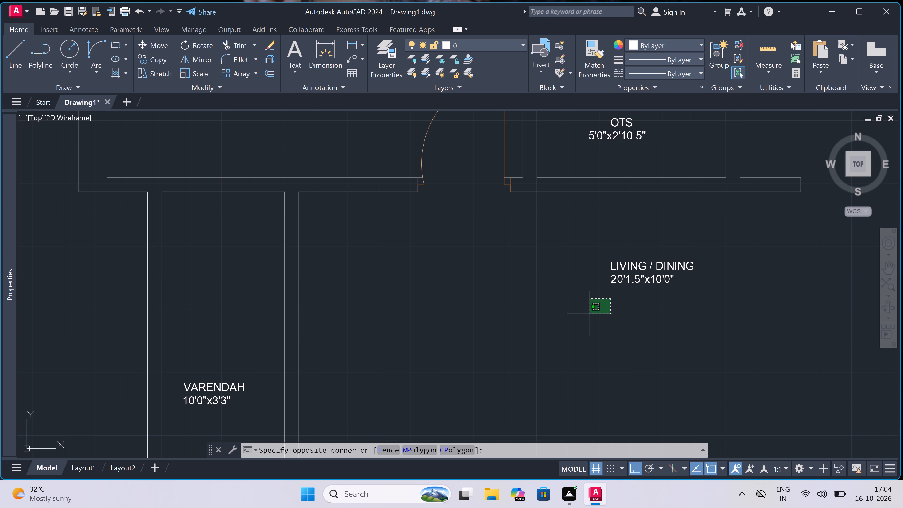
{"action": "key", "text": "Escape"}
Place a new multiline text box directly below the LIVING / DINING dimensions and enter FLAT : with a space on each side of the colon.
{"action": "type", "text": "MT"}
{"action": "key", "text": "space"}
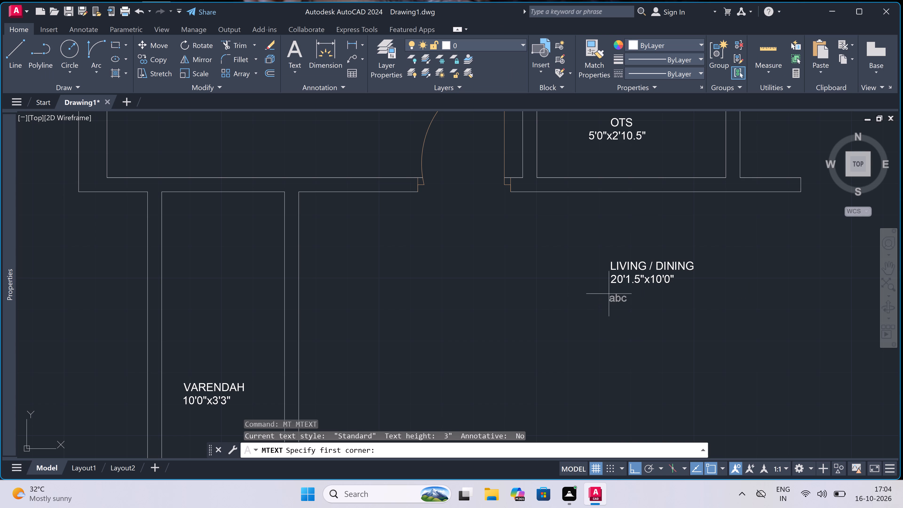
{"action": "left_click", "coordinate": [605, 299]}
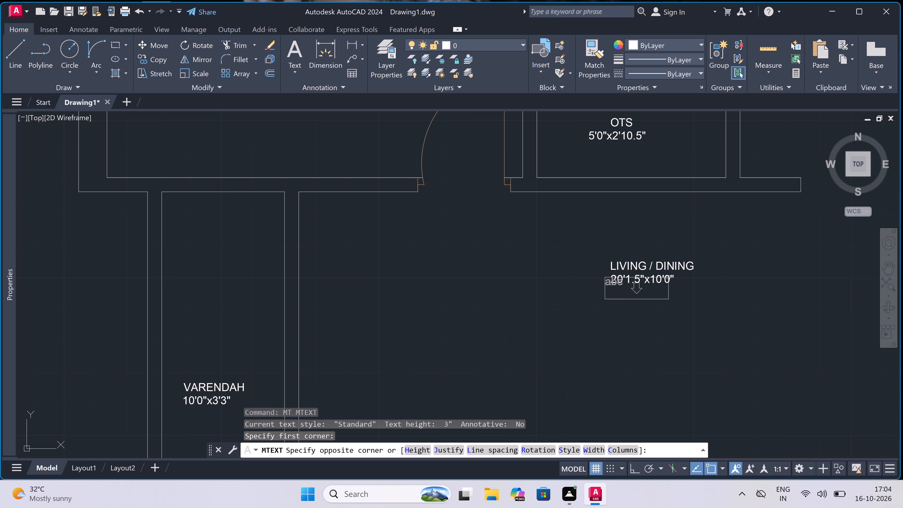
{"action": "left_click", "coordinate": [747, 290]}
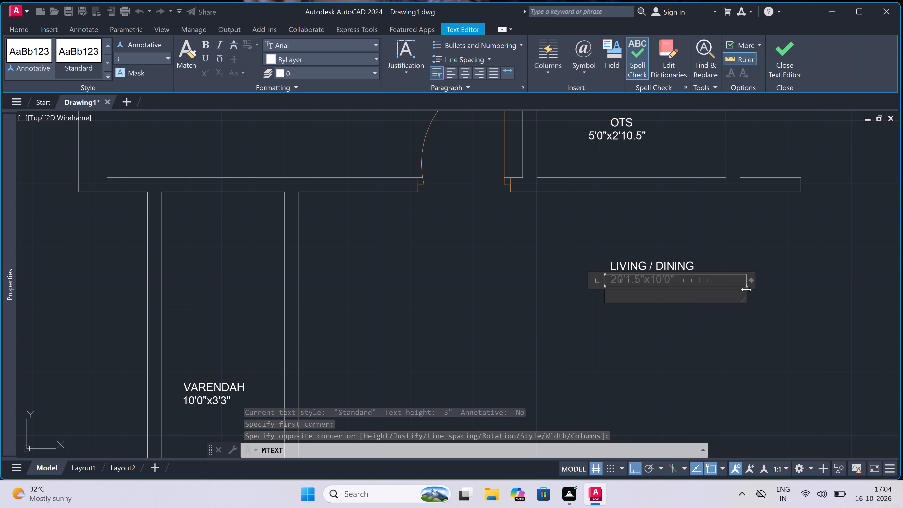
{"action": "type", "text": "FLAT"}
{"action": "key", "text": "shift+quotedbl"}
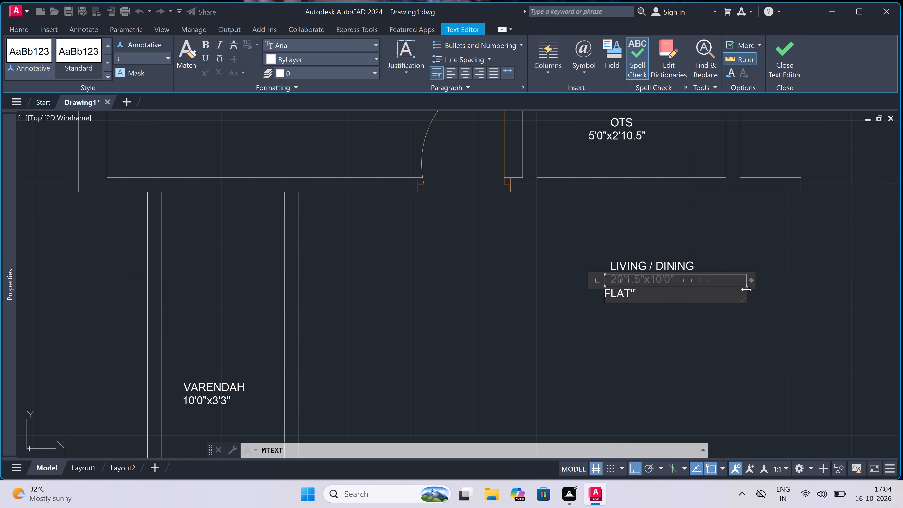
{"action": "key", "text": "BackSpace"}
{"action": "key", "text": "shift+colon"}
{"action": "left_click", "coordinate": [628, 295]}
{"action": "key", "text": "space"}
{"action": "left_click", "coordinate": [638, 294]}
{"action": "key", "text": "space"}
Complete the flat identification below the LIVING / DINING dimensions as FLAT : BF2 /BS2 and finish the multiline text.
{"action": "key", "text": "b"}
{"action": "key", "text": "f"}
{"action": "key", "text": "2"}
{"action": "key", "text": "space"}
{"action": "key", "text": "slash"}
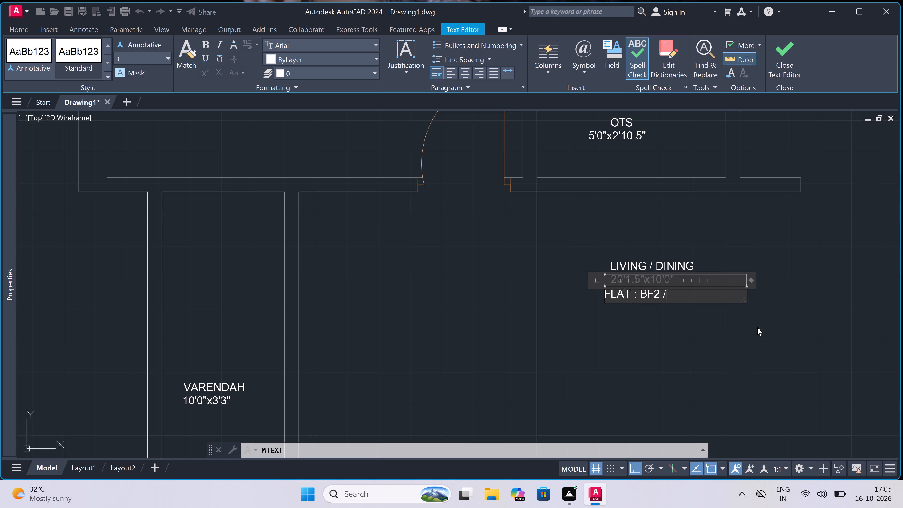
{"action": "type", "text": "BS"}
{"action": "key", "text": "2"}
{"action": "key", "text": "space"}
{"action": "key", "text": "space"}
{"action": "key", "text": "space"}
{"action": "left_click", "coordinate": [633, 372]}
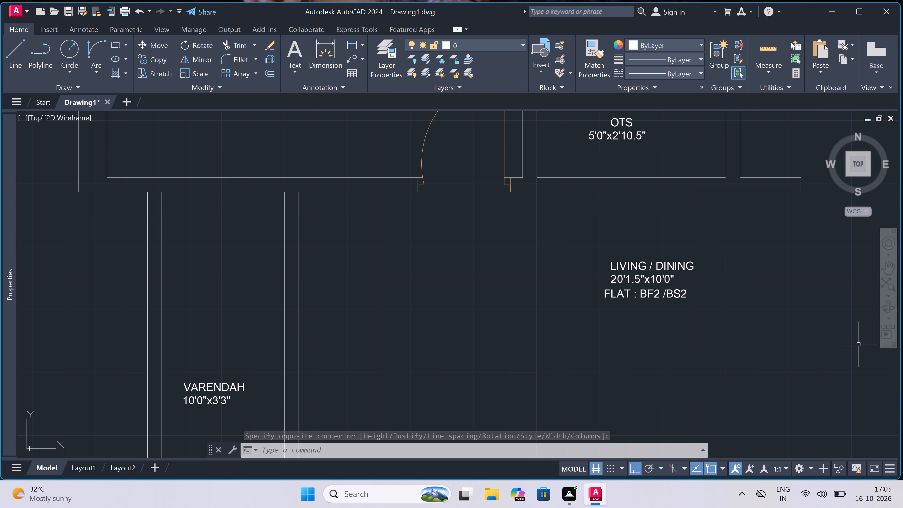
Look over the whole floor plan and its existing labels to find the rooms still without a name.
{"action": "scroll", "coordinate": [795, 321], "scroll_direction": "down", "scroll_amount": 2}
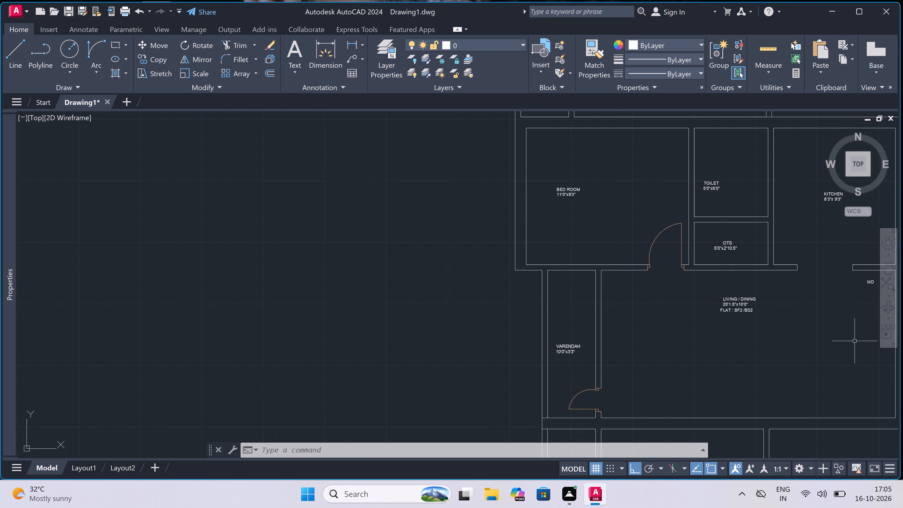
{"action": "scroll", "coordinate": [855, 341], "scroll_direction": "down", "scroll_amount": 1}
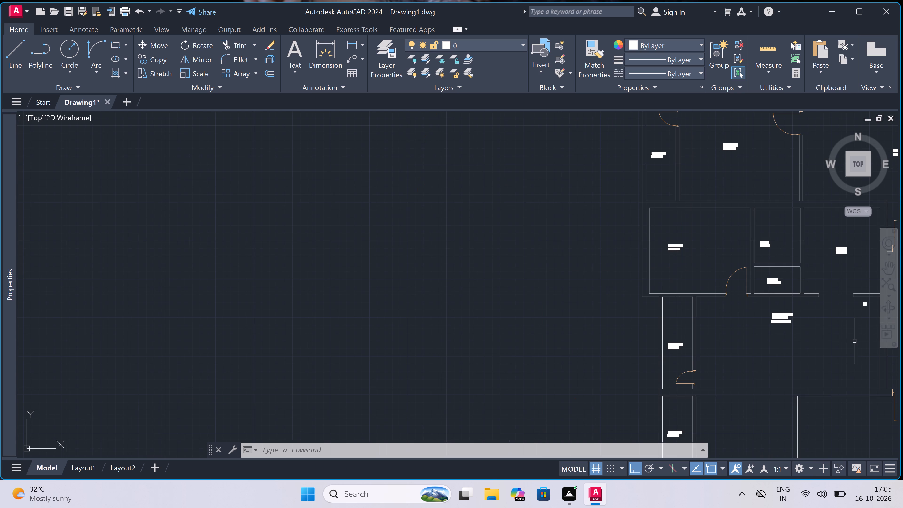
{"action": "scroll", "coordinate": [855, 341], "scroll_direction": "down", "scroll_amount": 2}
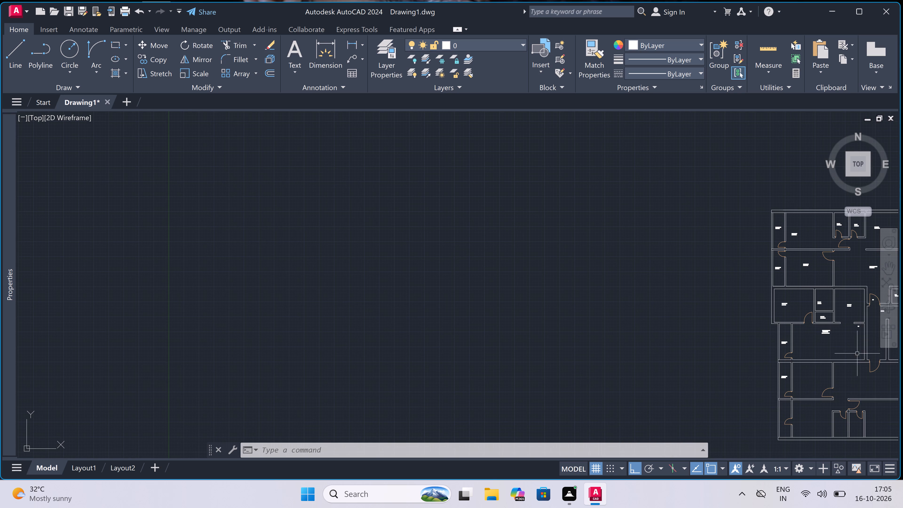
{"action": "scroll", "coordinate": [873, 409], "scroll_direction": "up", "scroll_amount": 3}
{"action": "scroll", "coordinate": [873, 409], "scroll_direction": "down", "scroll_amount": 2}
{"action": "scroll", "coordinate": [885, 401], "scroll_direction": "up", "scroll_amount": 1}
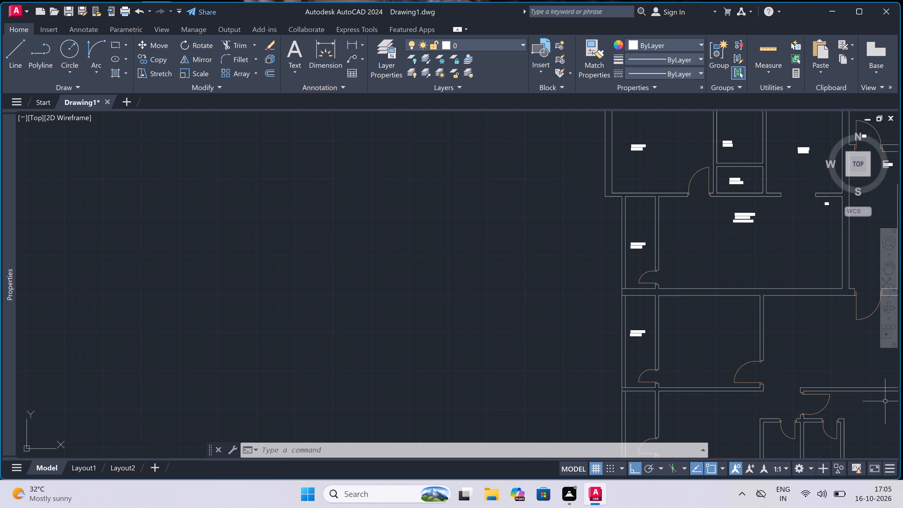
{"action": "scroll", "coordinate": [885, 401], "scroll_direction": "up", "scroll_amount": 2}
{"action": "scroll", "coordinate": [885, 401], "scroll_direction": "down", "scroll_amount": 5}
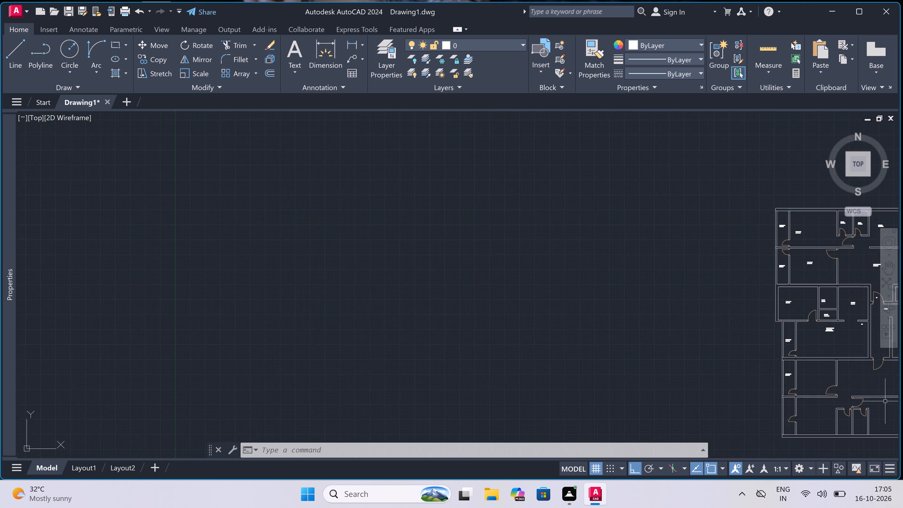
{"action": "scroll", "coordinate": [885, 401], "scroll_direction": "down", "scroll_amount": 2}
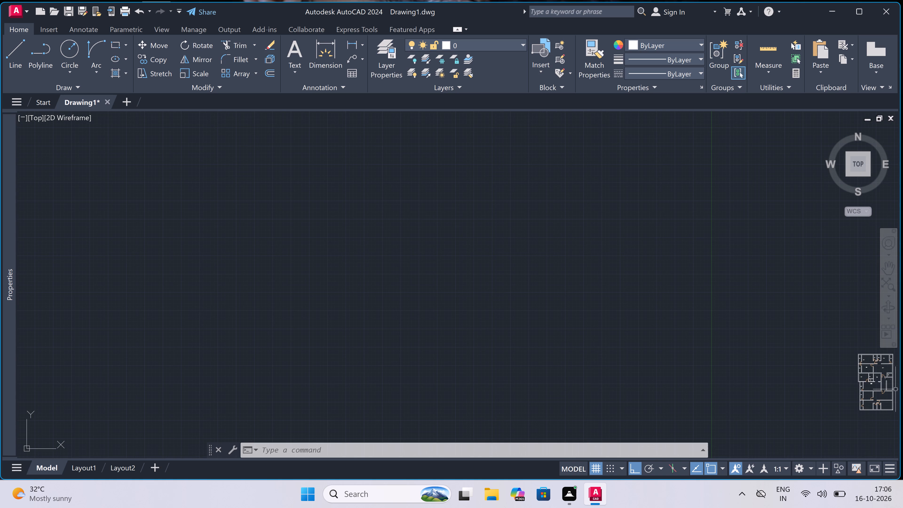
{"action": "scroll", "coordinate": [902, 375], "scroll_direction": "up", "scroll_amount": 7}
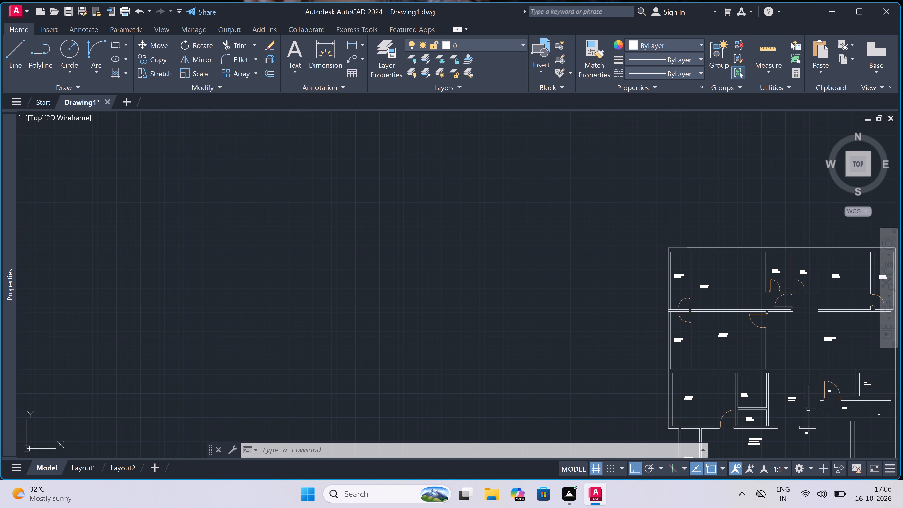
{"action": "scroll", "coordinate": [824, 414], "scroll_direction": "up", "scroll_amount": 1}
{"action": "scroll", "coordinate": [824, 414], "scroll_direction": "down", "scroll_amount": 3}
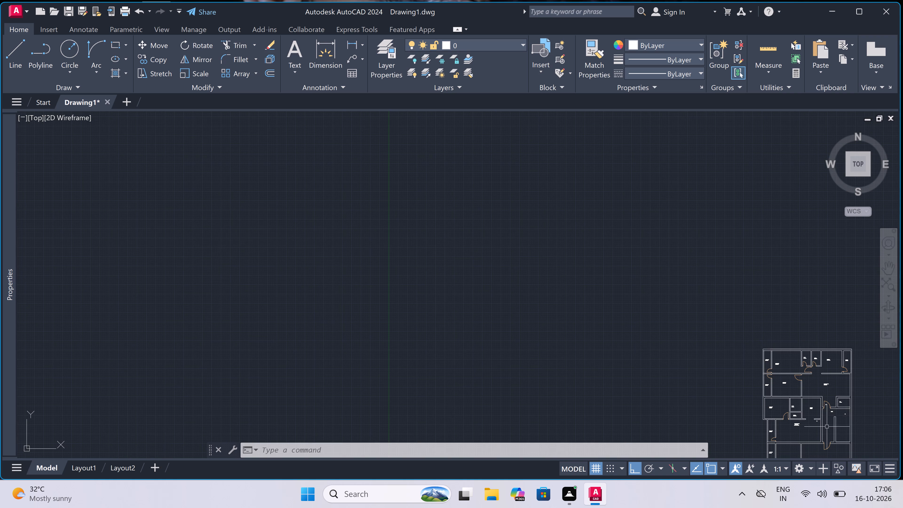
{"action": "scroll", "coordinate": [830, 440], "scroll_direction": "up", "scroll_amount": 4}
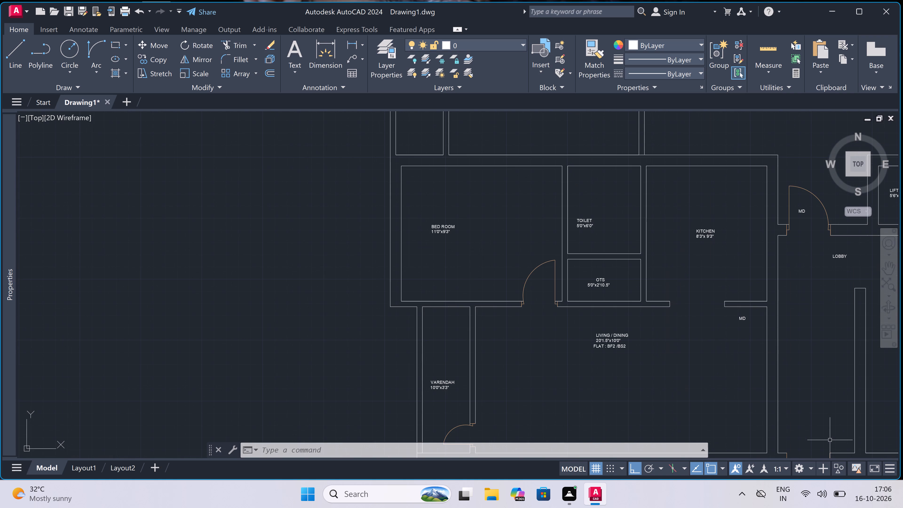
{"action": "scroll", "coordinate": [830, 440], "scroll_direction": "down", "scroll_amount": 2}
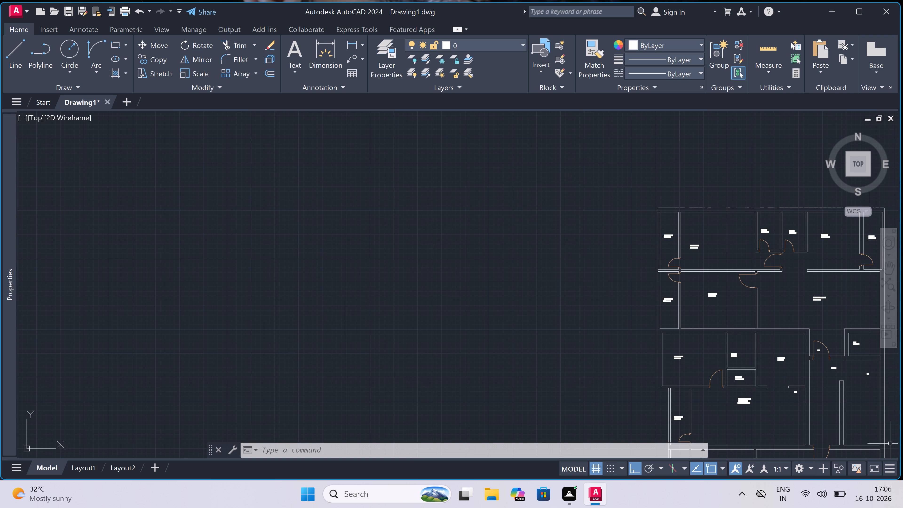
{"action": "scroll", "coordinate": [893, 443], "scroll_direction": "up", "scroll_amount": 2}
{"action": "scroll", "coordinate": [893, 442], "scroll_direction": "down", "scroll_amount": 2}
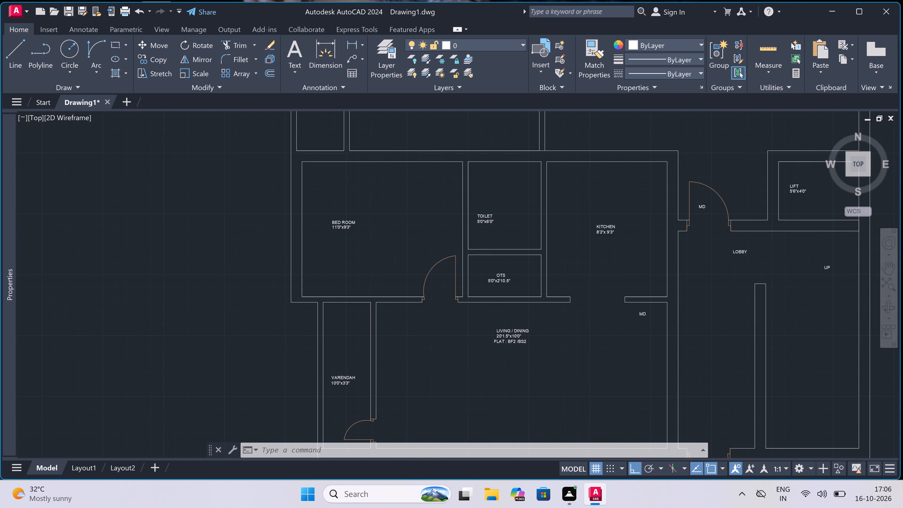
{"action": "scroll", "coordinate": [893, 441], "scroll_direction": "down", "scroll_amount": 1}
{"action": "scroll", "coordinate": [860, 449], "scroll_direction": "up", "scroll_amount": 1}
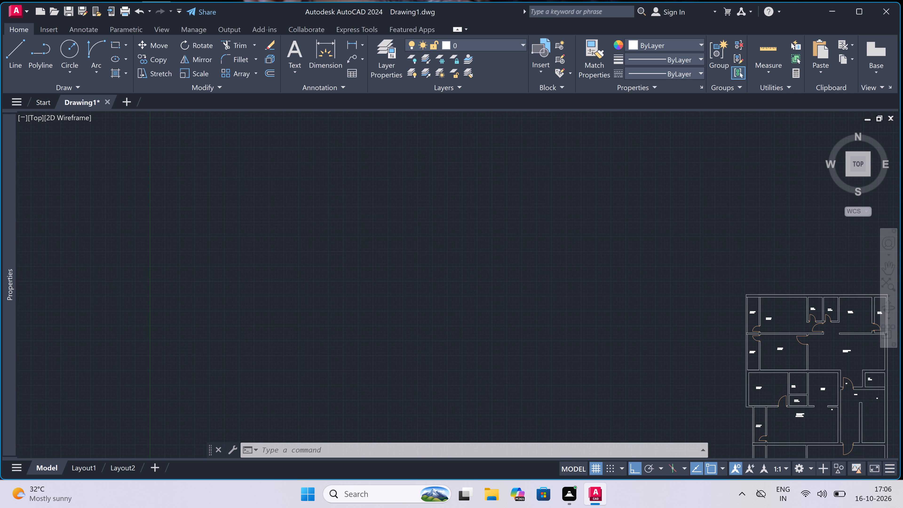
{"action": "scroll", "coordinate": [860, 419], "scroll_direction": "up", "scroll_amount": 3}
{"action": "scroll", "coordinate": [825, 352], "scroll_direction": "up", "scroll_amount": 1}
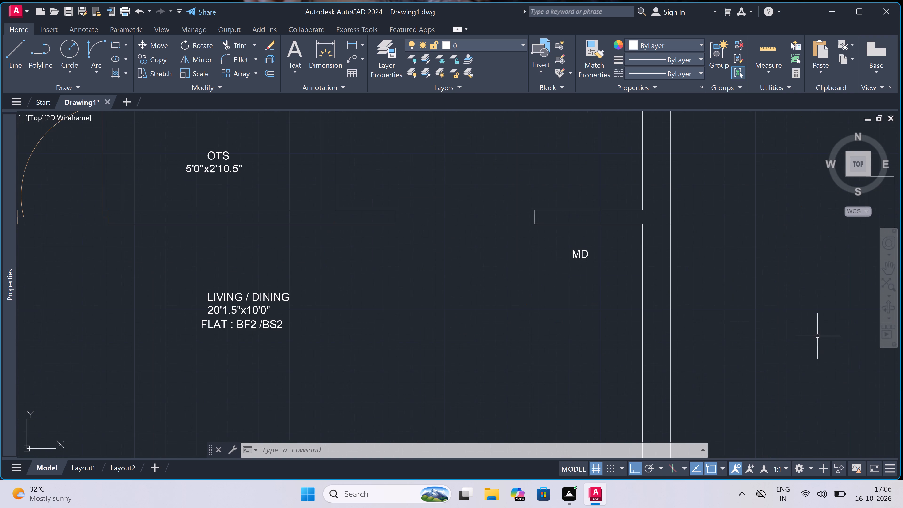
{"action": "scroll", "coordinate": [810, 323], "scroll_direction": "down", "scroll_amount": 3}
{"action": "scroll", "coordinate": [754, 420], "scroll_direction": "up", "scroll_amount": 2}
{"action": "scroll", "coordinate": [754, 420], "scroll_direction": "down", "scroll_amount": 5}
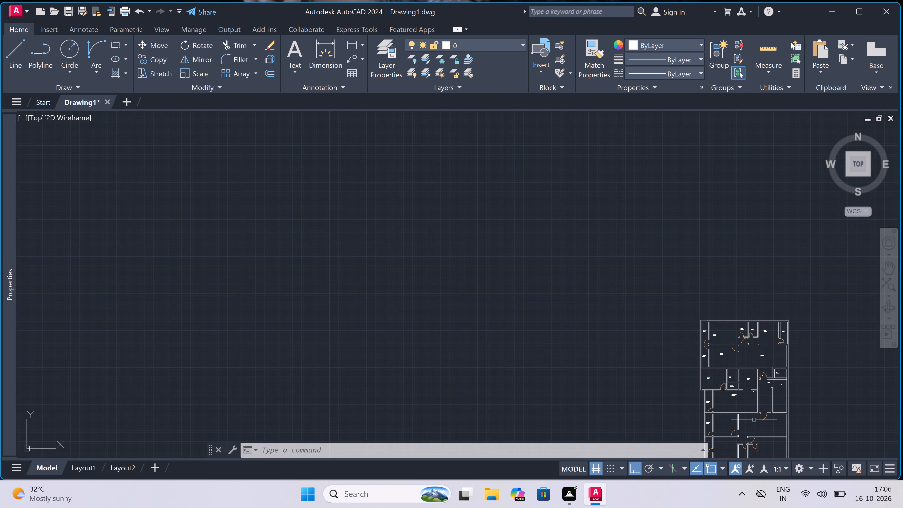
Place a multiline text box in the room beside the lower 10'0"x3'3" VARENDAH and enter BED ROOM.
{"action": "scroll", "coordinate": [746, 443], "scroll_direction": "up", "scroll_amount": 4}
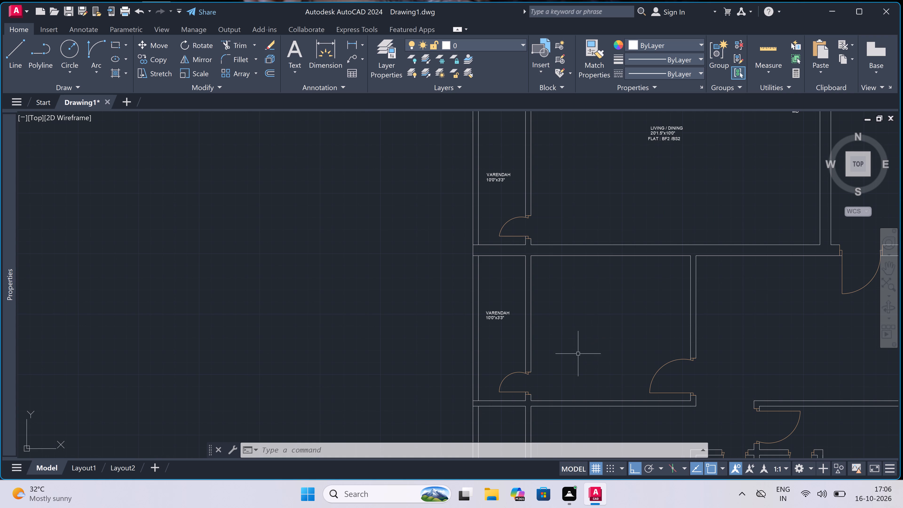
{"action": "triple_click", "coordinate": [557, 322]}
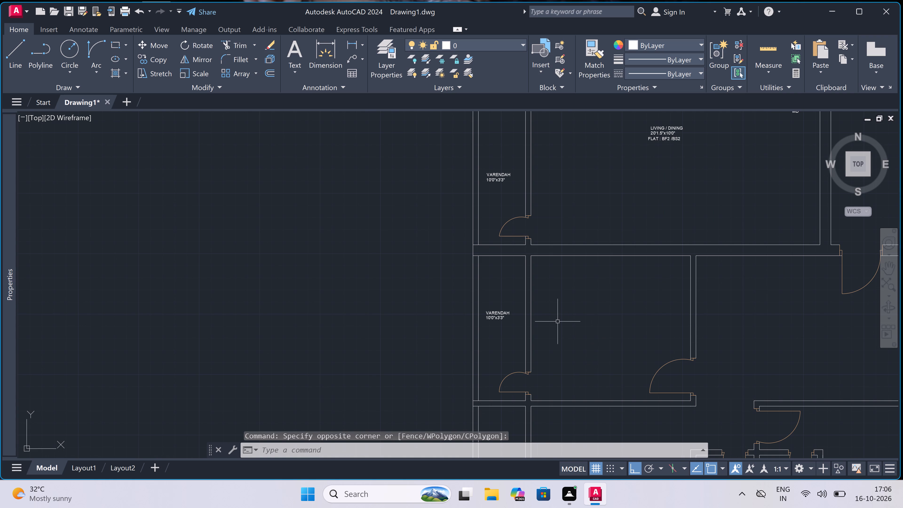
{"action": "type", "text": "MT"}
{"action": "key", "text": "space"}
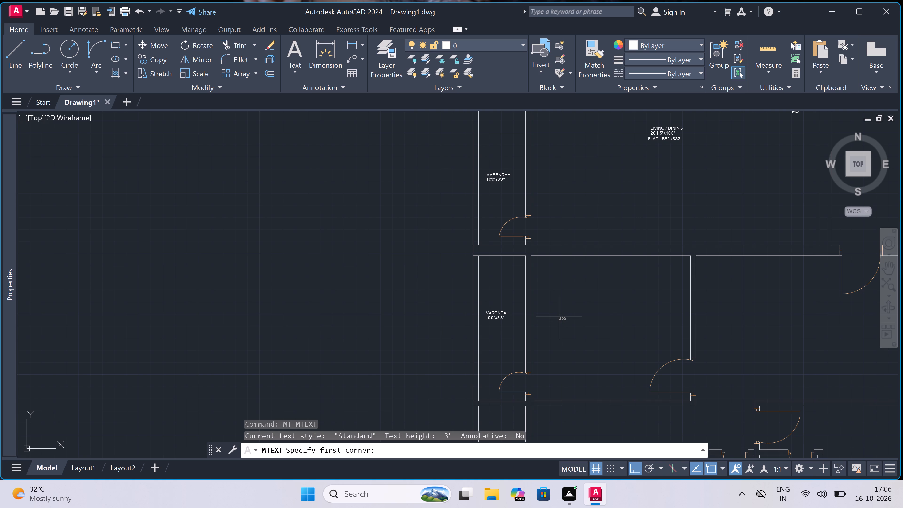
{"action": "left_click", "coordinate": [567, 314]}
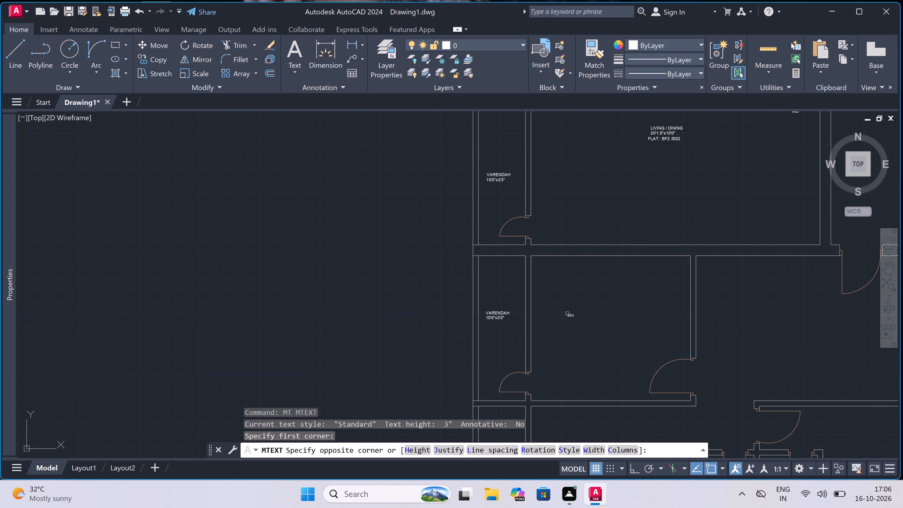
{"action": "left_click", "coordinate": [685, 301]}
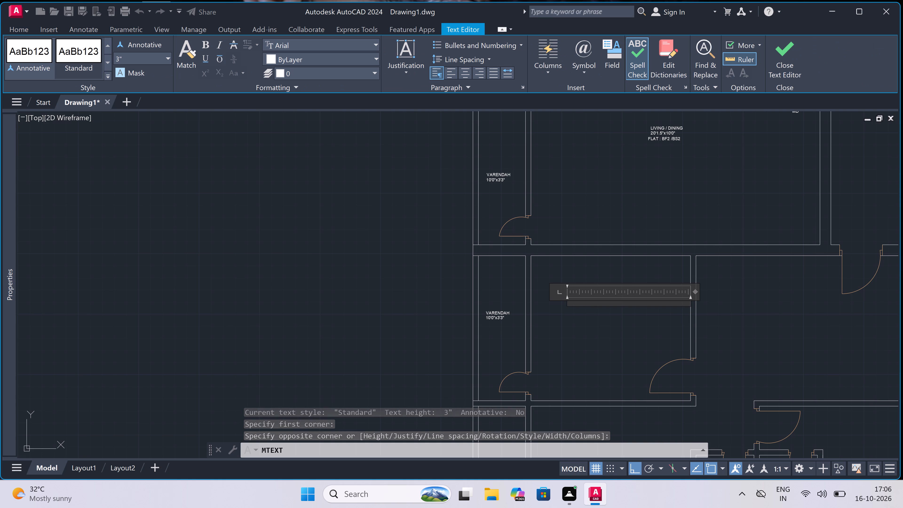
{"action": "key", "text": "b"}
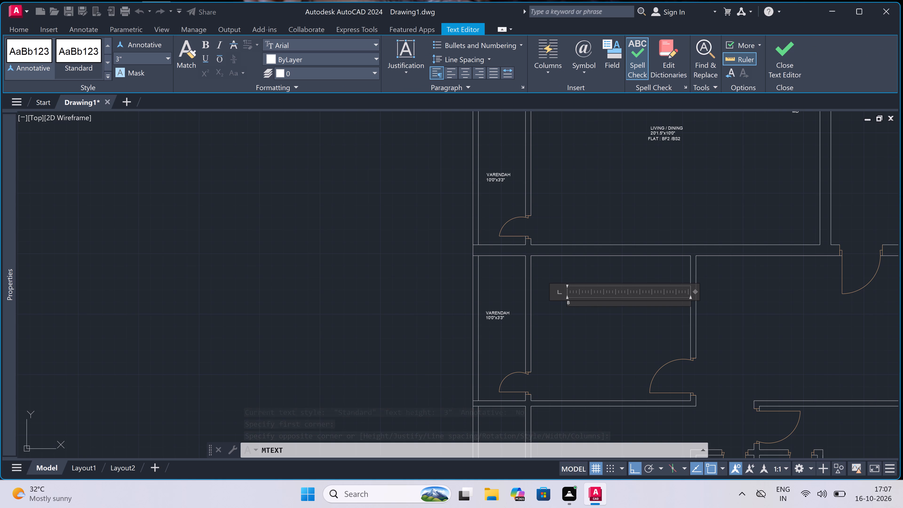
{"action": "type", "text": "ED"}
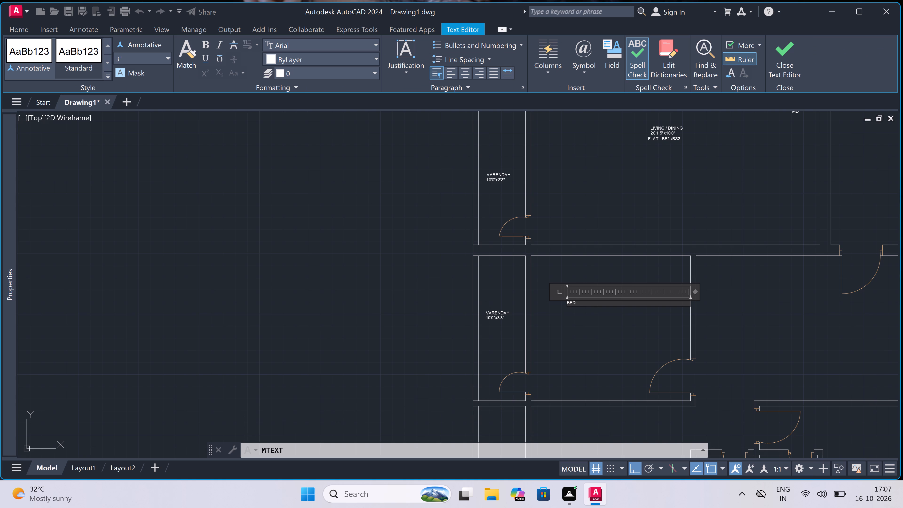
{"action": "key", "text": "space"}
{"action": "key", "text": "r"}
{"action": "type", "text": "OOM"}
Add the dimensions 11'0"x10'0" on a second line under BED ROOM and finish the multiline text.
{"action": "key", "text": "Return"}
{"action": "type", "text": "11"}
{"action": "key", "text": "apostrophe"}
{"action": "key", "text": "0"}
{"action": "key", "text": "shift+quotedbl"}
{"action": "key", "text": "space"}
{"action": "key", "text": "BackSpace"}
{"action": "key", "text": "x"}
{"action": "type", "text": "10"}
{"action": "key", "text": "apostrophe"}
{"action": "key", "text": "0"}
{"action": "key", "text": "shift+quotedbl"}
{"action": "scroll", "coordinate": [641, 323], "scroll_direction": "down", "scroll_amount": 1}
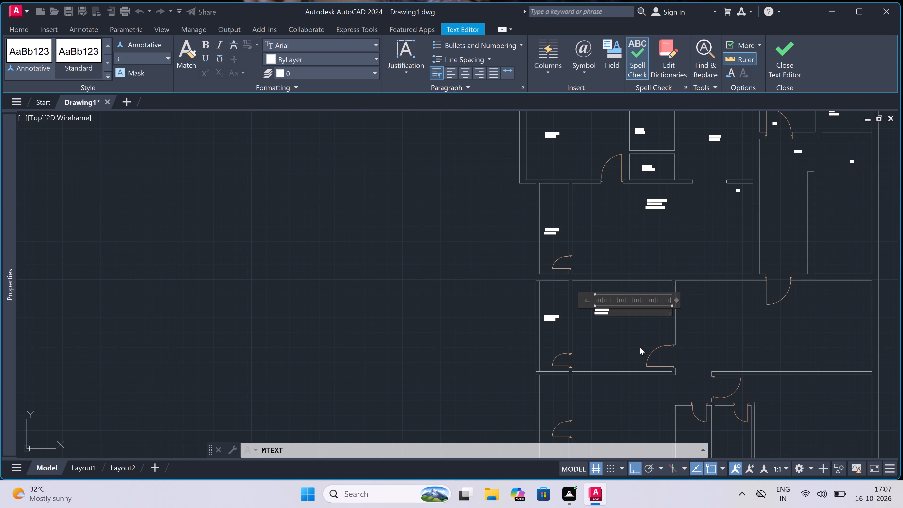
{"action": "scroll", "coordinate": [641, 342], "scroll_direction": "up", "scroll_amount": 2}
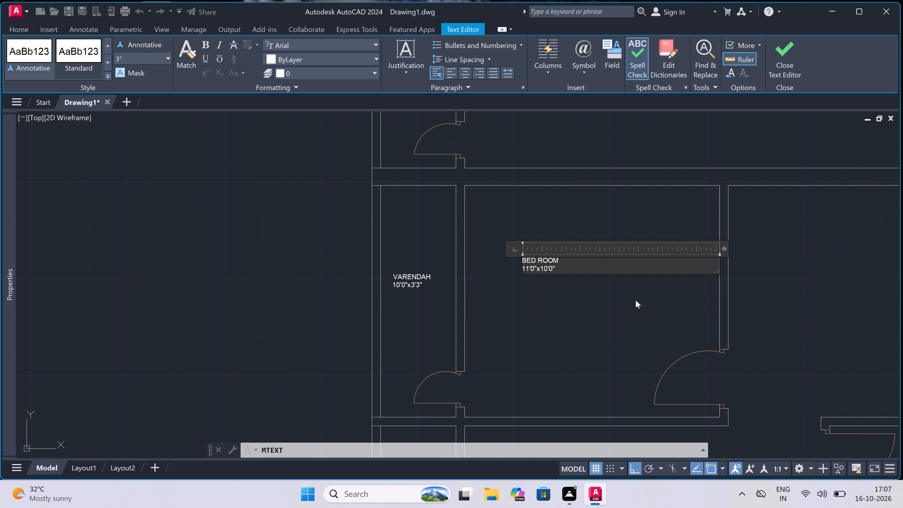
{"action": "scroll", "coordinate": [627, 315], "scroll_direction": "down", "scroll_amount": 2}
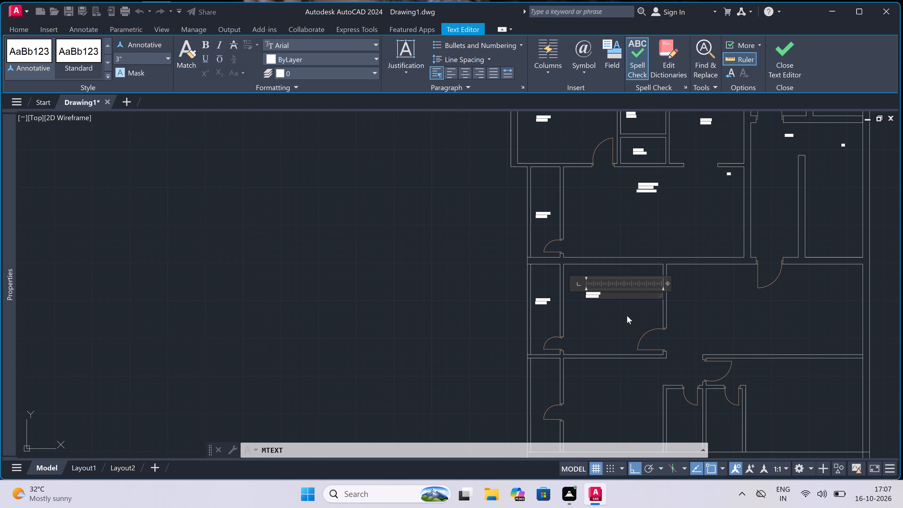
{"action": "scroll", "coordinate": [762, 367], "scroll_direction": "up", "scroll_amount": 2}
{"action": "scroll", "coordinate": [759, 366], "scroll_direction": "down", "scroll_amount": 2}
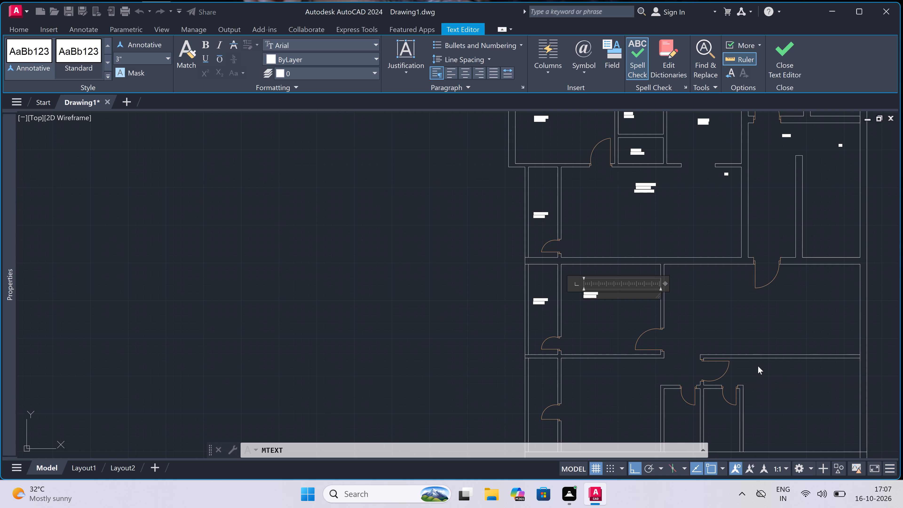
{"action": "scroll", "coordinate": [749, 347], "scroll_direction": "up", "scroll_amount": 1}
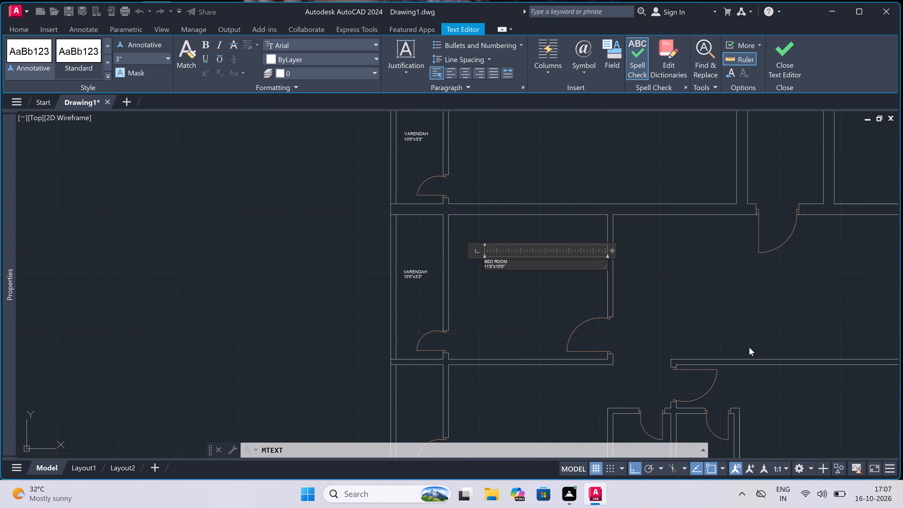
{"action": "scroll", "coordinate": [749, 347], "scroll_direction": "up", "scroll_amount": 1}
{"action": "scroll", "coordinate": [749, 347], "scroll_direction": "down", "scroll_amount": 1}
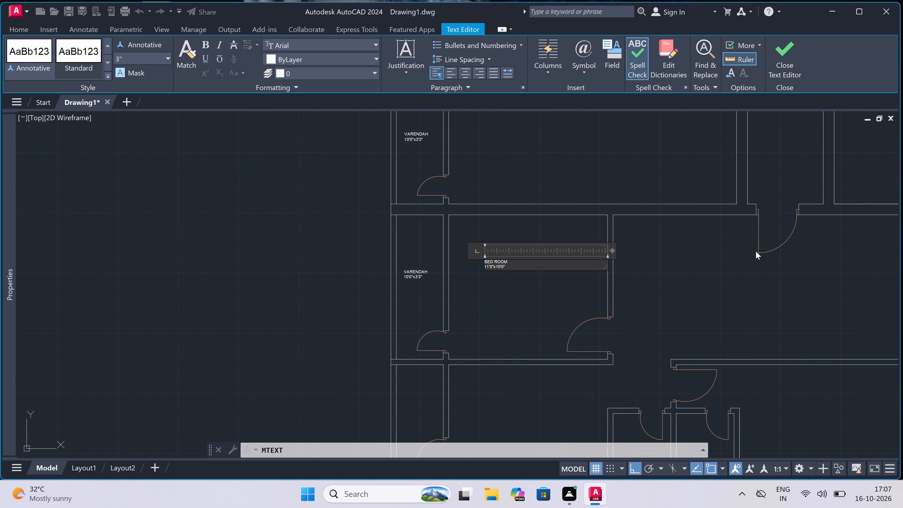
{"action": "double_click", "coordinate": [724, 272]}
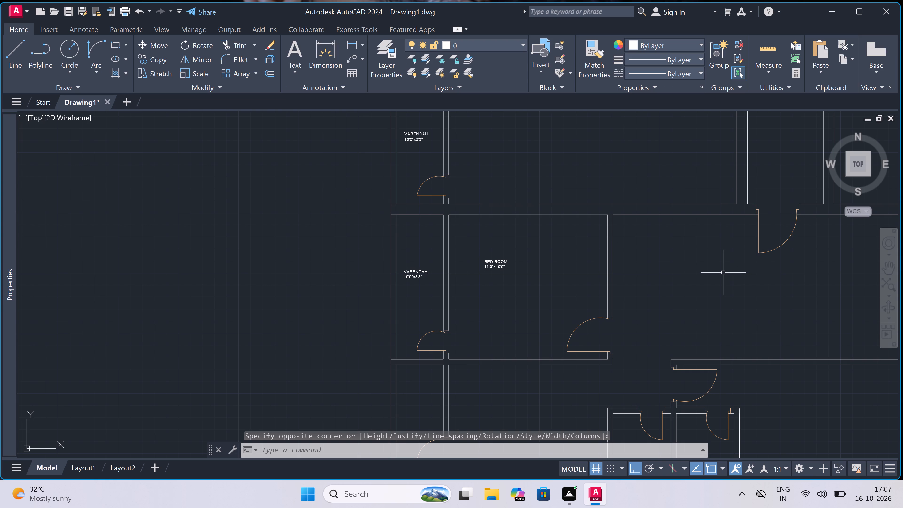
Place a multiline text box in the large room east of the new BED ROOM, below its entrance door, and enter LIVING / DINING.
{"action": "double_click", "coordinate": [725, 271]}
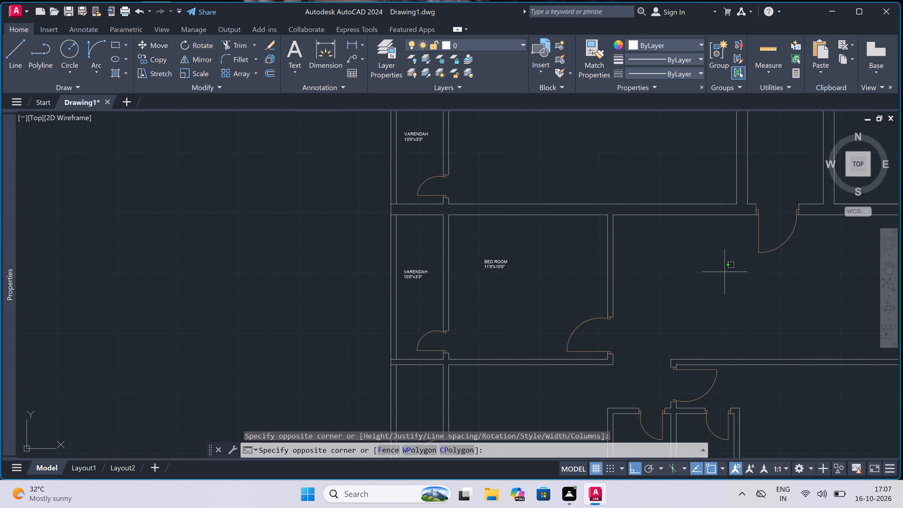
{"action": "type", "text": "mt"}
{"action": "key", "text": "space"}
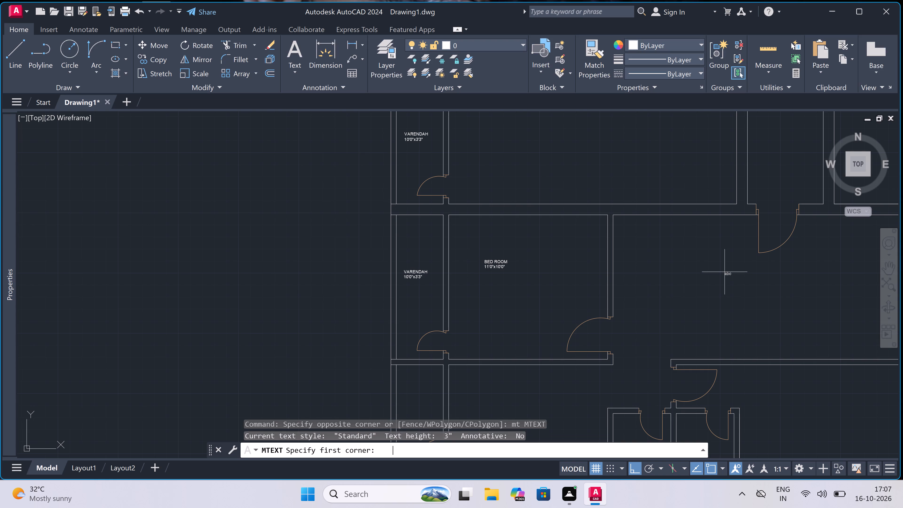
{"action": "left_click", "coordinate": [724, 276]}
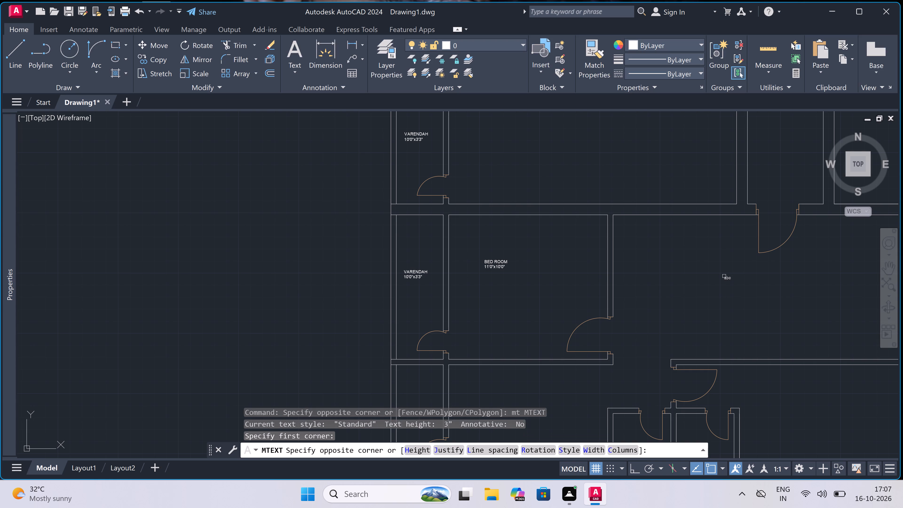
{"action": "double_click", "coordinate": [862, 292]}
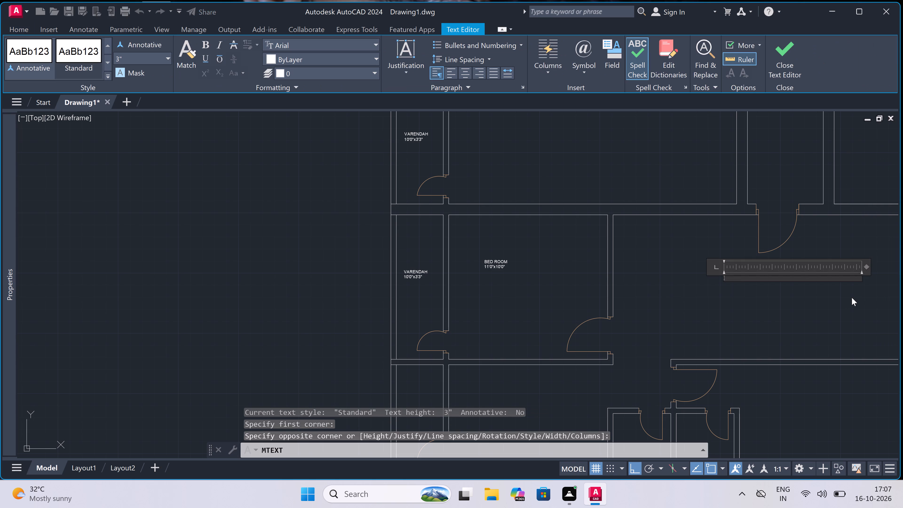
{"action": "key", "text": "l"}
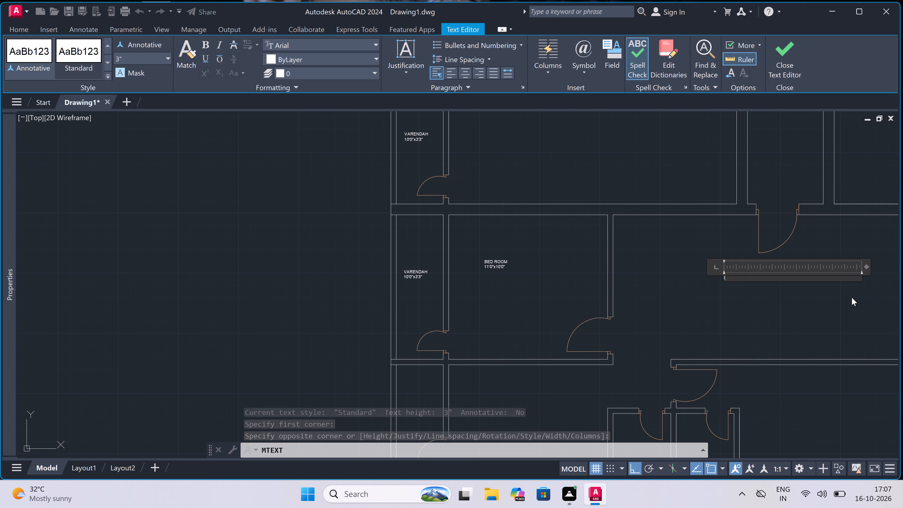
{"action": "key", "text": "BackSpace"}
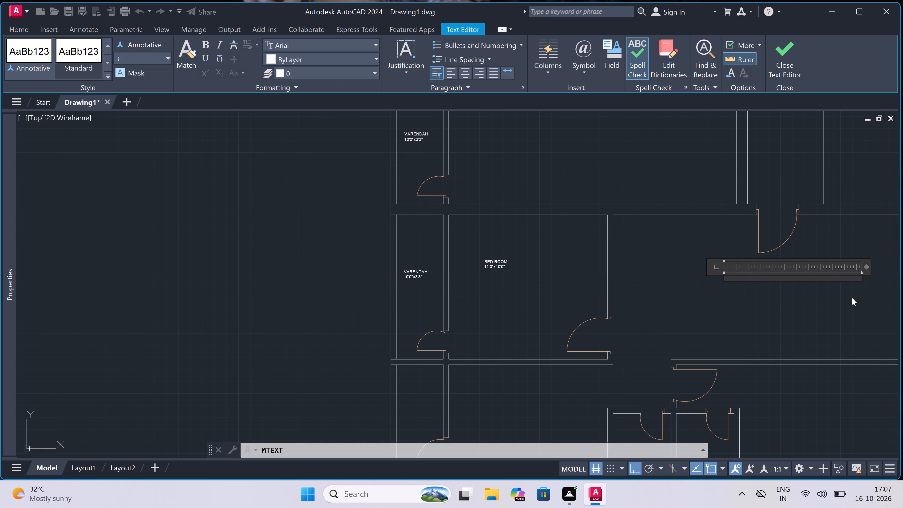
{"action": "type", "text": "LIVING"}
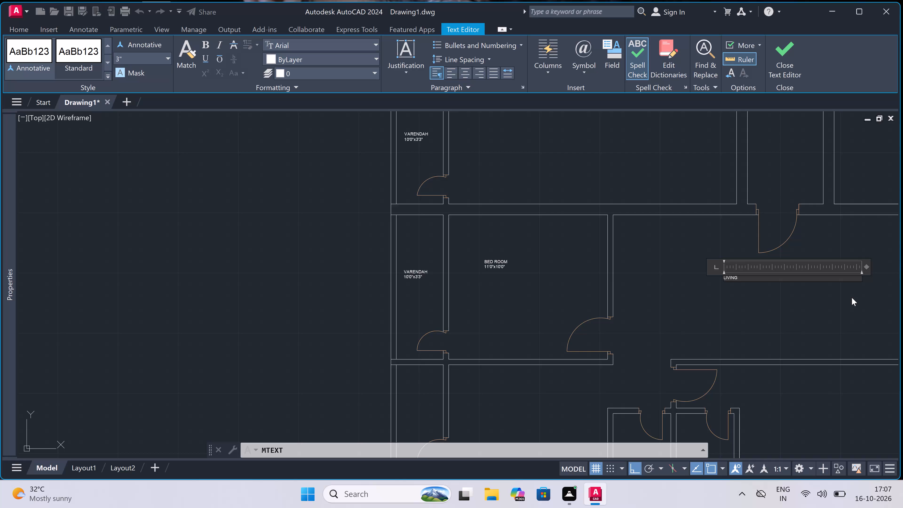
{"action": "key", "text": "space"}
{"action": "type", "text": "/"}
{"action": "key", "text": "space"}
{"action": "type", "text": "DINIG"}
{"action": "key", "text": "BackSpace"}
{"action": "key", "text": "BackSpace"}
{"action": "type", "text": "ING"}
Add the dimensions 20'9"x 10'0" on a second line under LIVING / DINING and finish the multiline text.
{"action": "key", "text": "Return"}
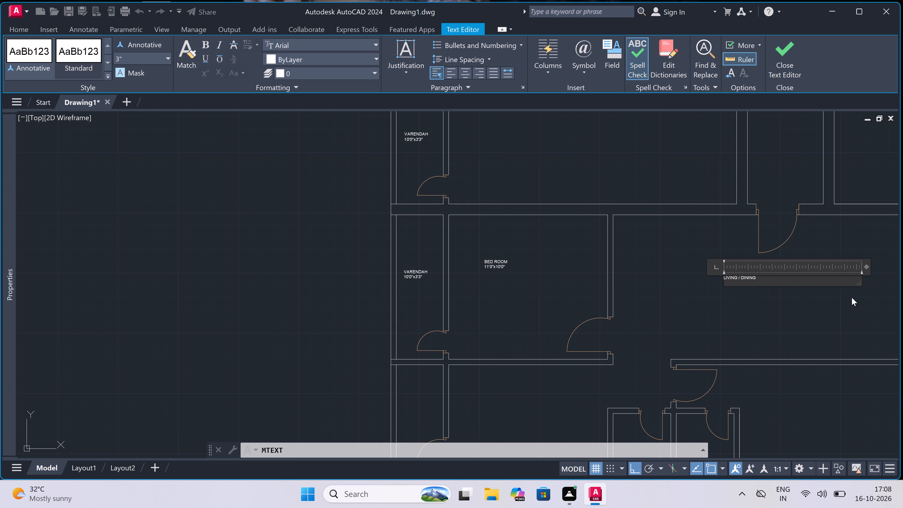
{"action": "type", "text": "20"}
{"action": "key", "text": "apostrophe"}
{"action": "key", "text": "9"}
{"action": "key", "text": "shift+quotedbl"}
{"action": "key", "text": "x"}
{"action": "key", "text": "space"}
{"action": "key", "text": "1"}
{"action": "key", "text": "0"}
{"action": "type", "text": "'0\""}
{"action": "scroll", "coordinate": [711, 305], "scroll_direction": "down", "scroll_amount": 2}
{"action": "scroll", "coordinate": [718, 315], "scroll_direction": "up", "scroll_amount": 2}
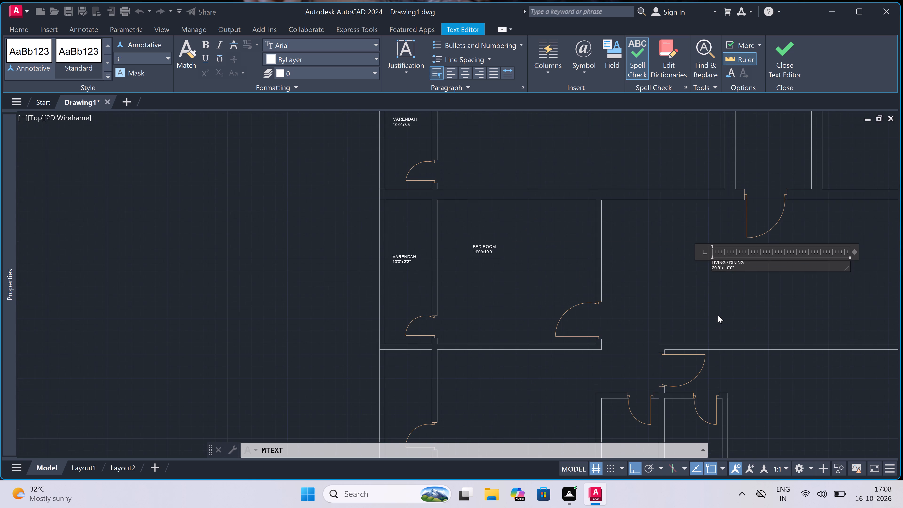
{"action": "scroll", "coordinate": [719, 312], "scroll_direction": "up", "scroll_amount": 1}
{"action": "scroll", "coordinate": [719, 311], "scroll_direction": "down", "scroll_amount": 1}
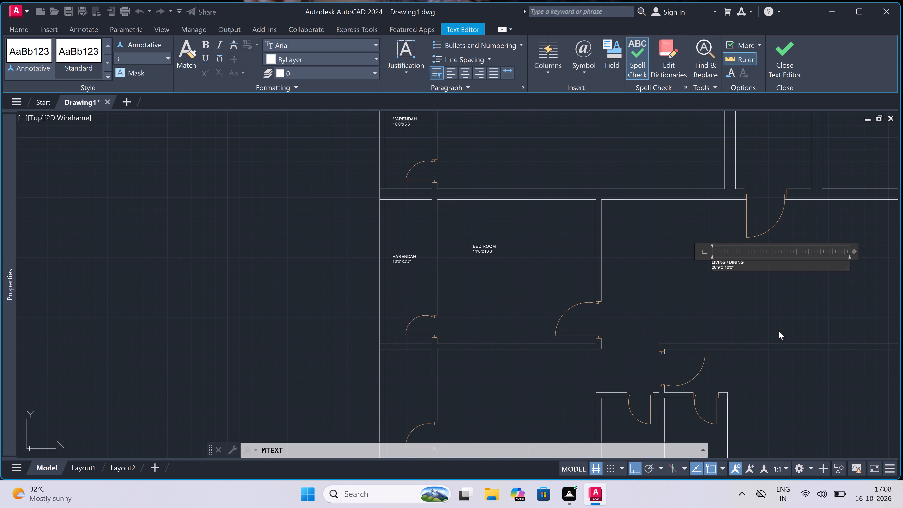
{"action": "scroll", "coordinate": [779, 329], "scroll_direction": "up", "scroll_amount": 1}
{"action": "scroll", "coordinate": [756, 312], "scroll_direction": "down", "scroll_amount": 2}
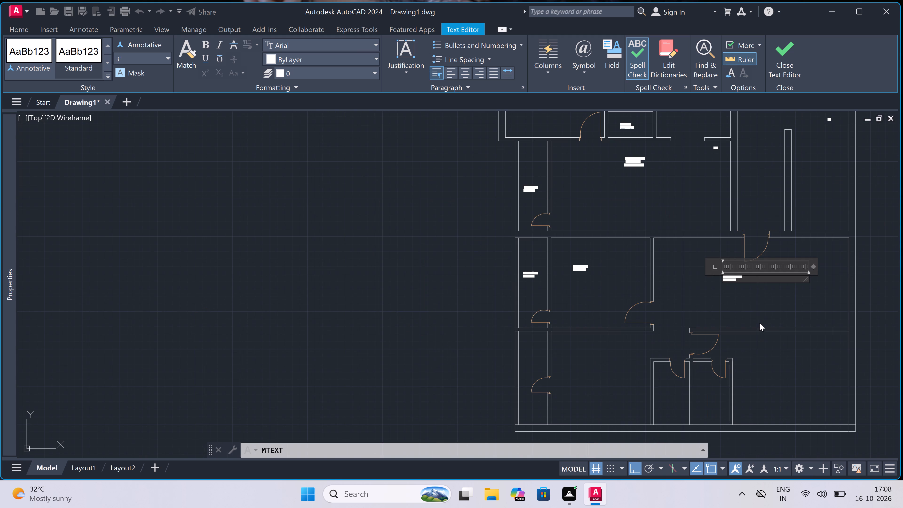
{"action": "scroll", "coordinate": [768, 312], "scroll_direction": "up", "scroll_amount": 1}
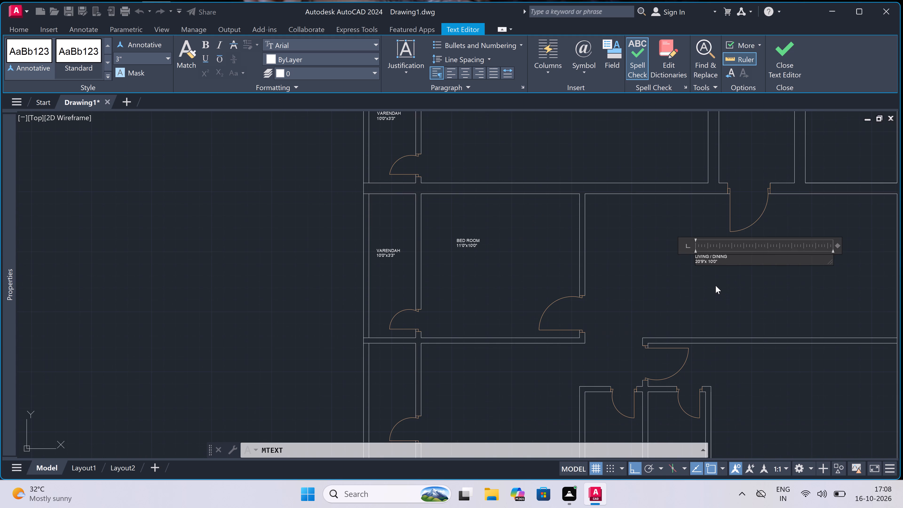
{"action": "double_click", "coordinate": [696, 279]}
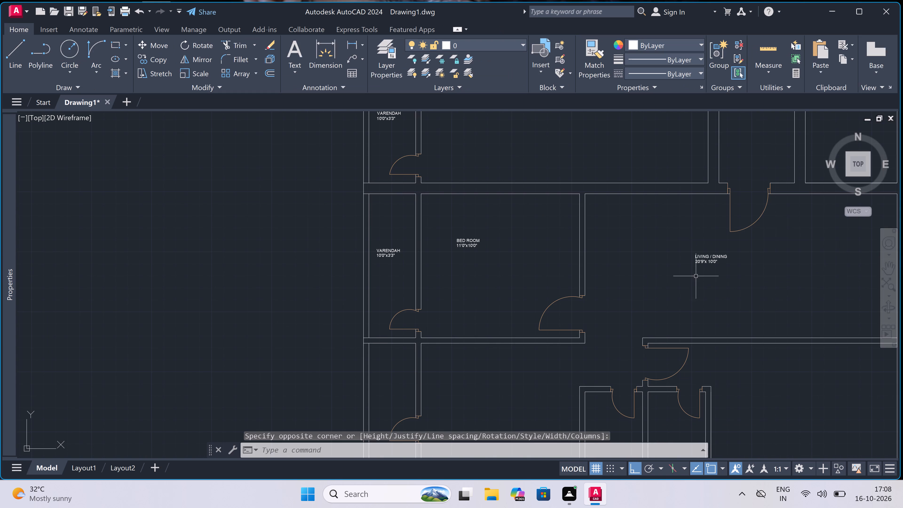
Place a multiline text box directly beneath the LIVING / DINING label's dimensions, enter FLAT : BF1 /BS1 and finish the text.
{"action": "scroll", "coordinate": [704, 271], "scroll_direction": "down", "scroll_amount": 1}
{"action": "scroll", "coordinate": [705, 272], "scroll_direction": "up", "scroll_amount": 3}
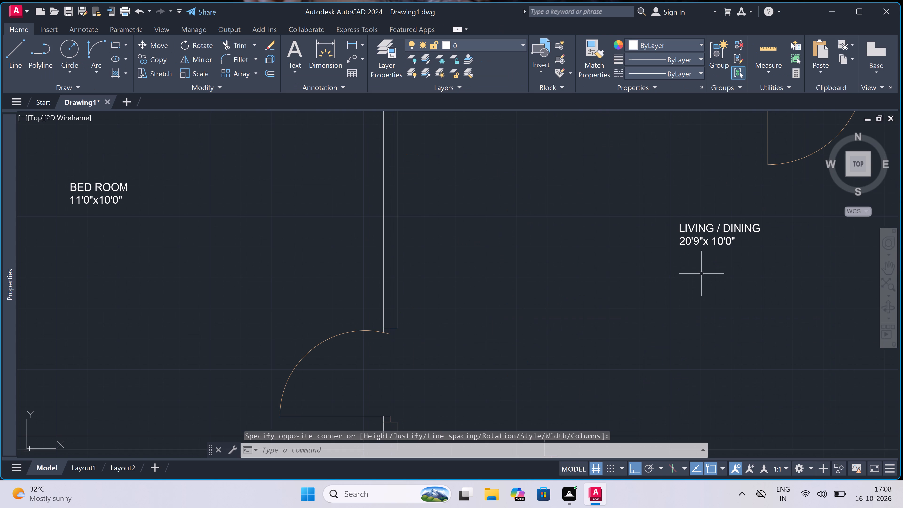
{"action": "triple_click", "coordinate": [671, 259]}
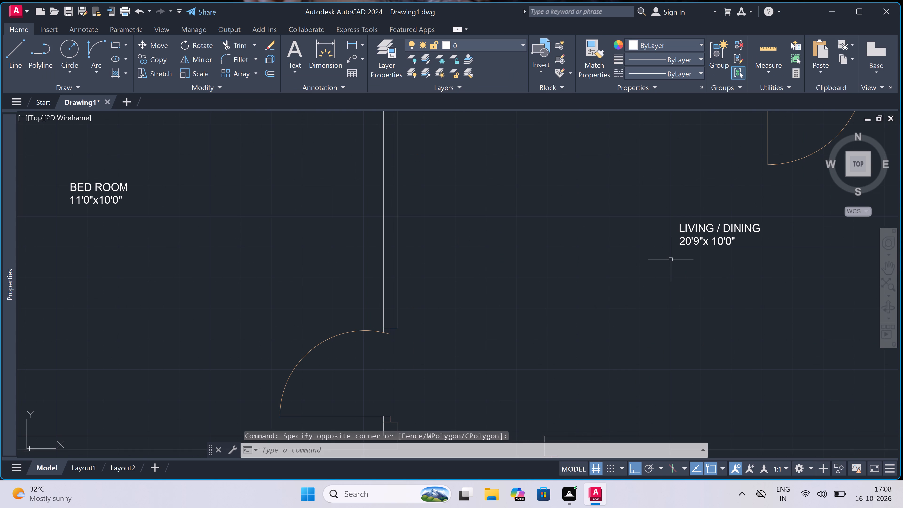
{"action": "type", "text": "mt"}
{"action": "key", "text": "space"}
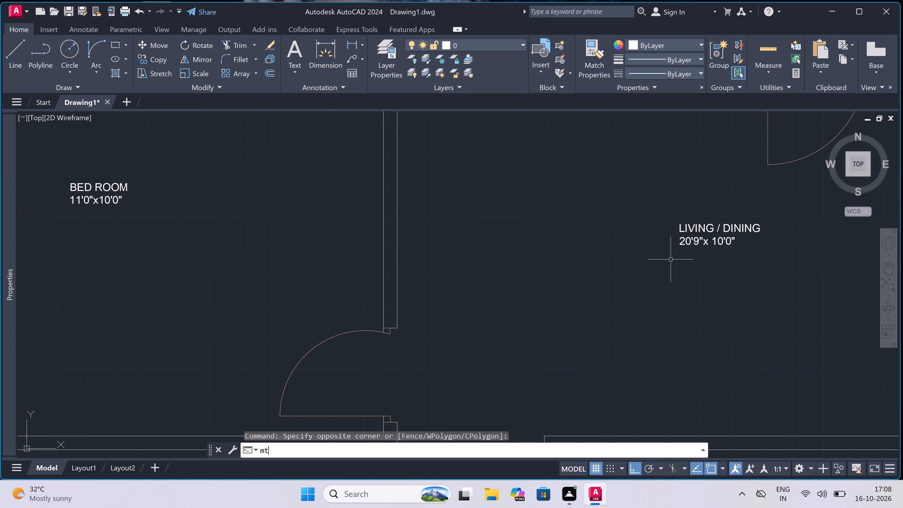
{"action": "left_click", "coordinate": [668, 259]}
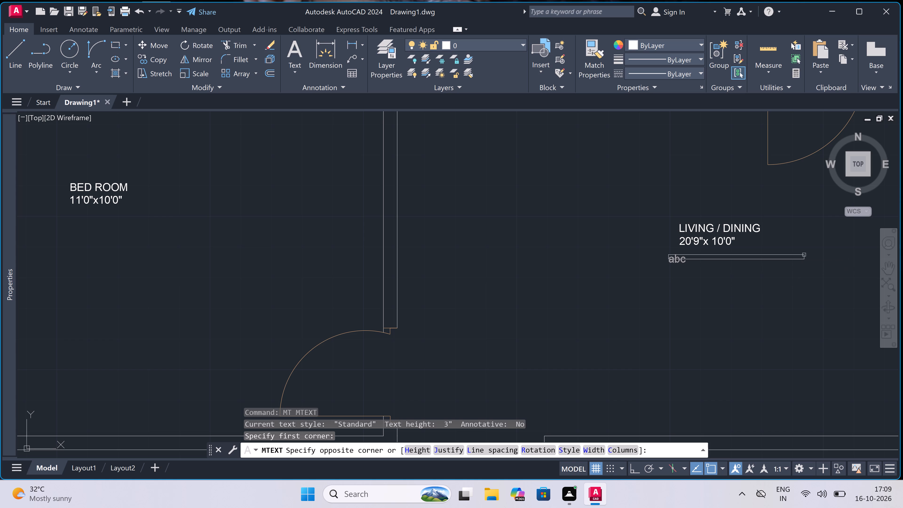
{"action": "triple_click", "coordinate": [820, 251]}
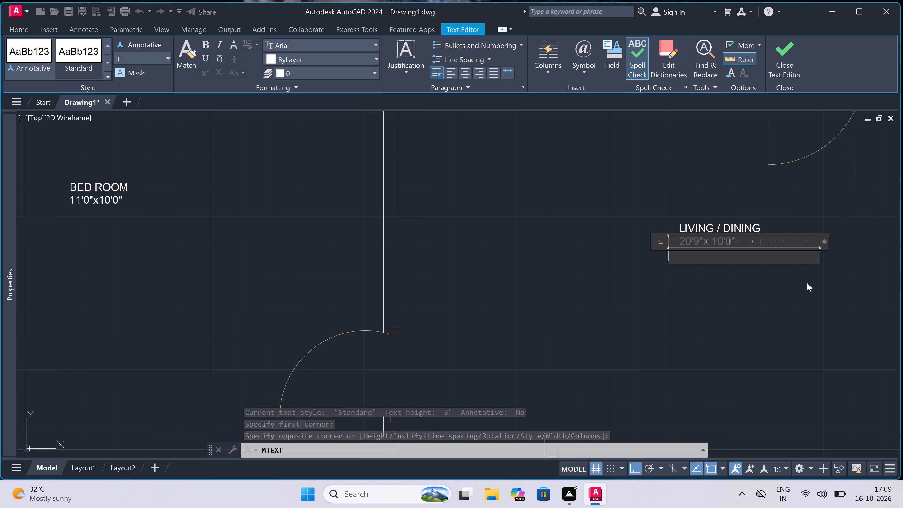
{"action": "type", "text": "FLAT"}
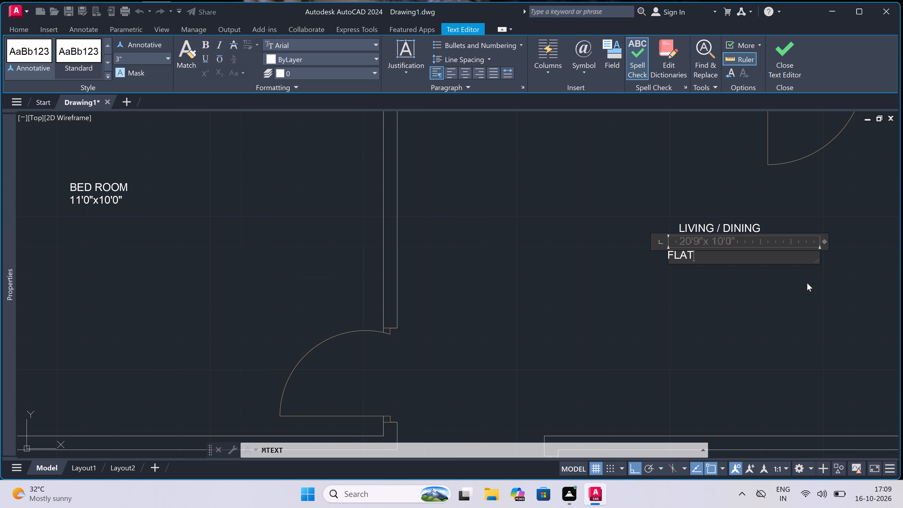
{"action": "key", "text": "space"}
{"action": "key", "text": "shift+quotedbl"}
{"action": "key", "text": "BackSpace"}
{"action": "key", "text": "shift+colon"}
{"action": "key", "text": "space"}
{"action": "type", "text": "b"}
{"action": "key", "text": "BackSpace"}
{"action": "key", "text": "b"}
{"action": "key", "text": "f"}
{"action": "key", "text": "1"}
{"action": "key", "text": "space"}
{"action": "type", "text": "/BS"}
{"action": "key", "text": "1"}
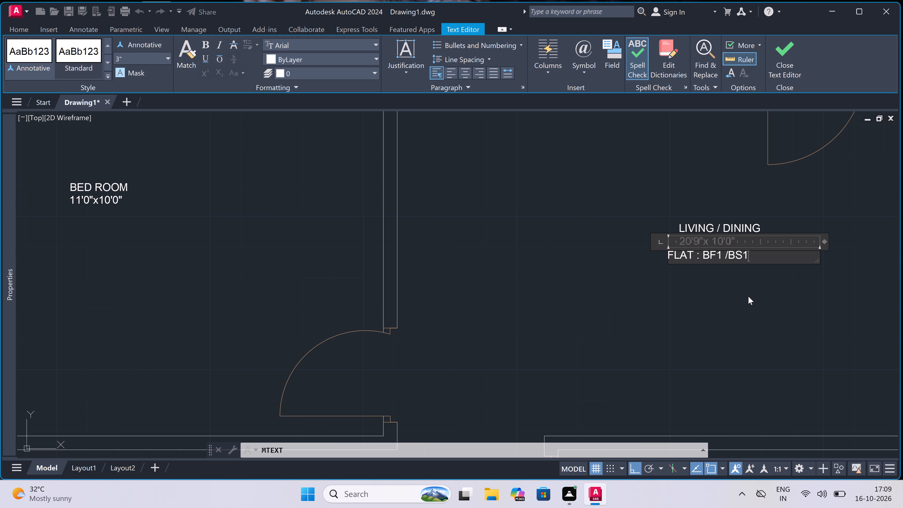
{"action": "scroll", "coordinate": [748, 309], "scroll_direction": "down", "scroll_amount": 2}
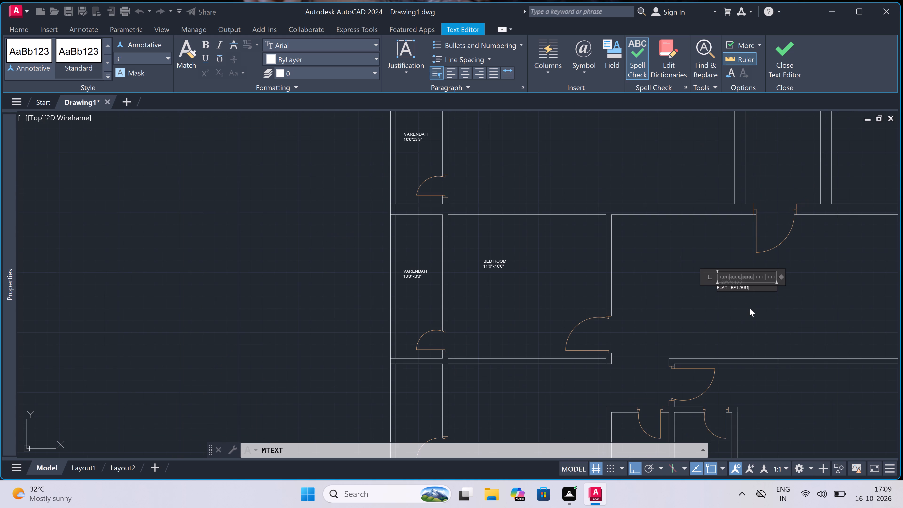
{"action": "double_click", "coordinate": [750, 308]}
Look over the unlabelled rooms along the plan's south side, closing in on the narrow southwest room below the lower VARENDAH.
{"action": "scroll", "coordinate": [747, 311], "scroll_direction": "down", "scroll_amount": 1}
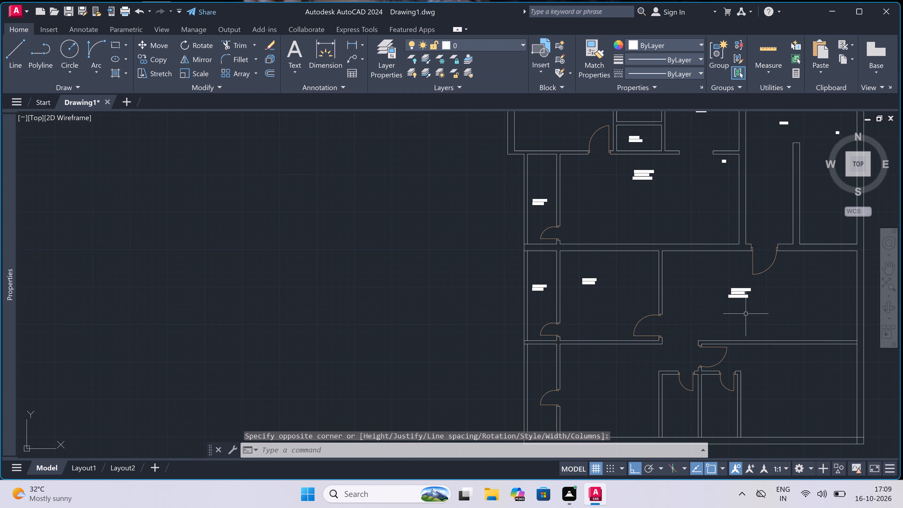
{"action": "scroll", "coordinate": [681, 408], "scroll_direction": "down", "scroll_amount": 1}
{"action": "scroll", "coordinate": [681, 408], "scroll_direction": "up", "scroll_amount": 2}
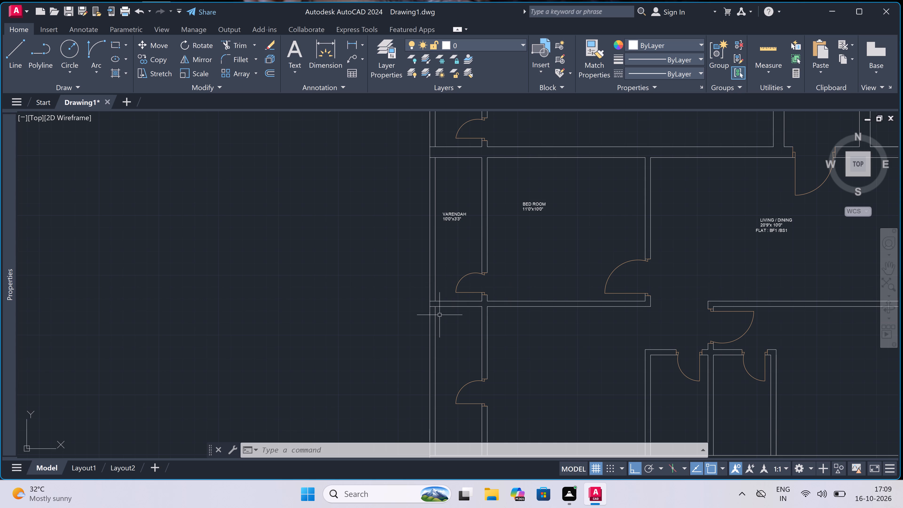
{"action": "scroll", "coordinate": [458, 329], "scroll_direction": "down", "scroll_amount": 1}
{"action": "scroll", "coordinate": [458, 329], "scroll_direction": "up", "scroll_amount": 2}
{"action": "scroll", "coordinate": [455, 344], "scroll_direction": "down", "scroll_amount": 2}
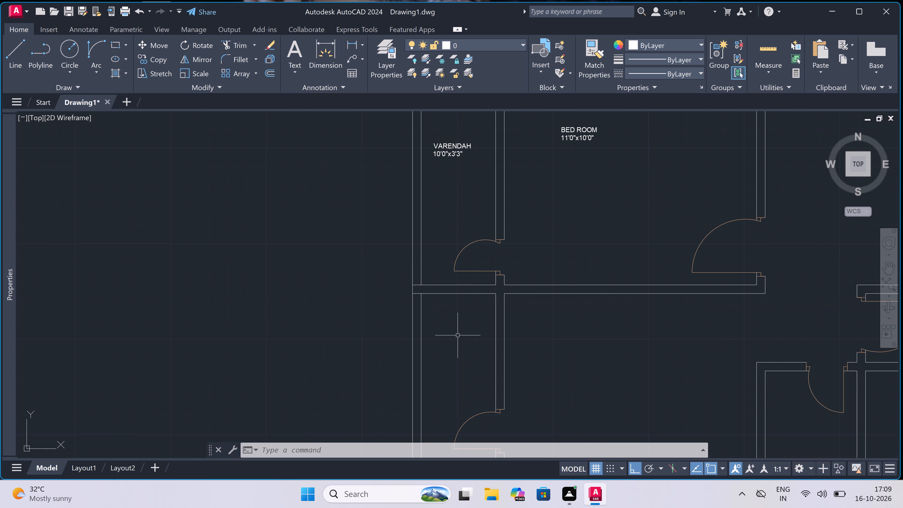
{"action": "scroll", "coordinate": [455, 344], "scroll_direction": "down", "scroll_amount": 1}
{"action": "scroll", "coordinate": [443, 409], "scroll_direction": "up", "scroll_amount": 3}
{"action": "scroll", "coordinate": [444, 407], "scroll_direction": "down", "scroll_amount": 2}
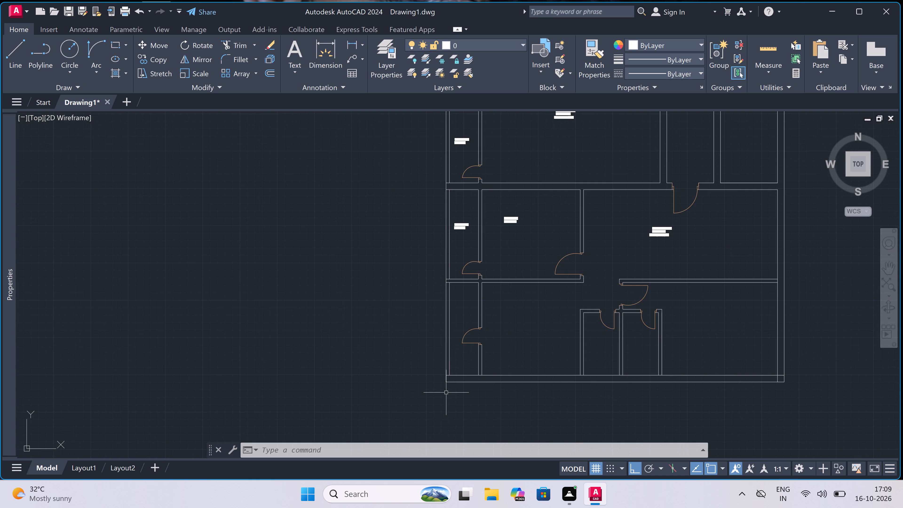
{"action": "scroll", "coordinate": [452, 356], "scroll_direction": "up", "scroll_amount": 1}
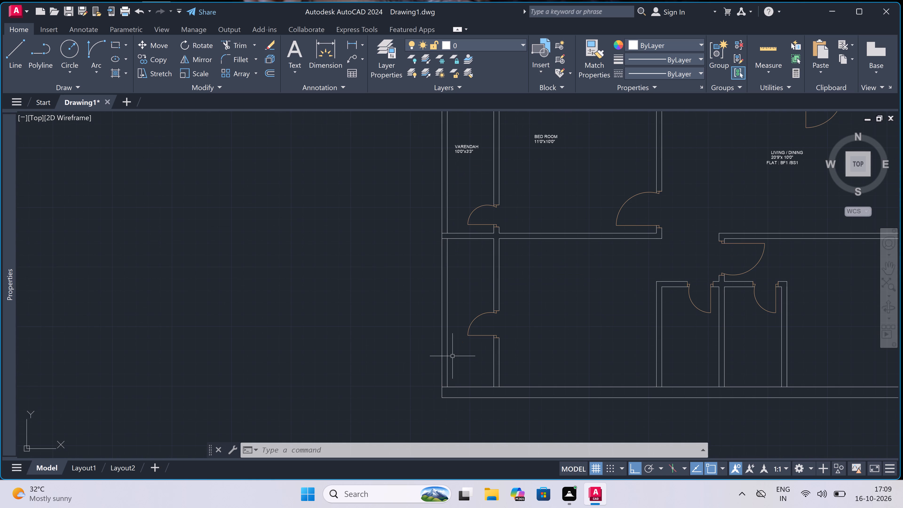
{"action": "scroll", "coordinate": [435, 358], "scroll_direction": "up", "scroll_amount": 1}
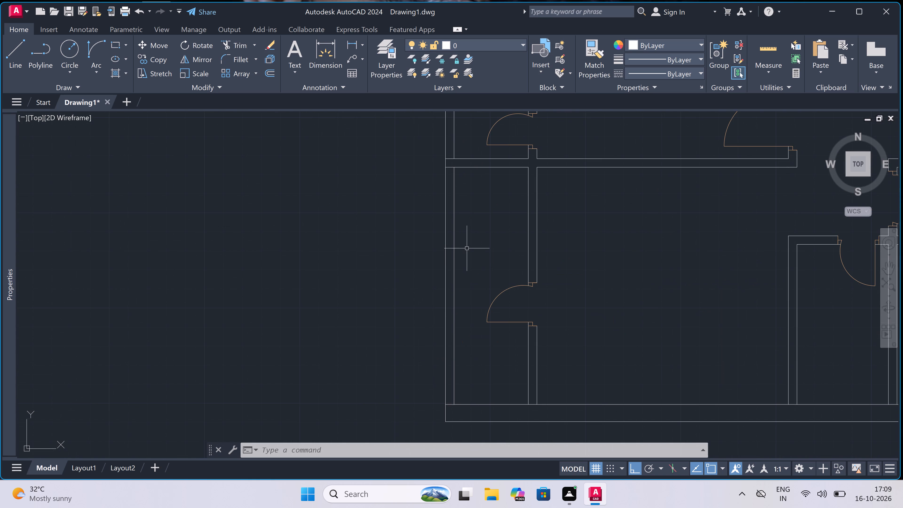
Place a multiline text box in the narrow southwest room, above its door, and enter UTILITY.
{"action": "left_click", "coordinate": [467, 248]}
{"action": "type", "text": "MT"}
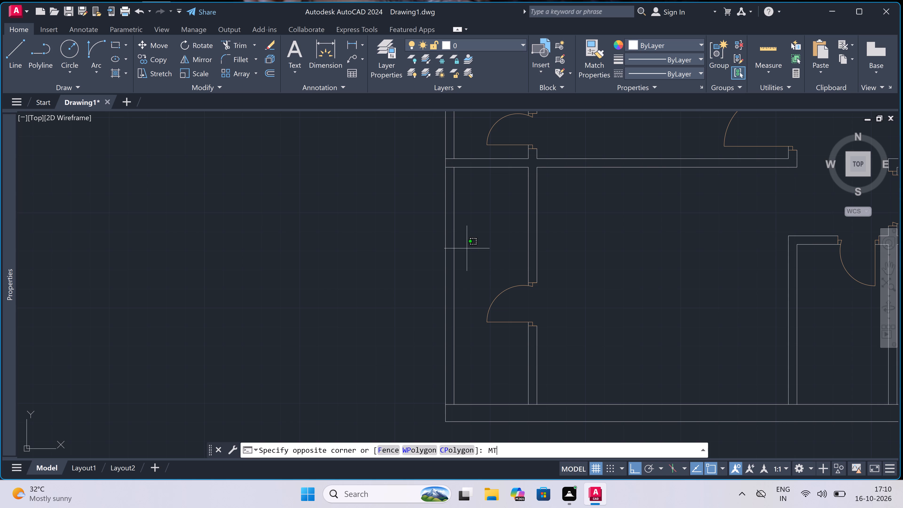
{"action": "key", "text": "space"}
{"action": "double_click", "coordinate": [462, 248]}
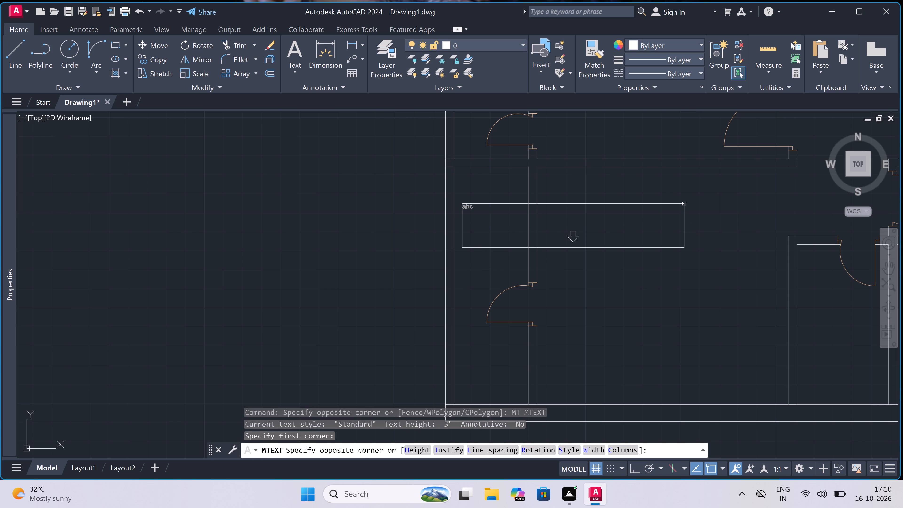
{"action": "left_click", "coordinate": [671, 227]}
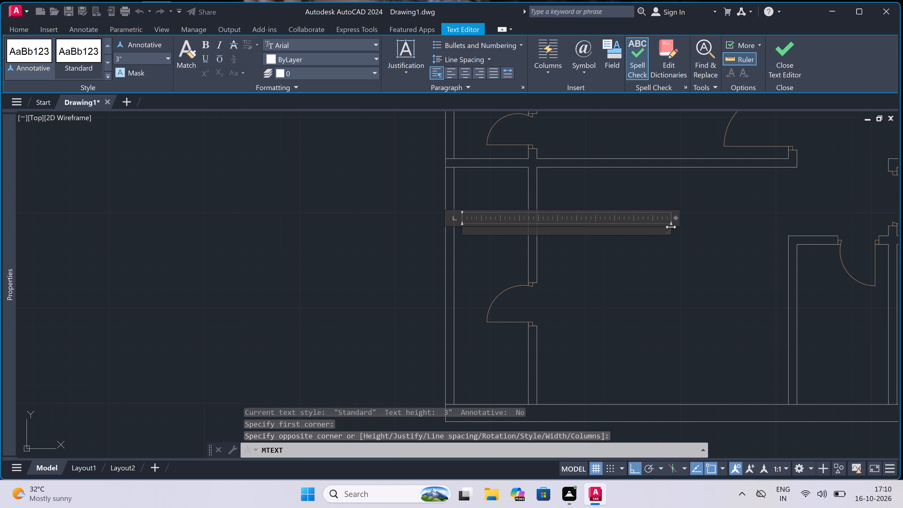
{"action": "type", "text": "UTILITY"}
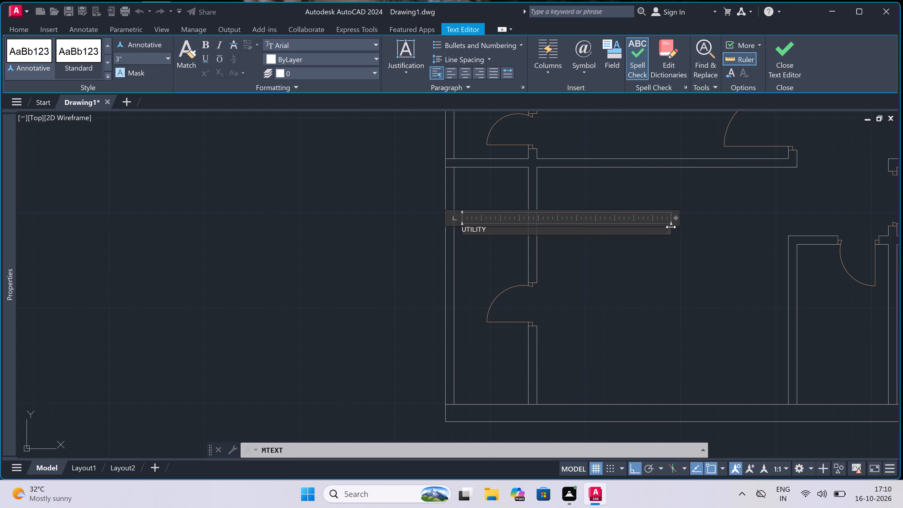
Add the dimensions 10'4.5"x3'4.5" on a second line under UTILITY and finish the multiline text.
{"action": "key", "text": "Return"}
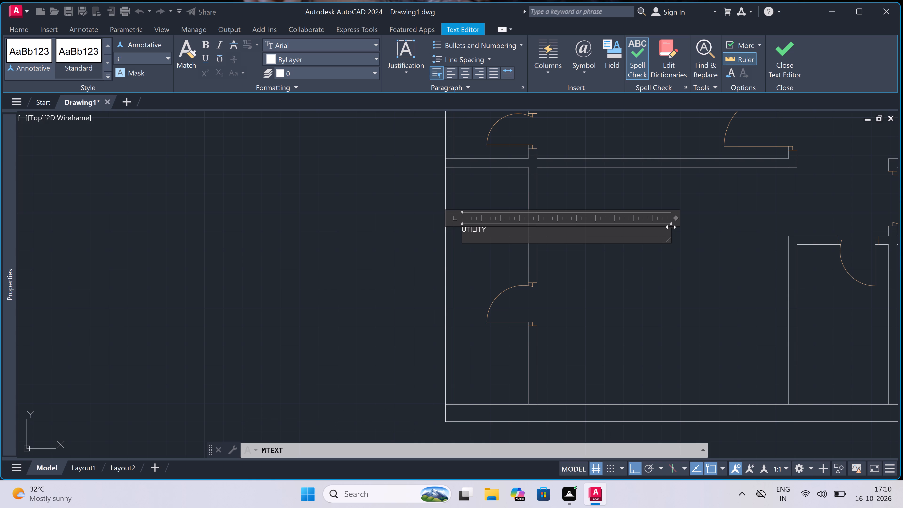
{"action": "type", "text": "10'"}
{"action": "key", "text": "4"}
{"action": "key", "text": "period"}
{"action": "key", "text": "5"}
{"action": "key", "text": "shift+quotedbl"}
{"action": "key", "text": "x"}
{"action": "key", "text": "3"}
{"action": "key", "text": "apostrophe"}
{"action": "key", "text": "4"}
{"action": "key", "text": "period"}
{"action": "key", "text": "5"}
{"action": "key", "text": "shift+quotedbl"}
{"action": "scroll", "coordinate": [501, 203], "scroll_direction": "down", "scroll_amount": 2}
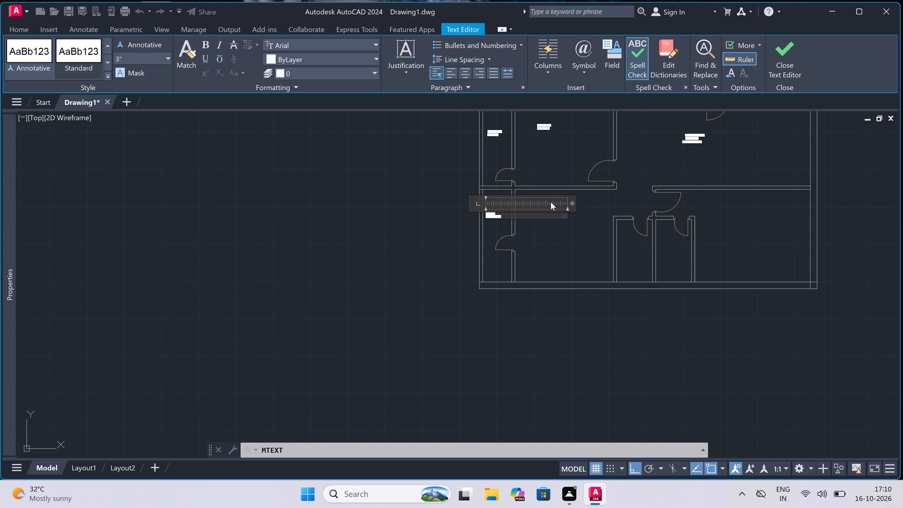
{"action": "scroll", "coordinate": [551, 202], "scroll_direction": "down", "scroll_amount": 1}
{"action": "scroll", "coordinate": [551, 203], "scroll_direction": "up", "scroll_amount": 2}
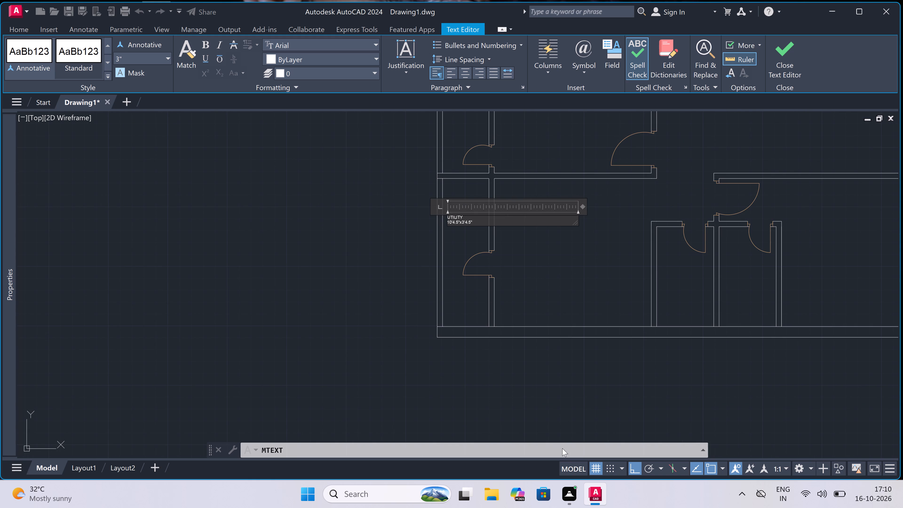
{"action": "left_click", "coordinate": [562, 261]}
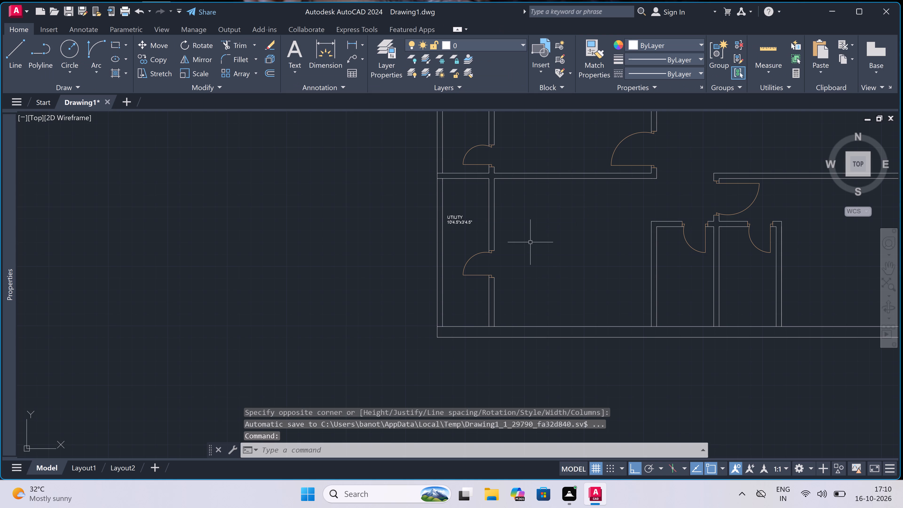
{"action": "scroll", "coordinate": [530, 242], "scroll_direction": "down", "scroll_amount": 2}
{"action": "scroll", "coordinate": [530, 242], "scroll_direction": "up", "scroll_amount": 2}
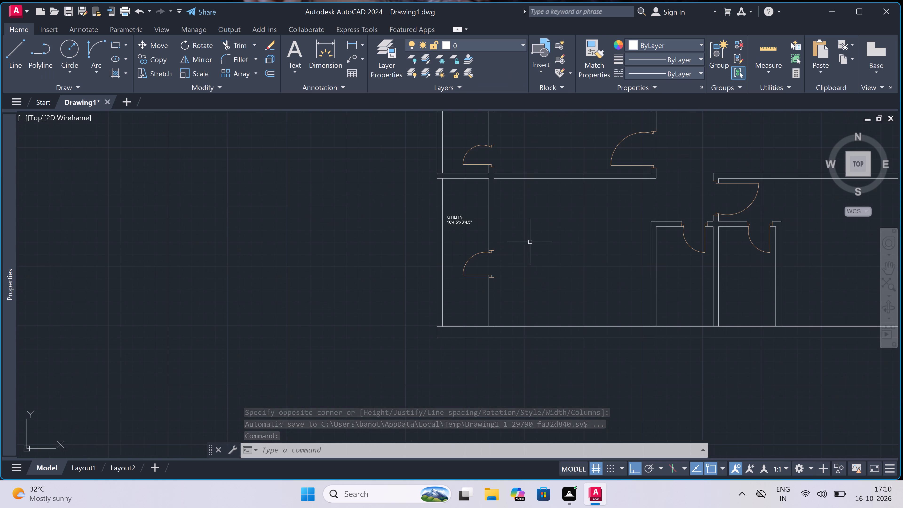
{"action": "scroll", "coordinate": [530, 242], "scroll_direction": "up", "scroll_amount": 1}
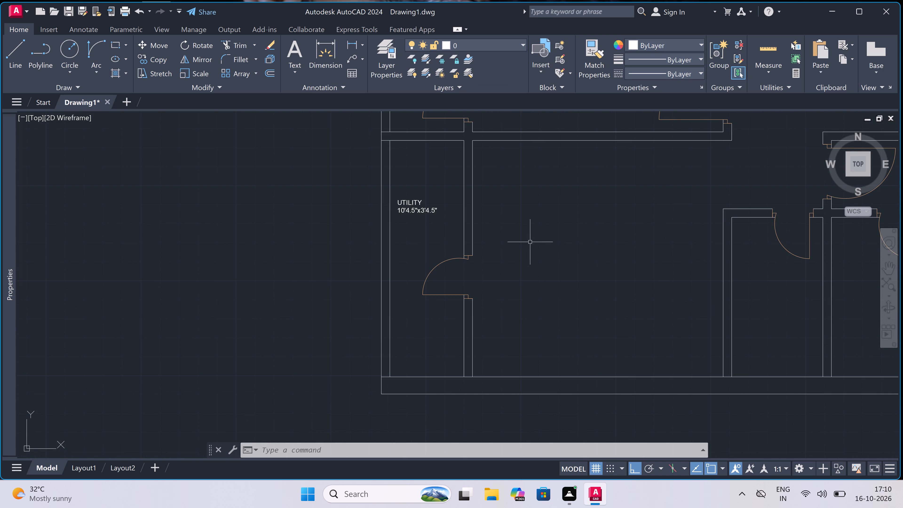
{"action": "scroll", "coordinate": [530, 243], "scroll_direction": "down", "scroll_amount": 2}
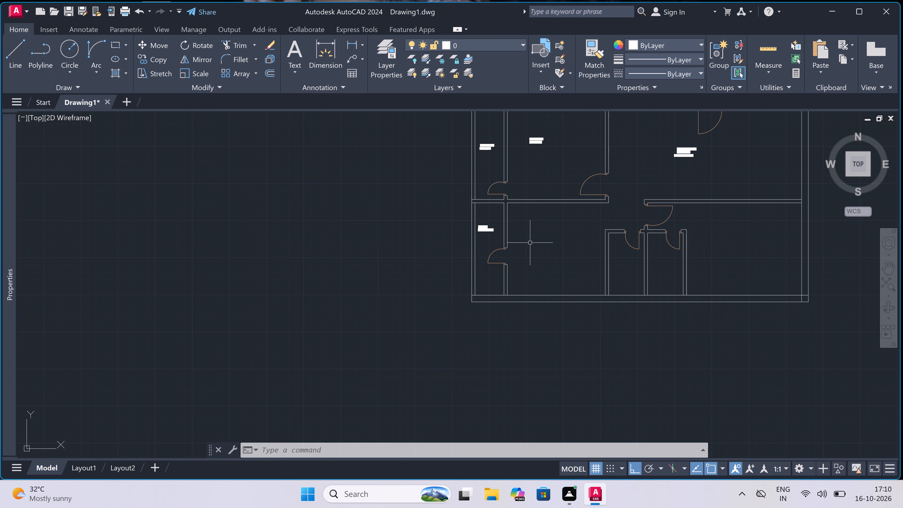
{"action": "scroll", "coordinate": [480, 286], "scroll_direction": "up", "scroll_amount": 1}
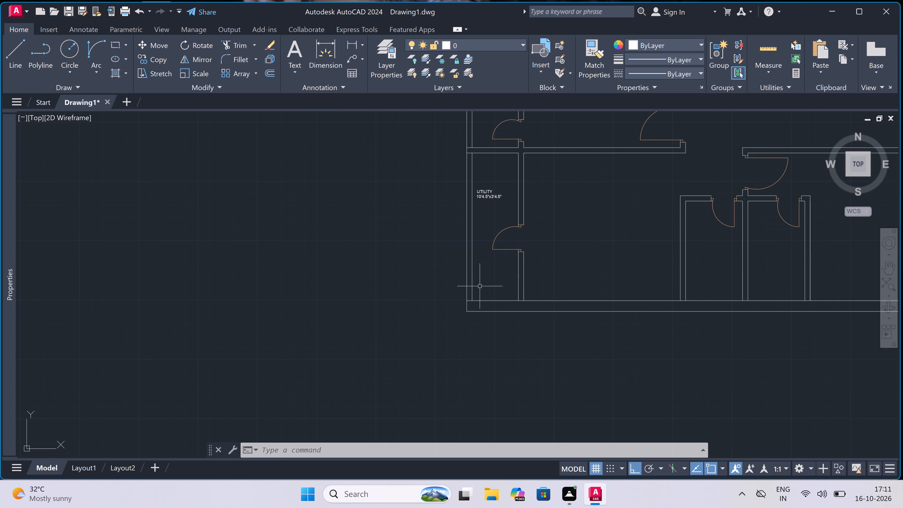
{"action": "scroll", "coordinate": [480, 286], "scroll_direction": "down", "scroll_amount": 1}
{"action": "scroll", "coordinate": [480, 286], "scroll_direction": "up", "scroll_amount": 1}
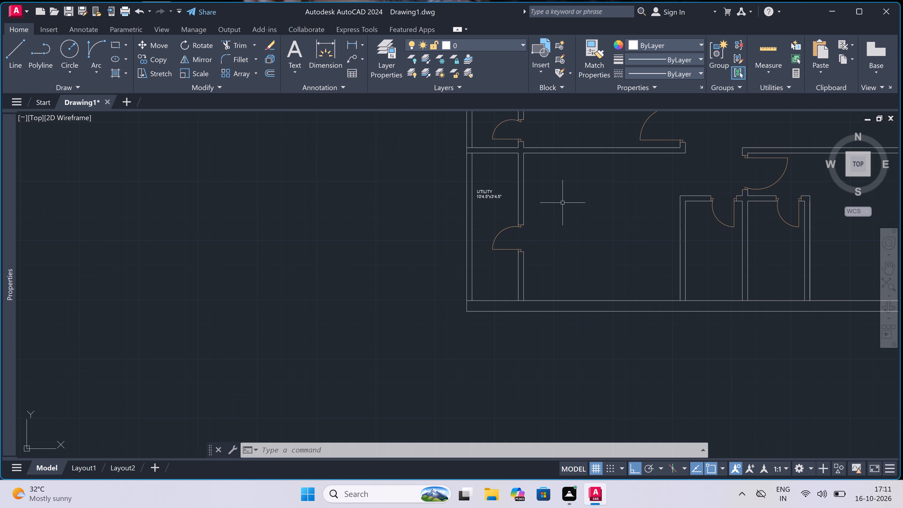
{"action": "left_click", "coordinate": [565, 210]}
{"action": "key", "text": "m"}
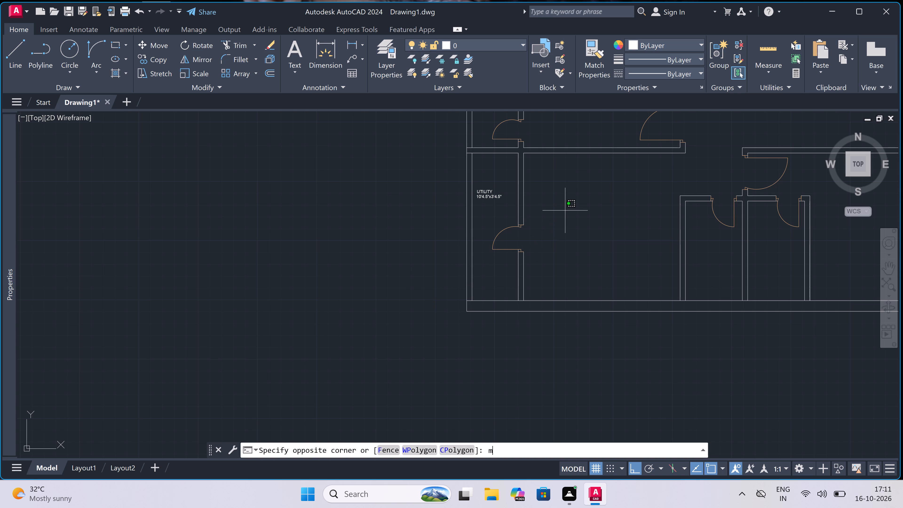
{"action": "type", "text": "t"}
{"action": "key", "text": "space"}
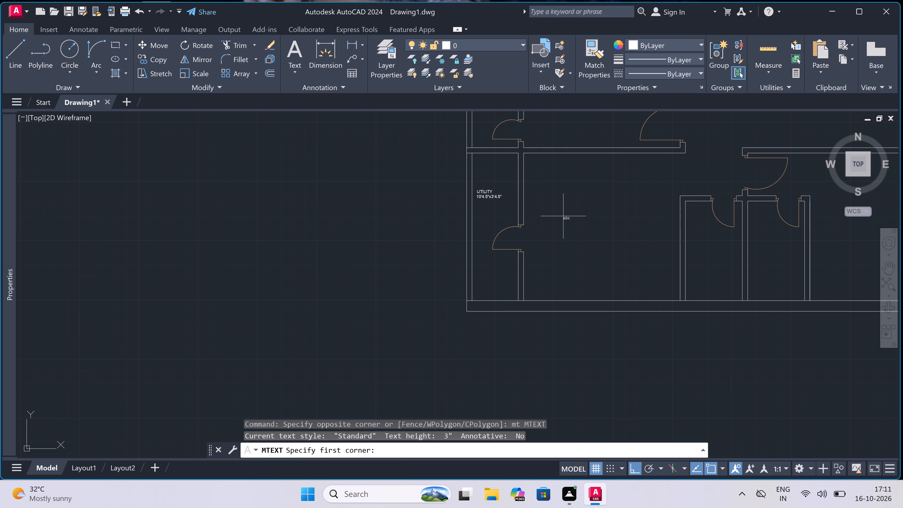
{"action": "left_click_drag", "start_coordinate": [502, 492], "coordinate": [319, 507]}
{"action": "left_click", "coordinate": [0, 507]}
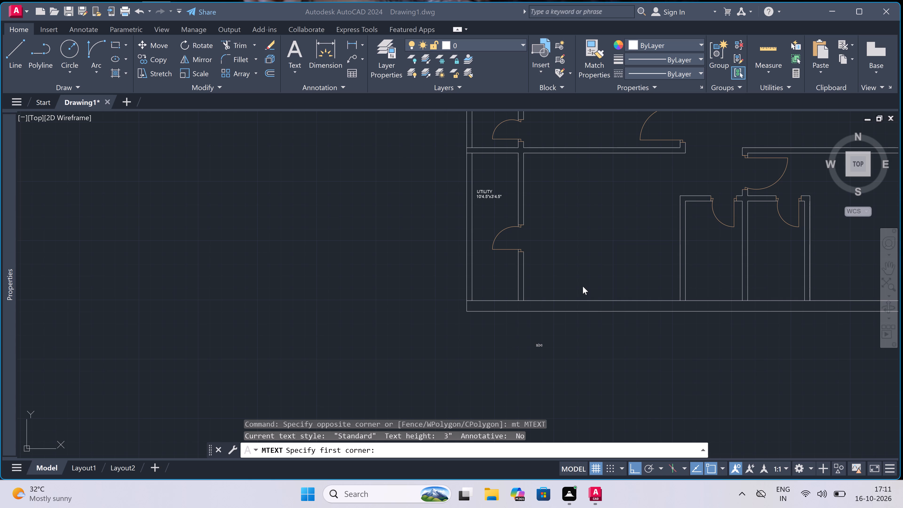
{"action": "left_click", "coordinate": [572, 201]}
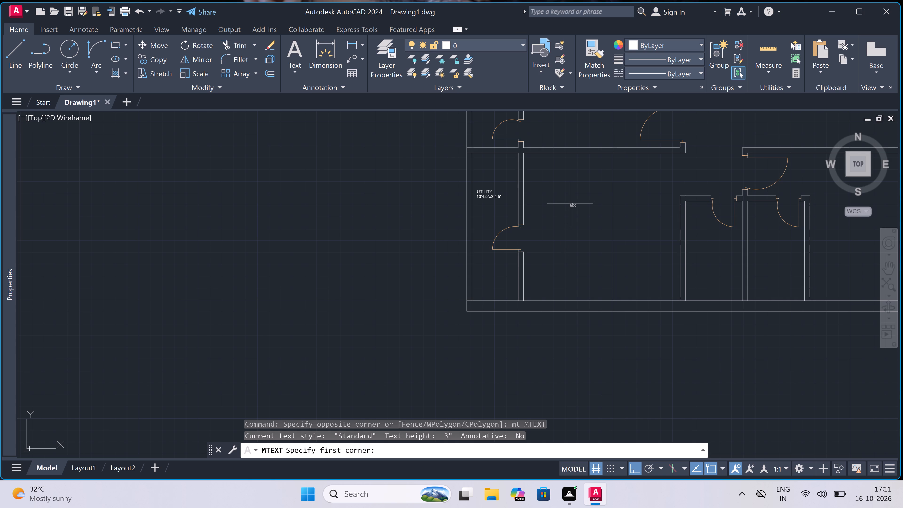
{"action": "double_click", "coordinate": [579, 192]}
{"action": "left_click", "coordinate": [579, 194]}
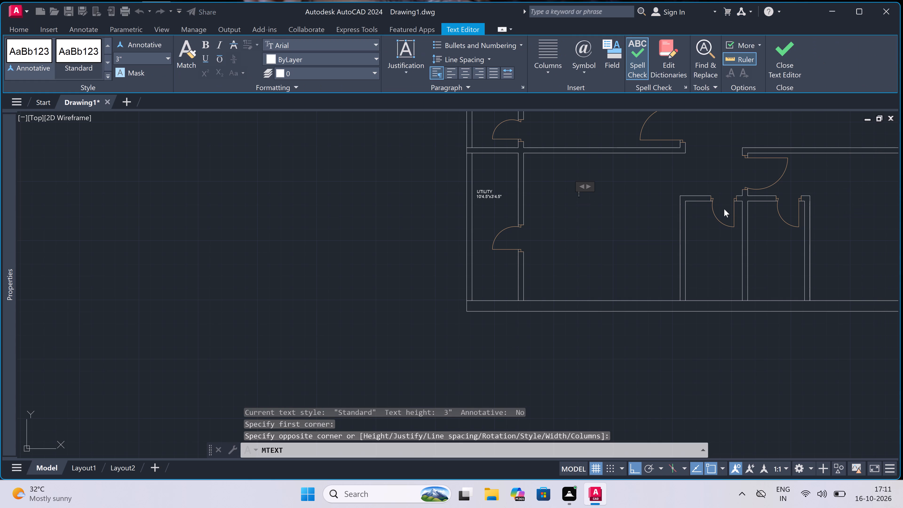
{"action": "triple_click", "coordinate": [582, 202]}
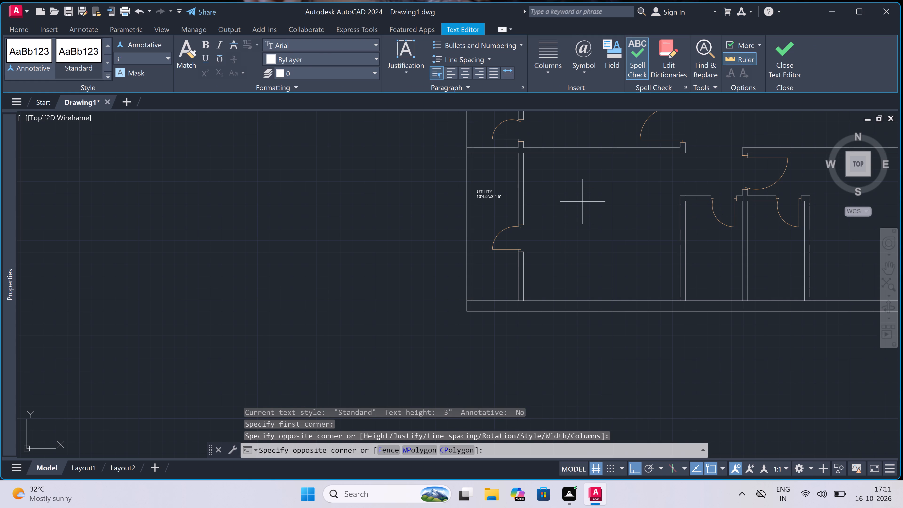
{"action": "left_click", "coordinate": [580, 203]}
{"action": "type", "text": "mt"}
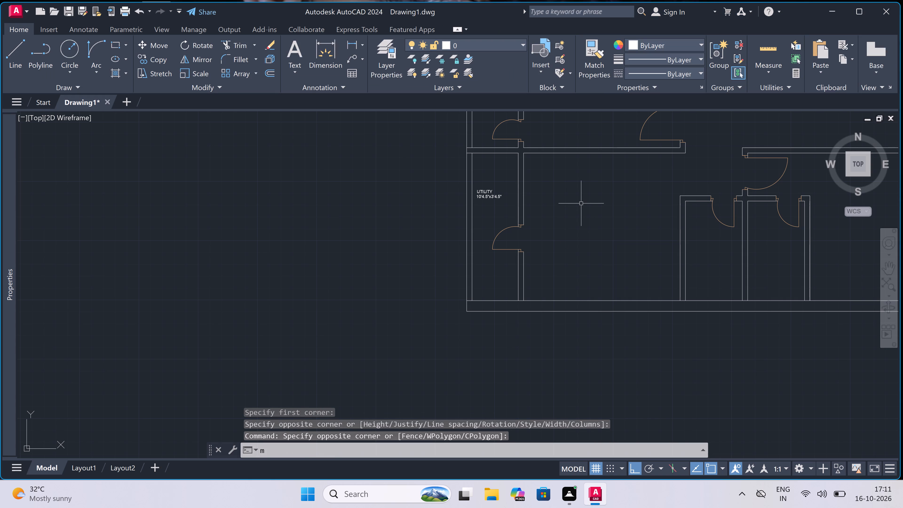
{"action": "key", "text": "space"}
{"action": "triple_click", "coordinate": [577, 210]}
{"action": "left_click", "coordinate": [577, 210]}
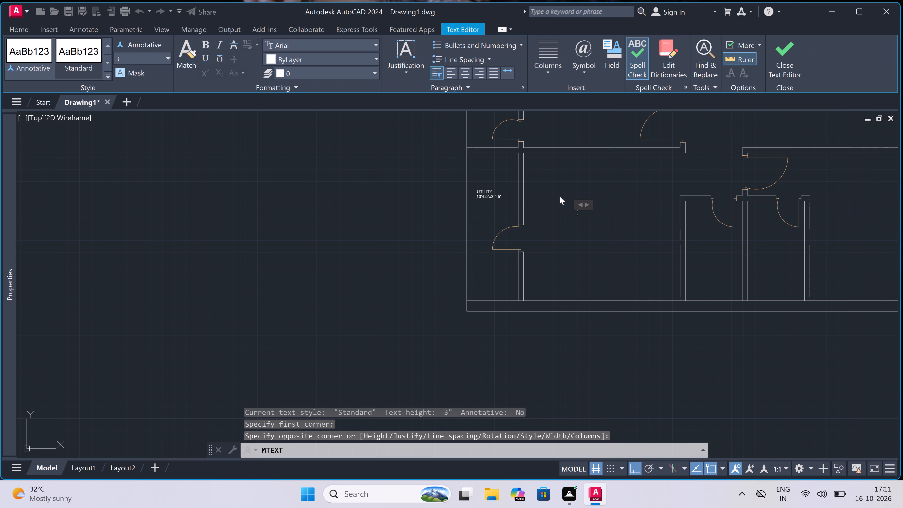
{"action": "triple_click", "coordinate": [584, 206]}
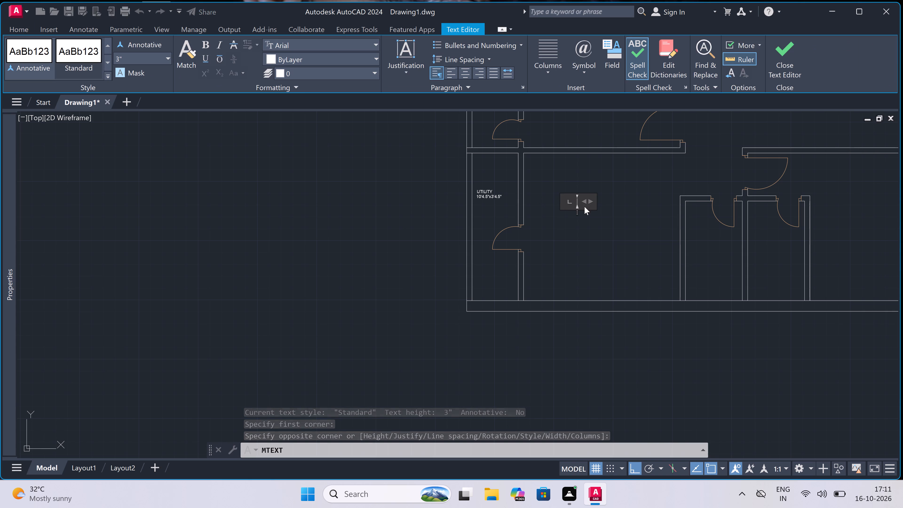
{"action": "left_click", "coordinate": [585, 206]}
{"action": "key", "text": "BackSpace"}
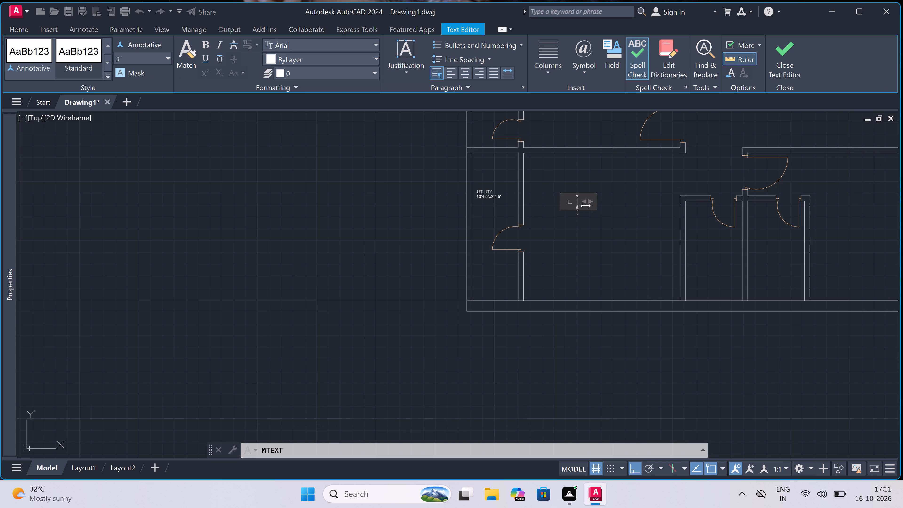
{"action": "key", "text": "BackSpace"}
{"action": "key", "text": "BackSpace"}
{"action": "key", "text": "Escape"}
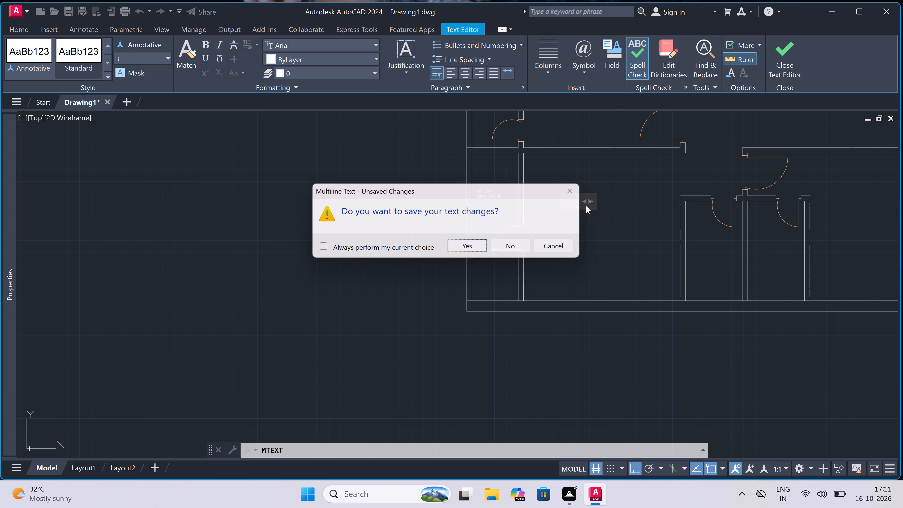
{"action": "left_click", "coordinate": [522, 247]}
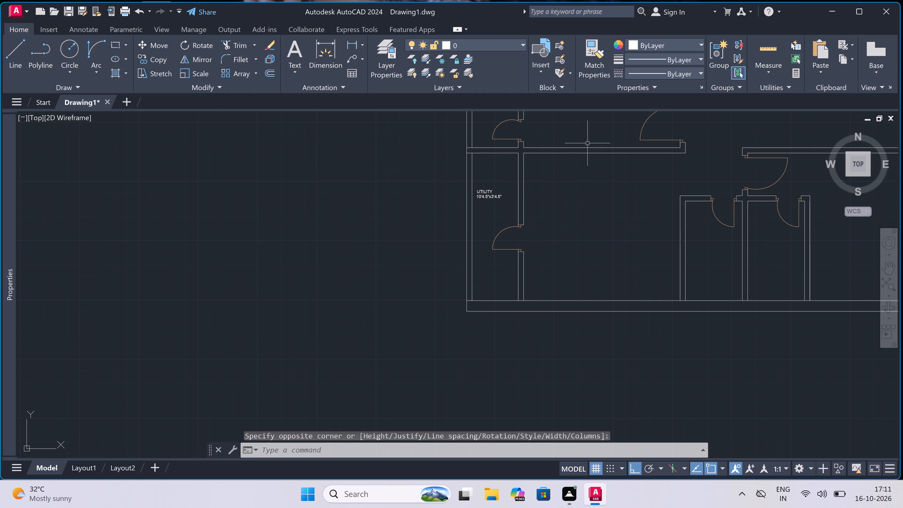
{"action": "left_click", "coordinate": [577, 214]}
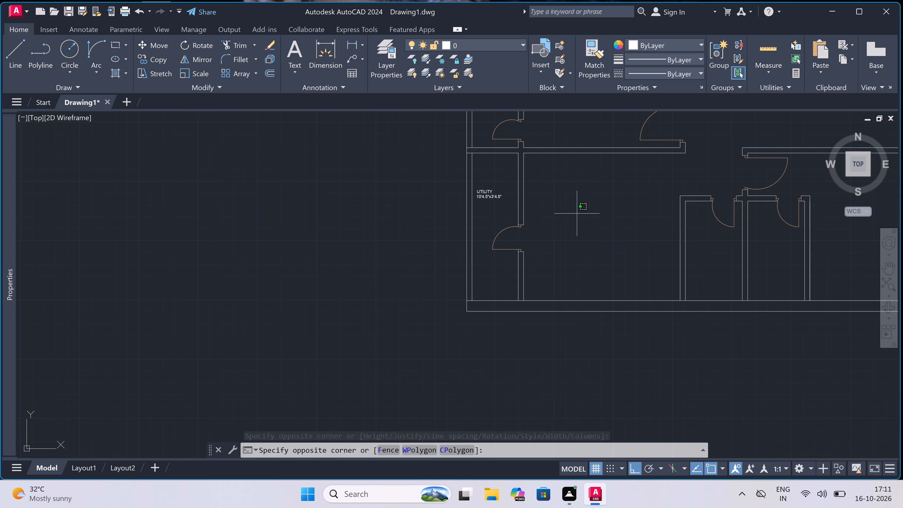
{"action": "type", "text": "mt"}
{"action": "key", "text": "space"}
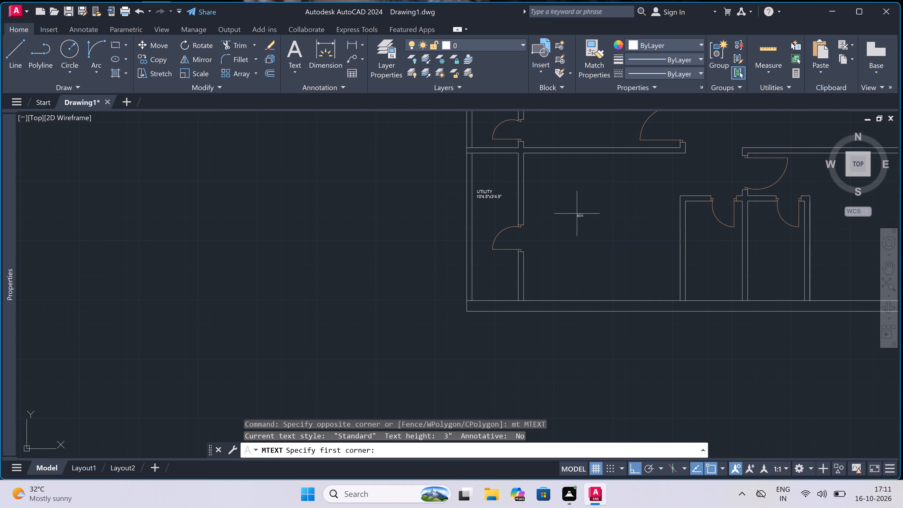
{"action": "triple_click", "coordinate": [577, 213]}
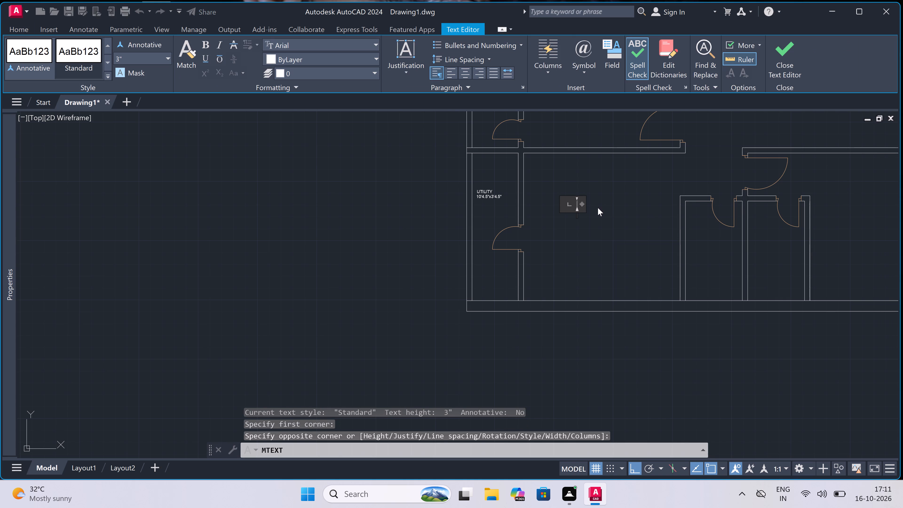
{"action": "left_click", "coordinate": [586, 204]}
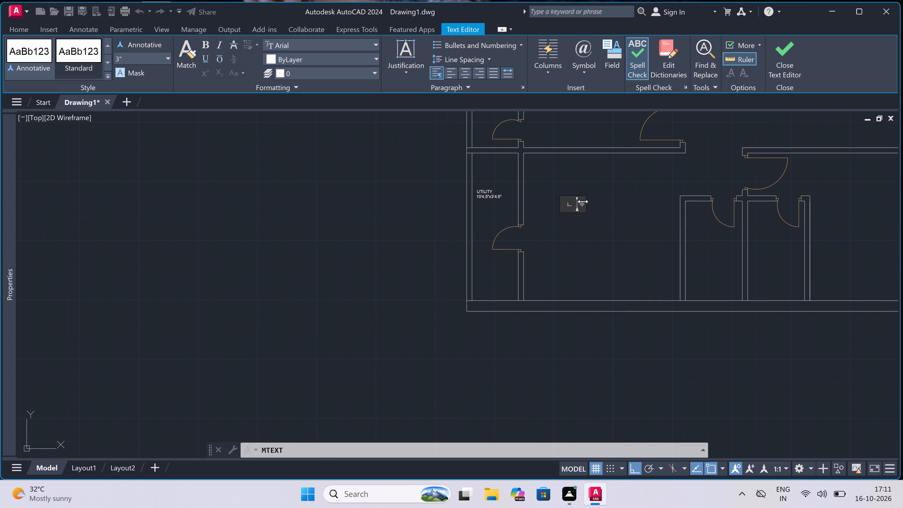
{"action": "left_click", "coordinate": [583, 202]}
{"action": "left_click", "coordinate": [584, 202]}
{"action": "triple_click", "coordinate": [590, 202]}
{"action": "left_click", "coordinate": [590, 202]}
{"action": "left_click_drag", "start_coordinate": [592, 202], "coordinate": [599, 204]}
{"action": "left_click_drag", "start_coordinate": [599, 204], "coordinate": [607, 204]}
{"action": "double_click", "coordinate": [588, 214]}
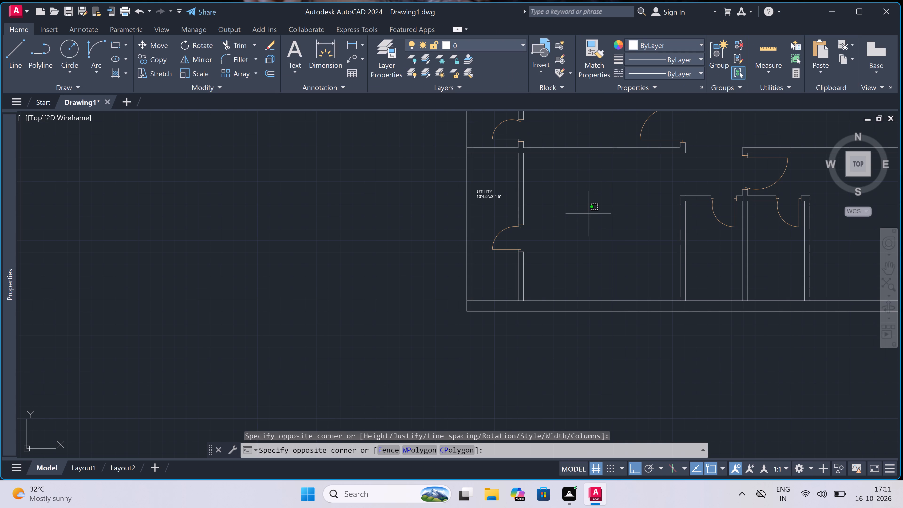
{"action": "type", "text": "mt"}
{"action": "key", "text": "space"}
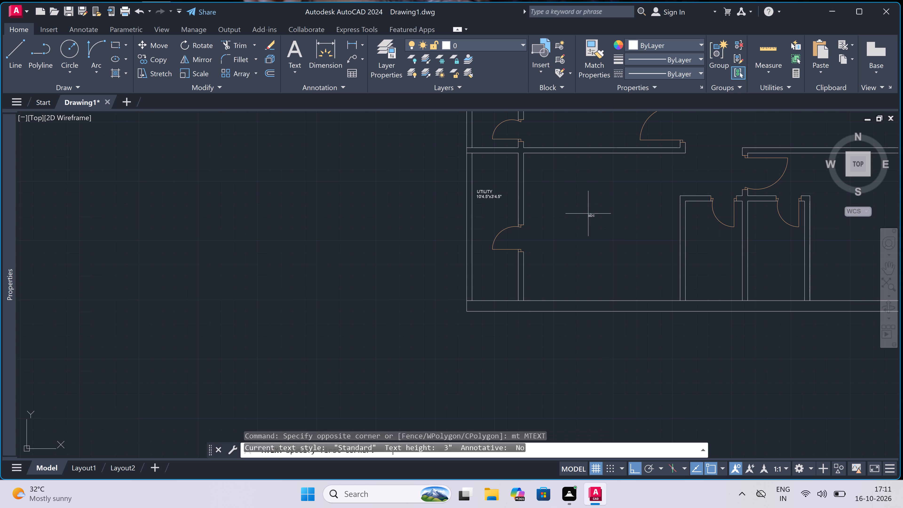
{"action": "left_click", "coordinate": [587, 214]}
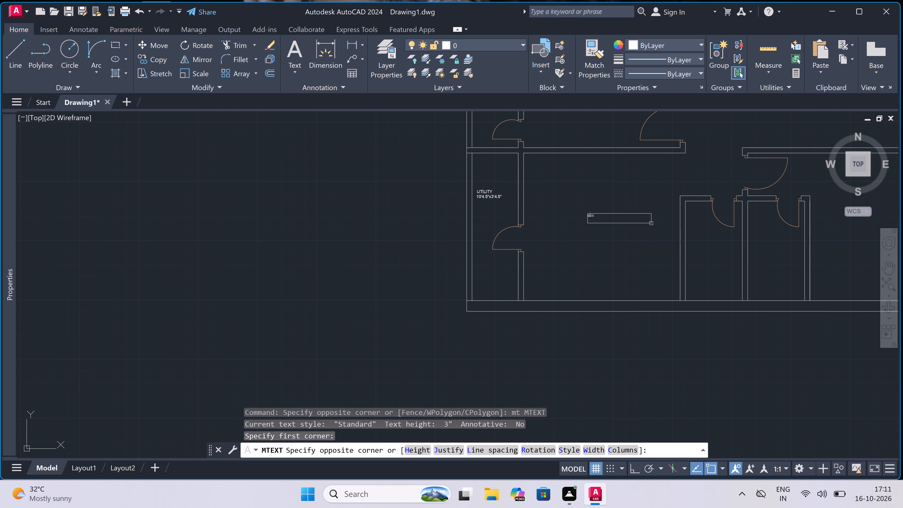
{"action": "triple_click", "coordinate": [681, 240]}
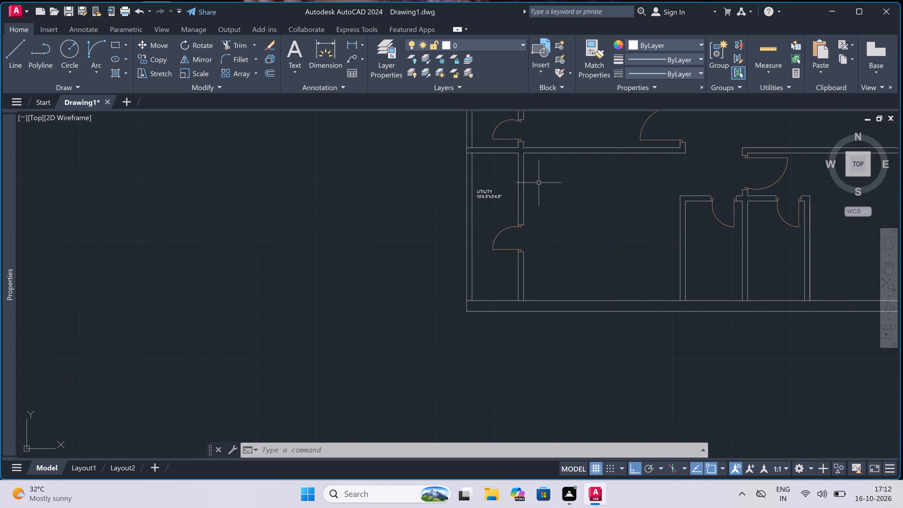
Place a multiline text box in the middle of the large room east of UTILITY and enter KITCHEN.
{"action": "double_click", "coordinate": [584, 215]}
{"action": "type", "text": "mt"}
{"action": "key", "text": "space"}
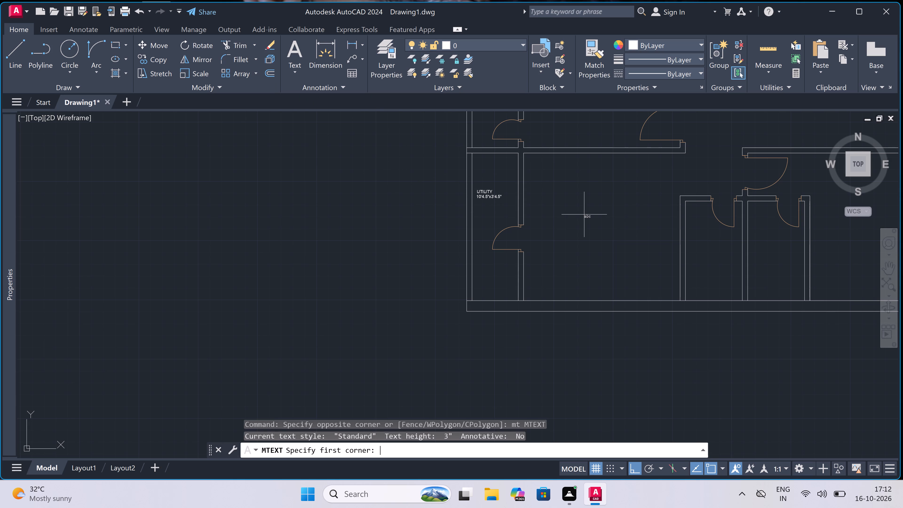
{"action": "double_click", "coordinate": [582, 213]}
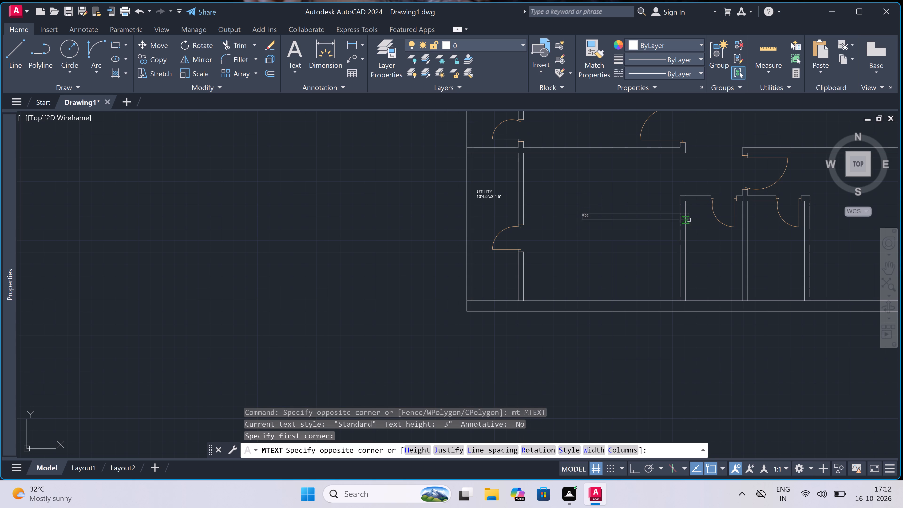
{"action": "double_click", "coordinate": [714, 252]}
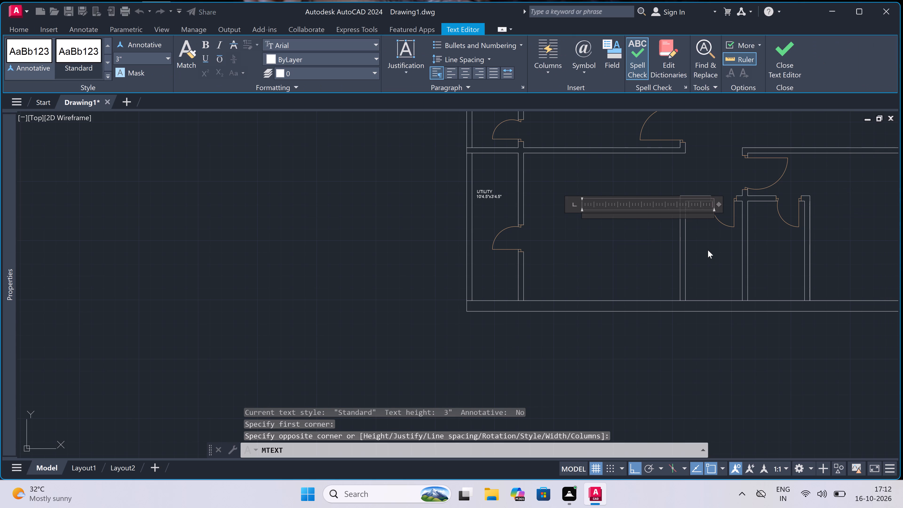
{"action": "type", "text": "KITCHEN"}
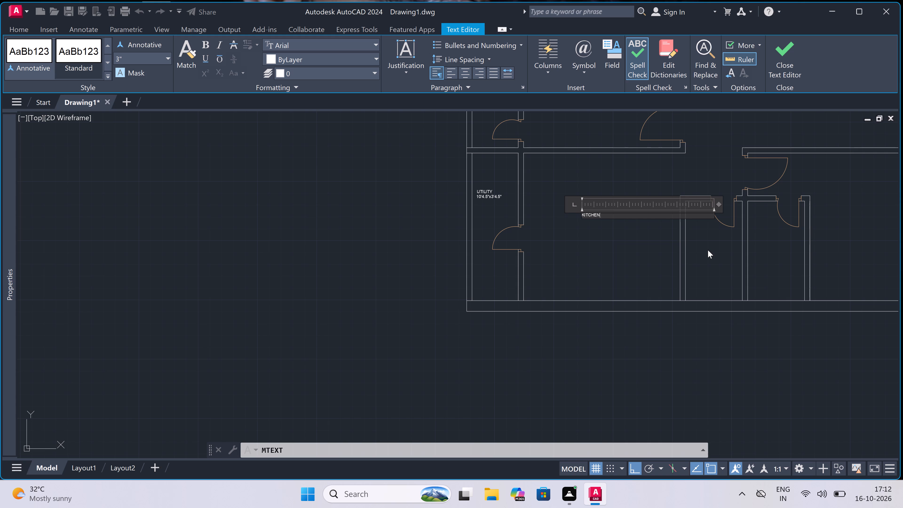
Add the dimensions 11'0"x10'4.5" on a second line under KITCHEN and finish the multiline text.
{"action": "key", "text": "Return"}
{"action": "type", "text": "11"}
{"action": "key", "text": "apostrophe"}
{"action": "key", "text": "0"}
{"action": "type", "text": "\"x"}
{"action": "key", "text": "1"}
{"action": "key", "text": "0"}
{"action": "key", "text": "apostrophe"}
{"action": "key", "text": "4"}
{"action": "key", "text": "period"}
{"action": "key", "text": "5"}
{"action": "key", "text": "shift+quotedbl"}
{"action": "left_click", "coordinate": [697, 248]}
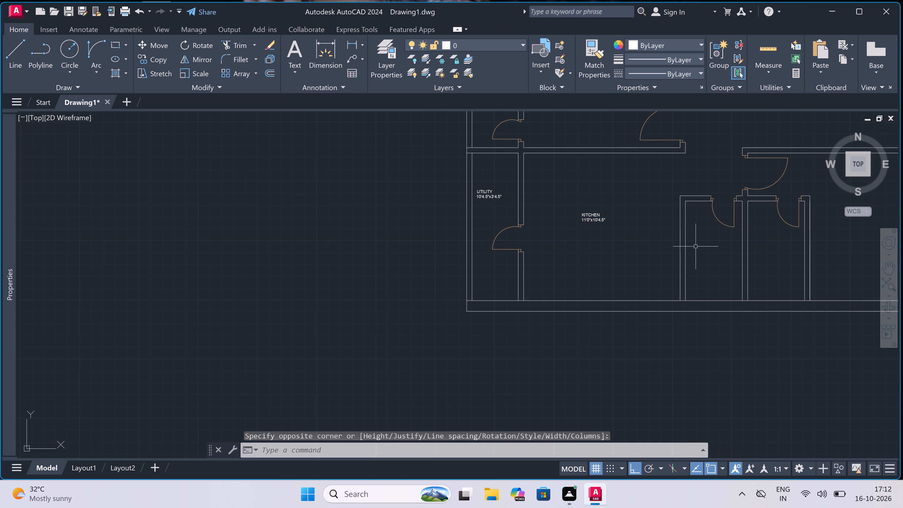
Start a multiline text box in the small room directly east of the kitchen, below its door.
{"action": "left_click", "coordinate": [695, 246]}
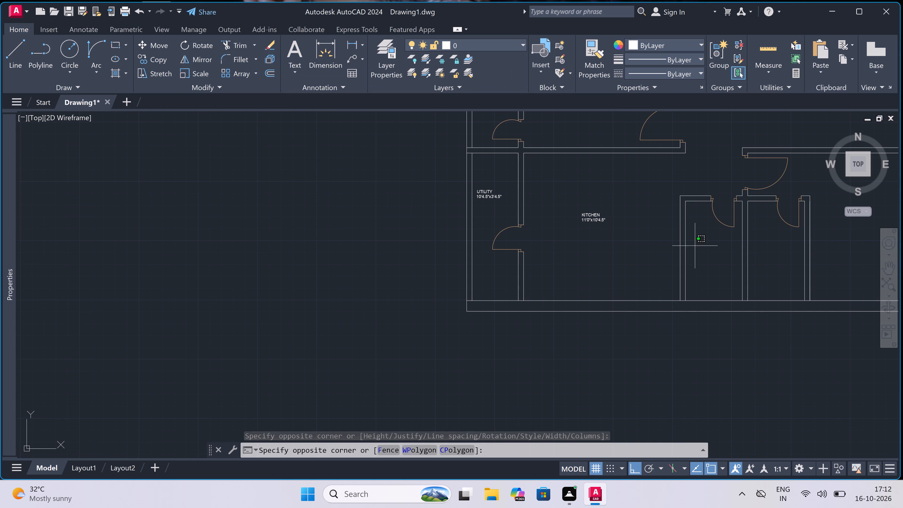
{"action": "type", "text": "mt"}
{"action": "key", "text": "space"}
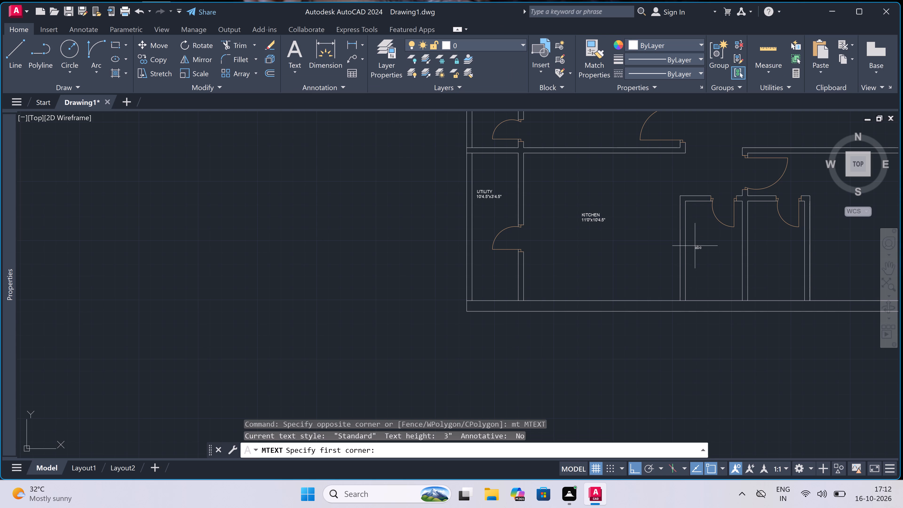
{"action": "left_click", "coordinate": [695, 246]}
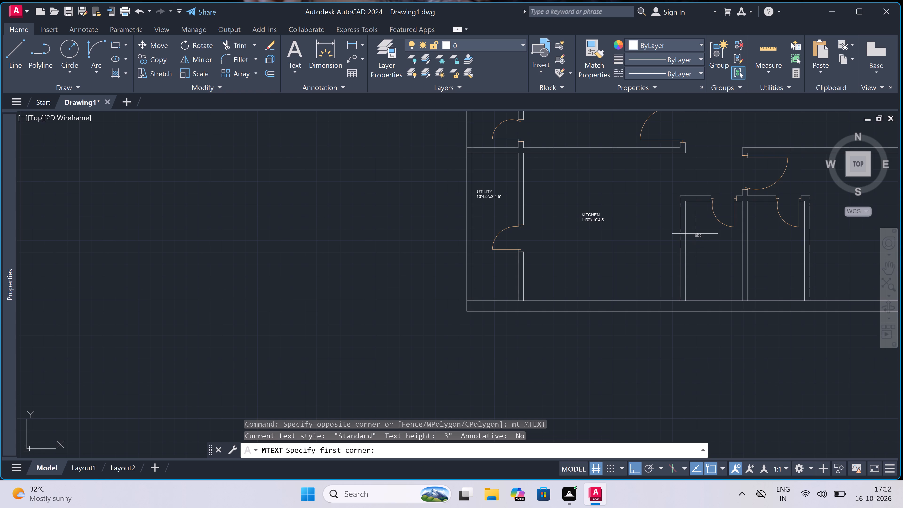
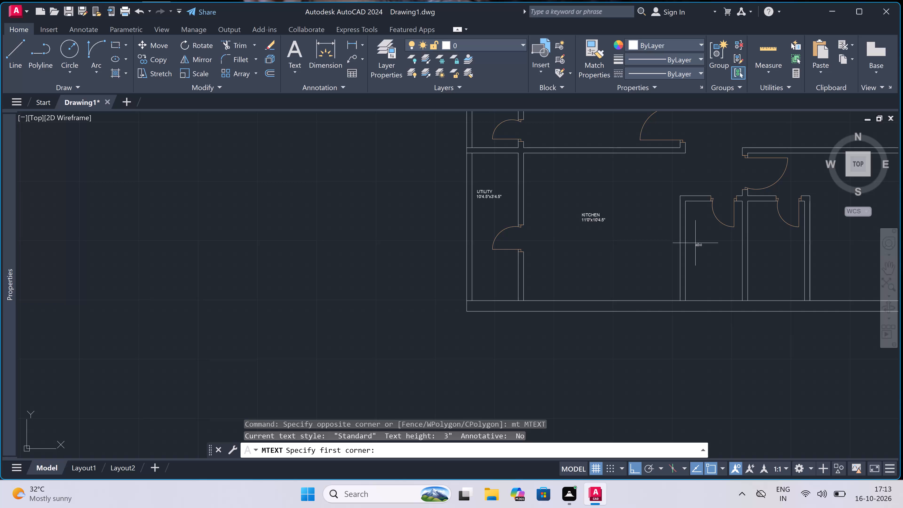
Place the multiline text box in the small room directly east of the kitchen, reading TOILET with 4'0"x7'0" on a second line.
{"action": "left_click", "coordinate": [695, 243]}
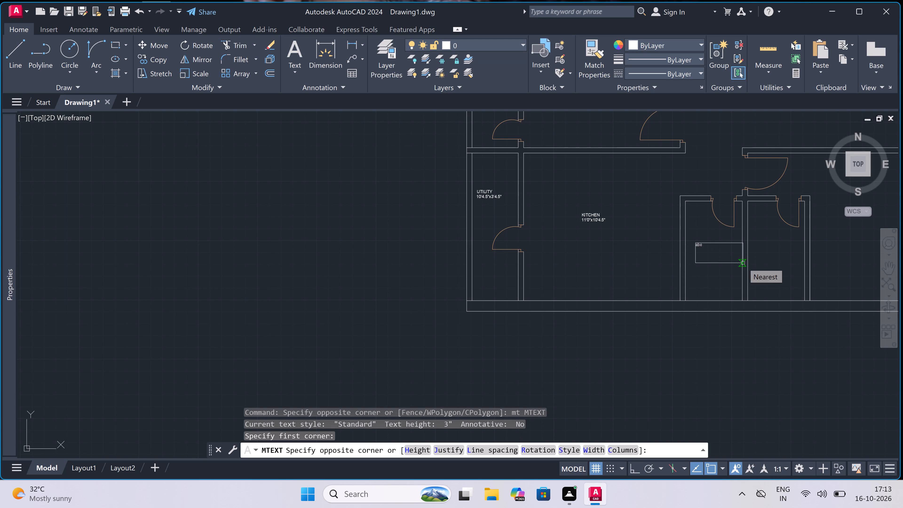
{"action": "left_click", "coordinate": [737, 253]}
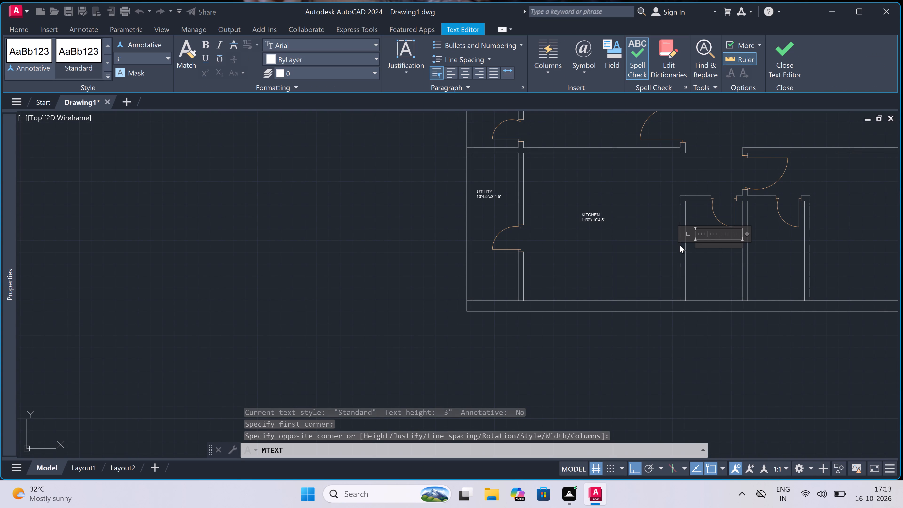
{"action": "type", "text": "TOILET"}
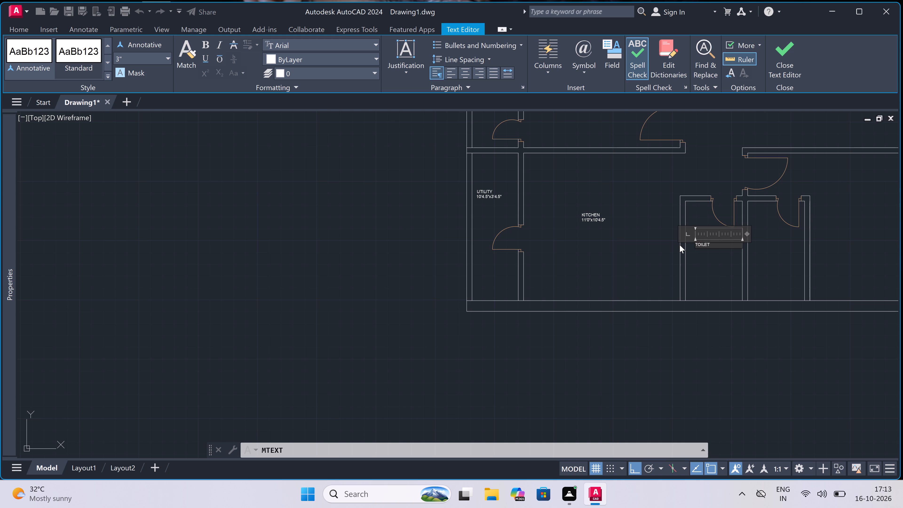
{"action": "key", "text": "Return"}
{"action": "key", "text": "4"}
{"action": "key", "text": "apostrophe"}
{"action": "key", "text": "0"}
{"action": "key", "text": "shift+quotedbl"}
{"action": "key", "text": "x"}
{"action": "key", "text": "7"}
{"action": "key", "text": "apostrophe"}
{"action": "key", "text": "0"}
{"action": "key", "text": "shift+quotedbl"}
{"action": "left_click", "coordinate": [762, 246]}
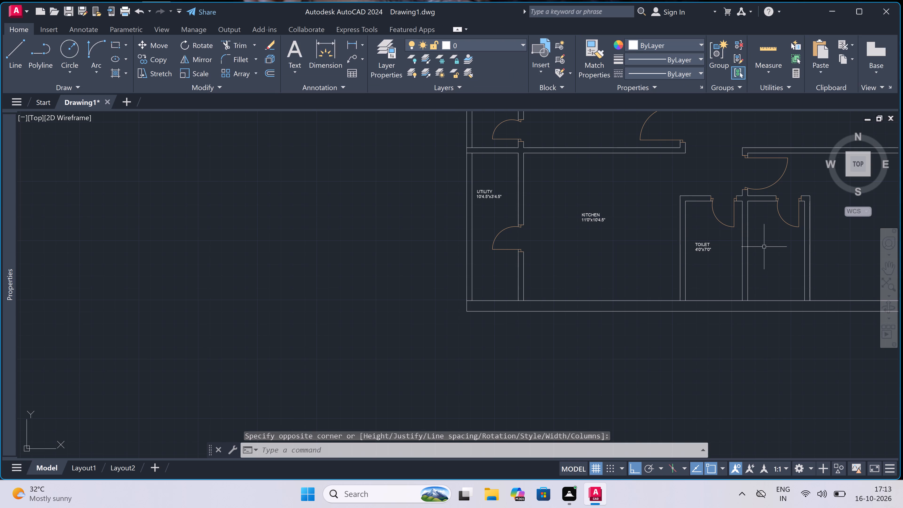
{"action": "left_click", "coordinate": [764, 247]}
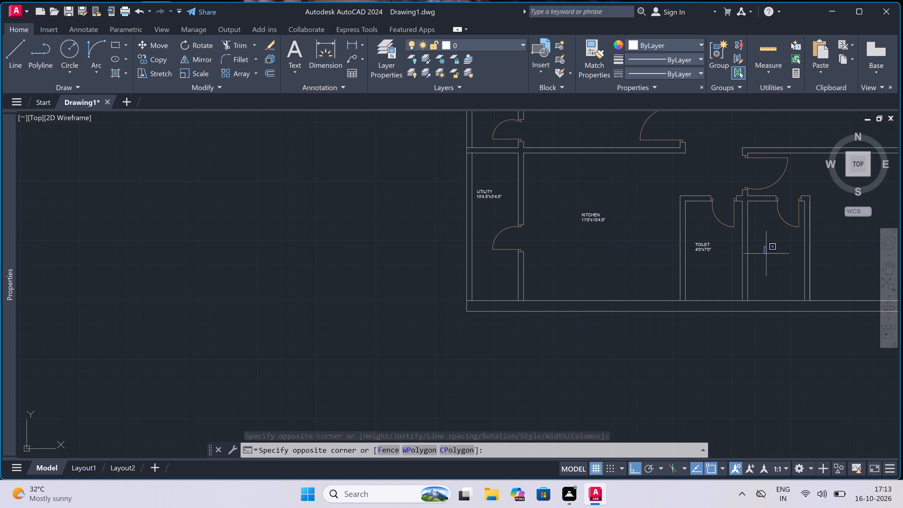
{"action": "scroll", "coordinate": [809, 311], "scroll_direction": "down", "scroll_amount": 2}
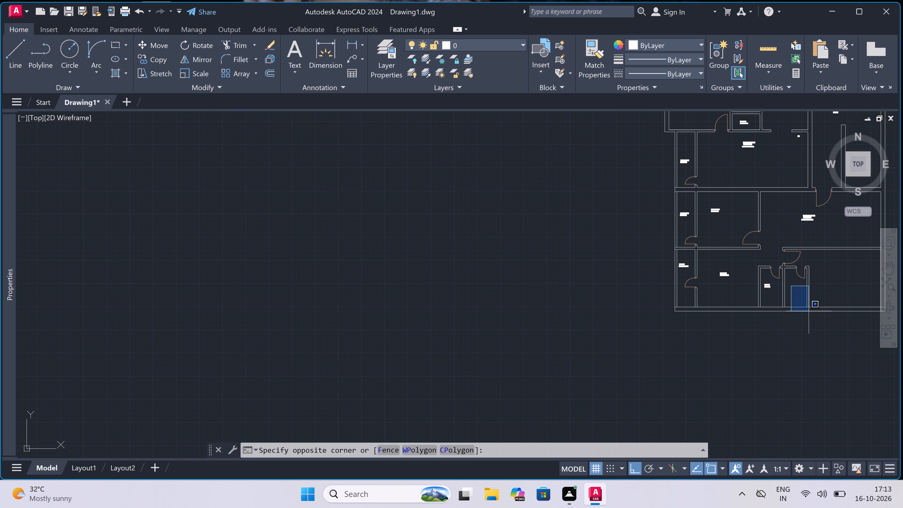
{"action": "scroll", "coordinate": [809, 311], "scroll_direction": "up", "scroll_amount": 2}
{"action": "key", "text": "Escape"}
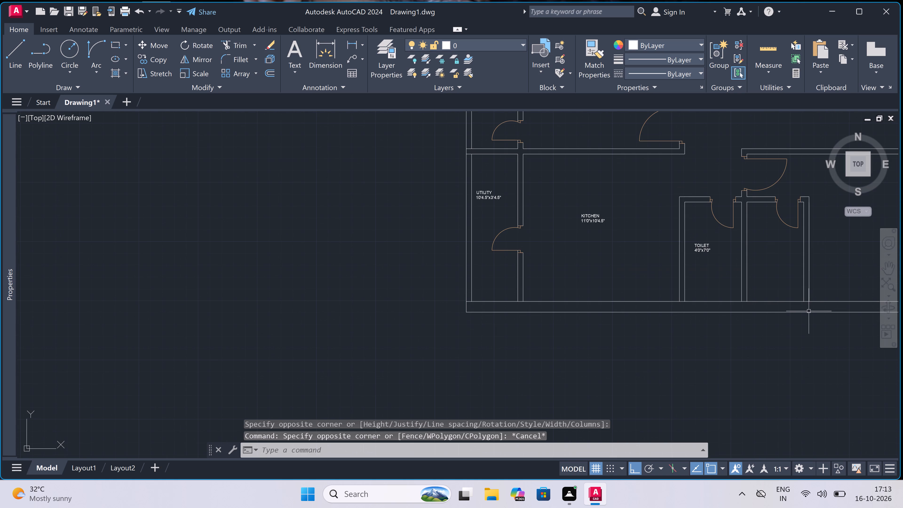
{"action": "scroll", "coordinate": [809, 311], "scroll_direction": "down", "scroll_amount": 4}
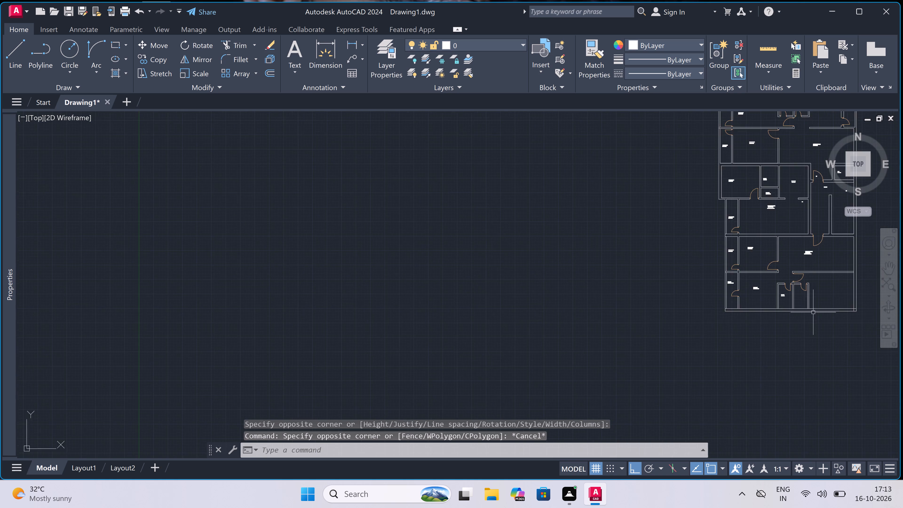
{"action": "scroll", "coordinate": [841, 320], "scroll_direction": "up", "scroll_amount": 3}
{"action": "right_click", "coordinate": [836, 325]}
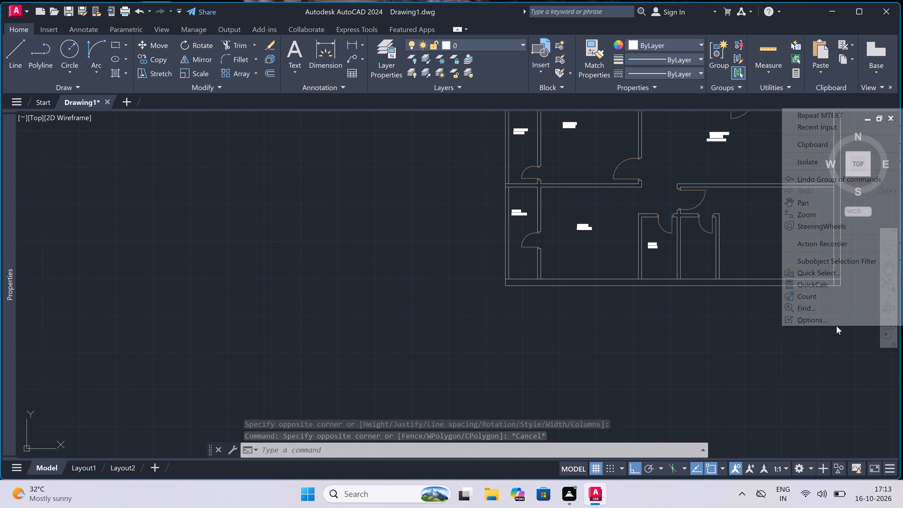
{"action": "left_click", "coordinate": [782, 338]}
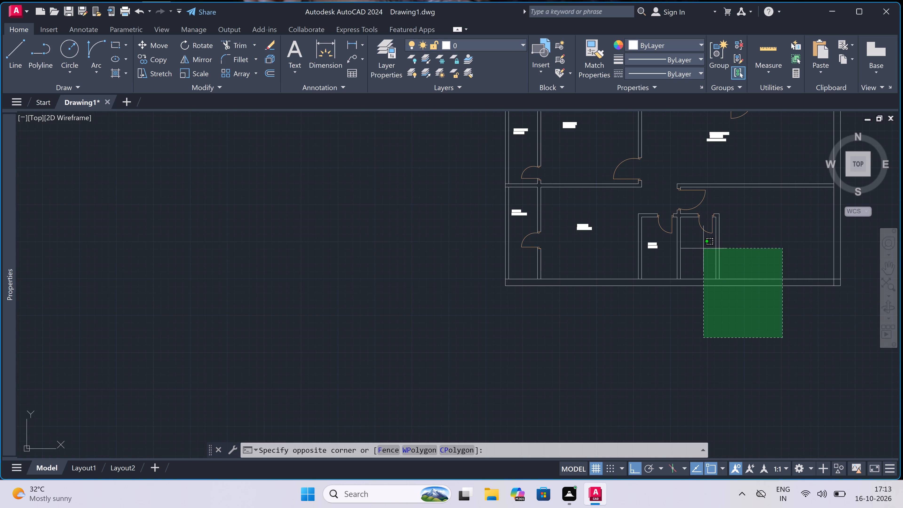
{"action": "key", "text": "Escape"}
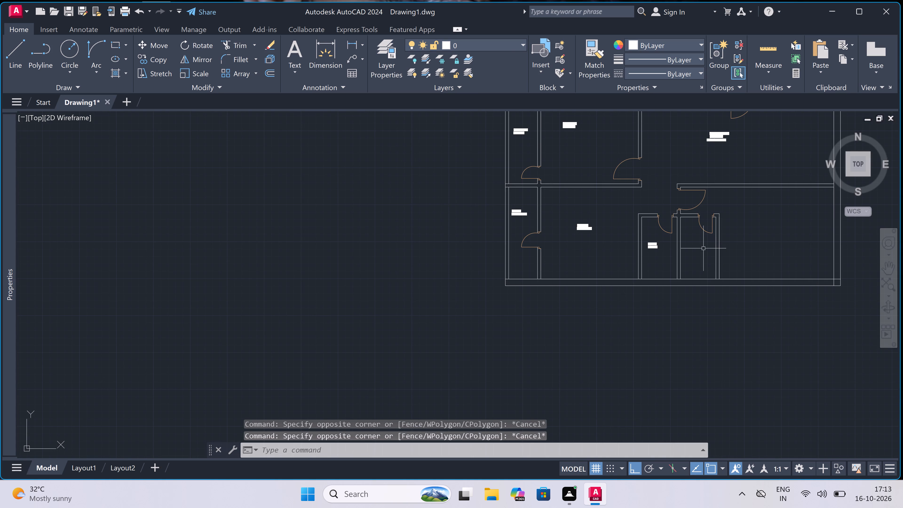
Place a multiline text box in the small room directly east of the labelled toilet and enter TOILET in capitals.
{"action": "scroll", "coordinate": [703, 248], "scroll_direction": "up", "scroll_amount": 2}
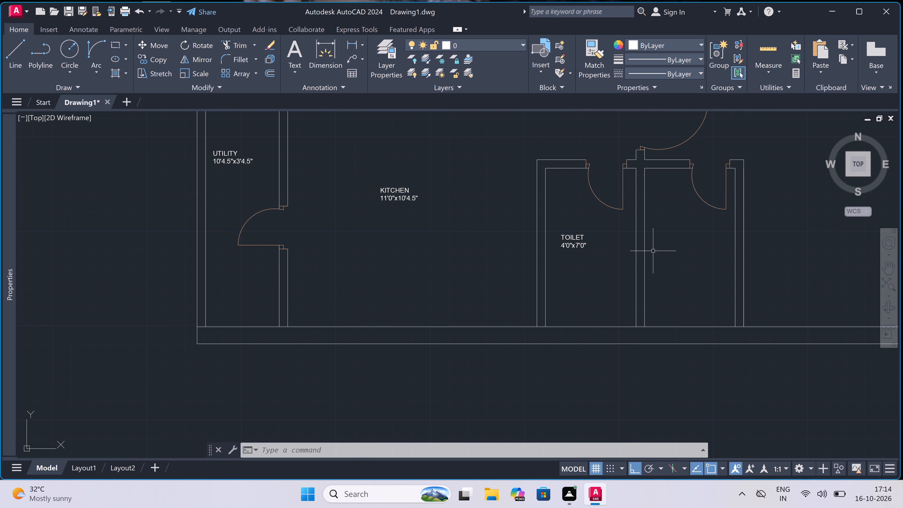
{"action": "double_click", "coordinate": [665, 242]}
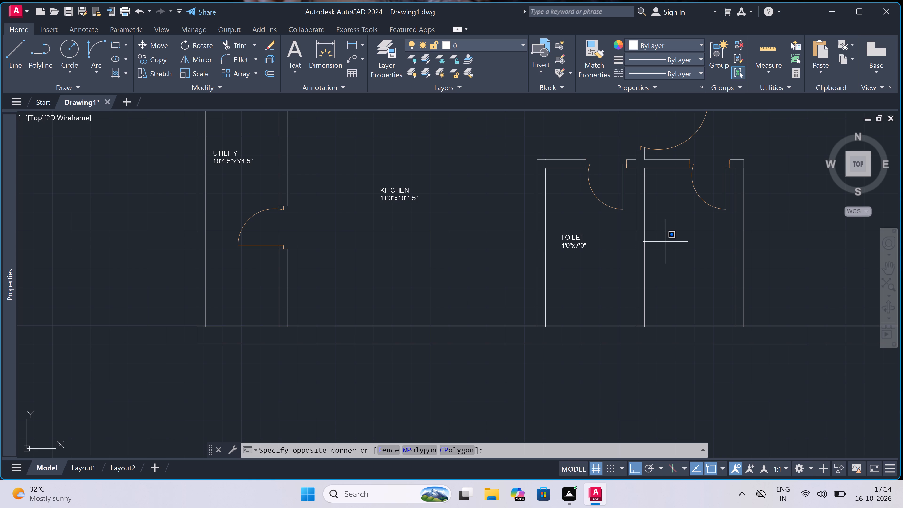
{"action": "type", "text": "mt"}
{"action": "key", "text": "space"}
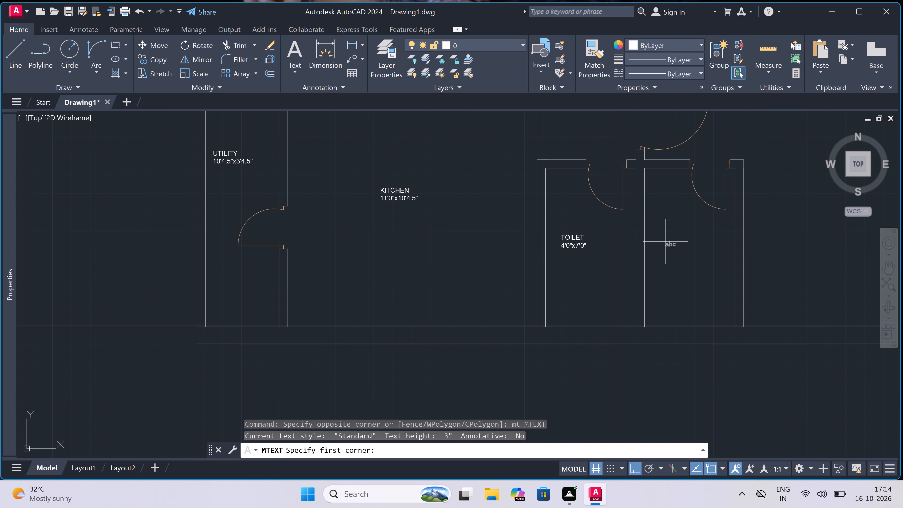
{"action": "left_click", "coordinate": [665, 242]}
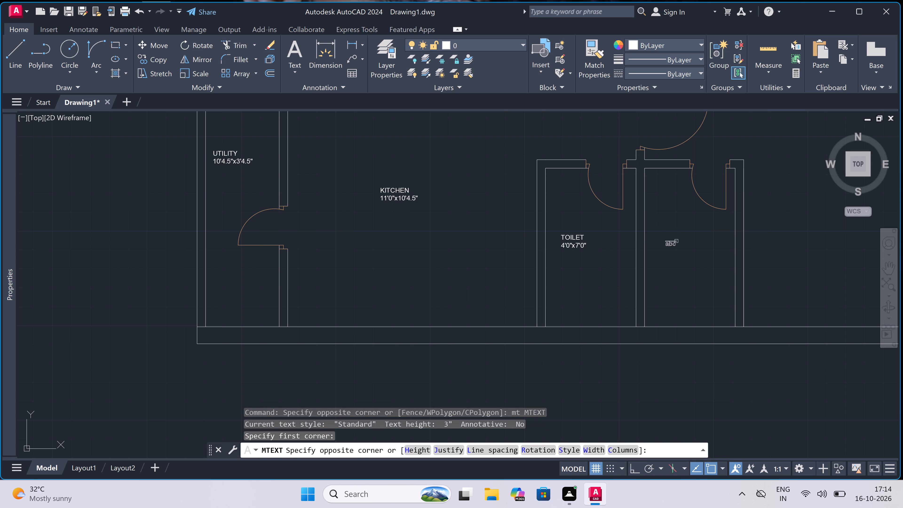
{"action": "left_click", "coordinate": [729, 256]}
{"action": "type", "text": "toilet"}
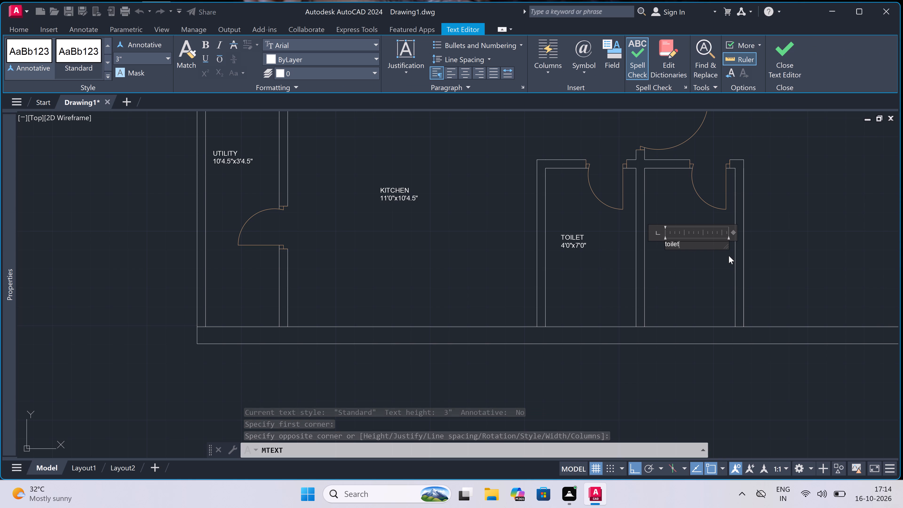
{"action": "key", "text": "BackSpace"}
{"action": "key", "text": "BackSpace"}
{"action": "key", "text": "BackSpace"}
{"action": "key", "text": "BackSpace"}
{"action": "key", "text": "BackSpace"}
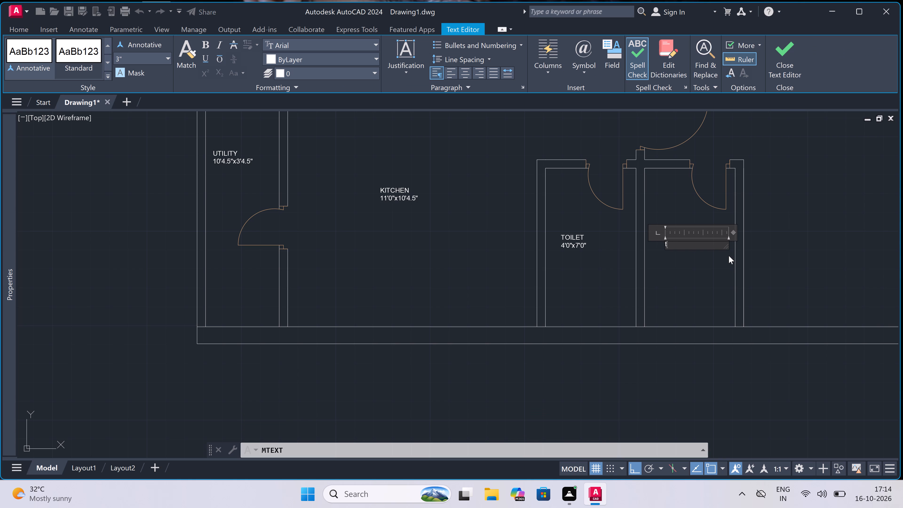
{"action": "key", "text": "BackSpace"}
{"action": "type", "text": "TOILET"}
Add the dimensions 4'0"x7'0" on a second line under the new TOILET label and finish the multiline text.
{"action": "key", "text": "Return"}
{"action": "key", "text": "4"}
{"action": "key", "text": "apostrophe"}
{"action": "key", "text": "0"}
{"action": "key", "text": "shift+quotedbl"}
{"action": "key", "text": "x"}
{"action": "type", "text": "7'"}
{"action": "key", "text": "0"}
{"action": "key", "text": "shift+quotedbl"}
{"action": "left_click", "coordinate": [753, 254]}
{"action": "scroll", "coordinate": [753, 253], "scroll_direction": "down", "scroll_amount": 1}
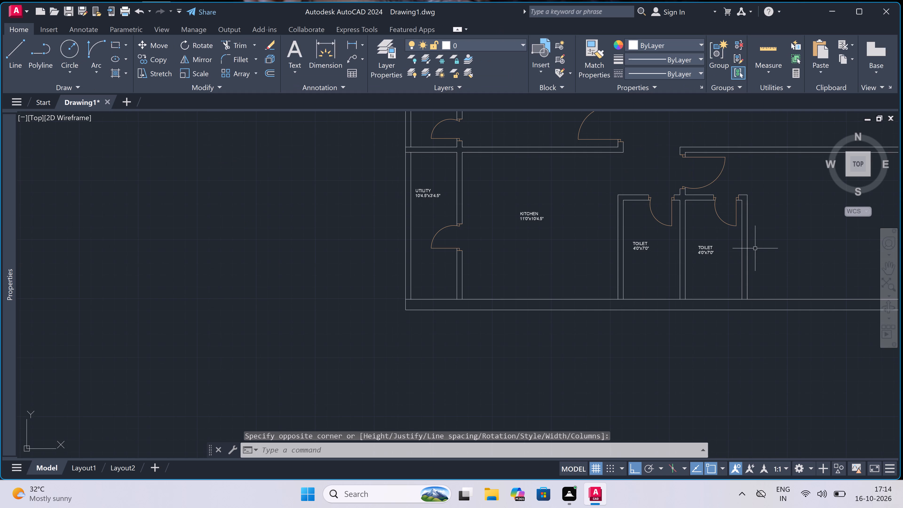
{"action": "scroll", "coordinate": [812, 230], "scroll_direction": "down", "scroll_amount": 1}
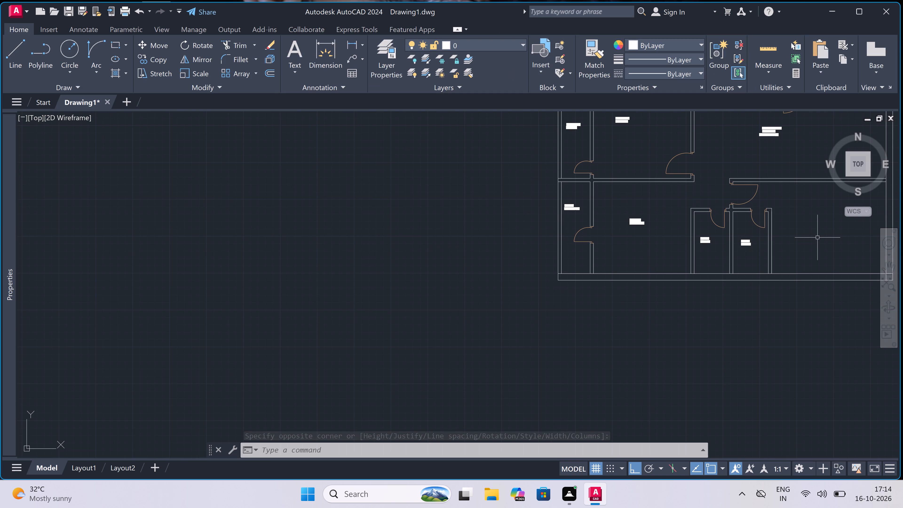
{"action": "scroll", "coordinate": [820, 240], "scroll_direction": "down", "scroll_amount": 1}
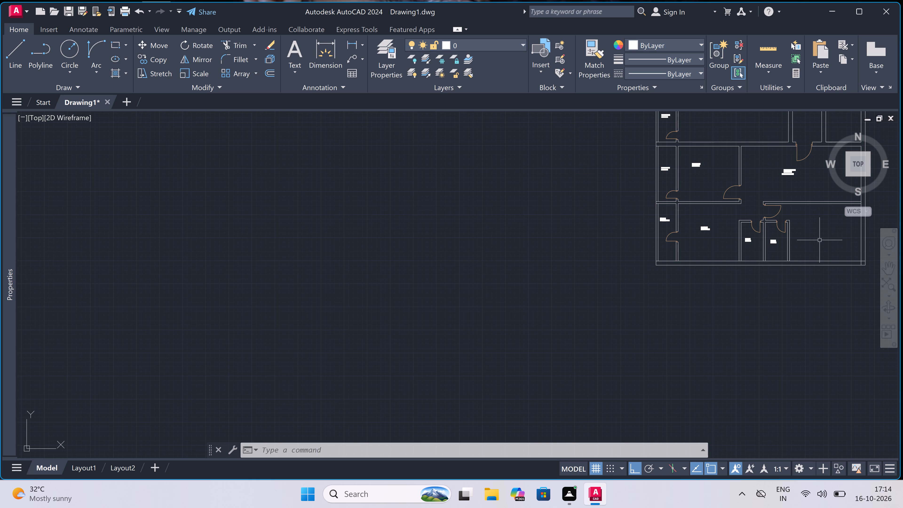
Place a multiline text box in the room east of the two toilets, near its north wall, and enter BED ROOM.
{"action": "scroll", "coordinate": [820, 240], "scroll_direction": "up", "scroll_amount": 1}
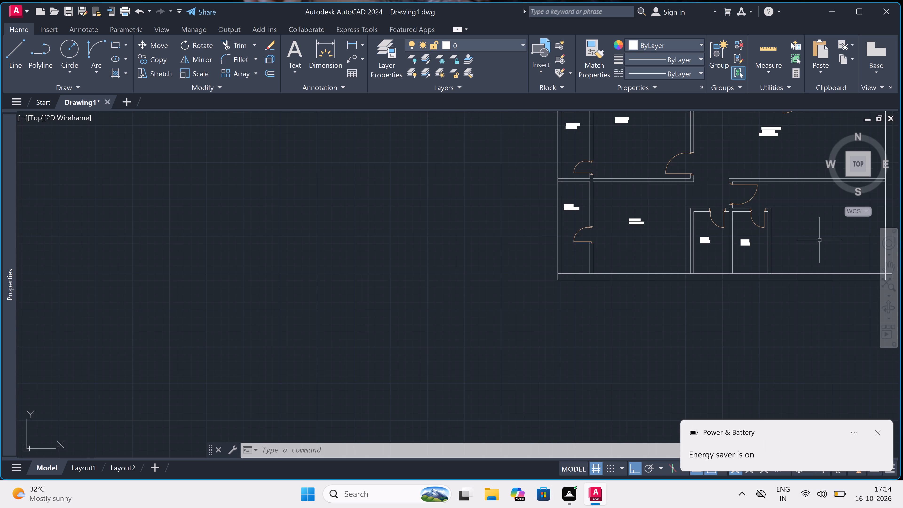
{"action": "scroll", "coordinate": [820, 240], "scroll_direction": "down", "scroll_amount": 1}
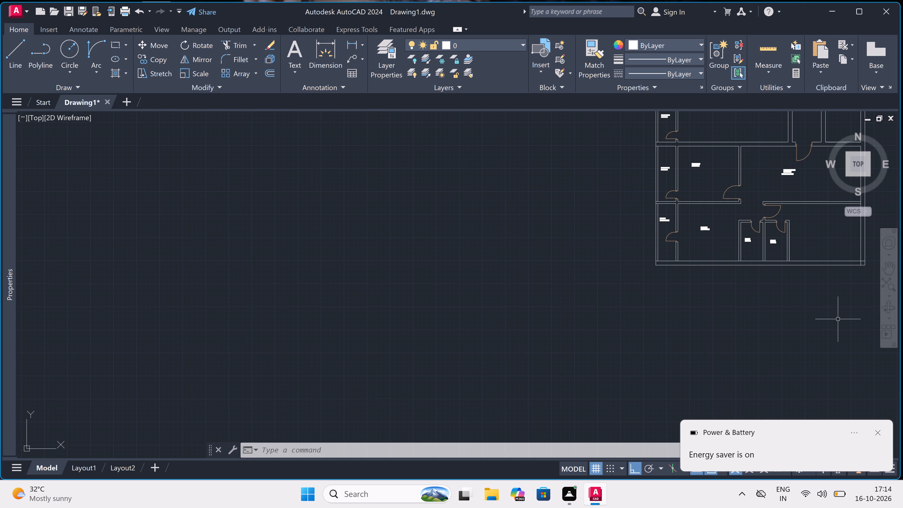
{"action": "scroll", "coordinate": [843, 306], "scroll_direction": "up", "scroll_amount": 1}
{"action": "scroll", "coordinate": [844, 306], "scroll_direction": "down", "scroll_amount": 3}
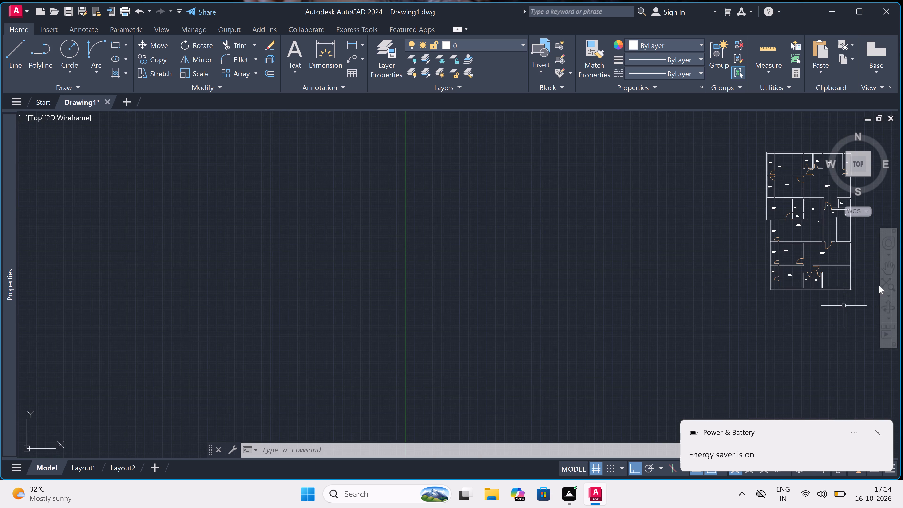
{"action": "scroll", "coordinate": [885, 280], "scroll_direction": "up", "scroll_amount": 1}
{"action": "scroll", "coordinate": [818, 275], "scroll_direction": "up", "scroll_amount": 2}
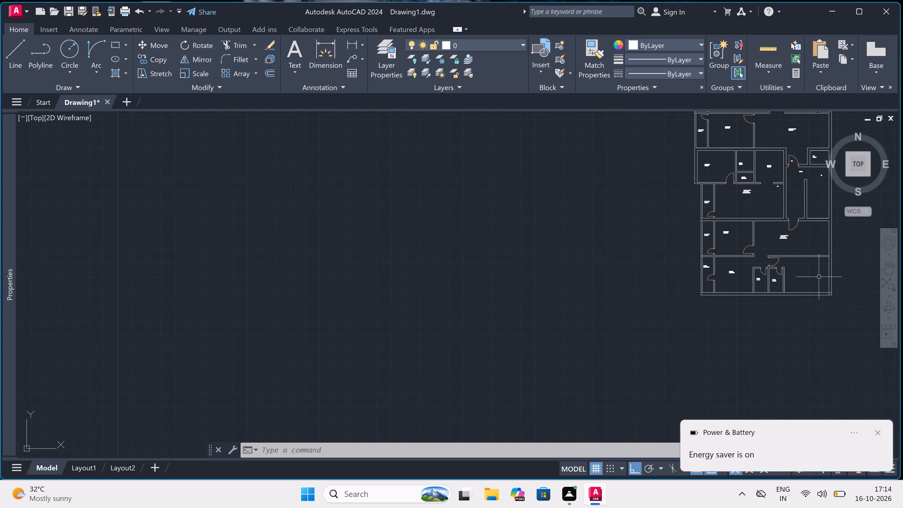
{"action": "scroll", "coordinate": [816, 271], "scroll_direction": "up", "scroll_amount": 1}
{"action": "scroll", "coordinate": [816, 271], "scroll_direction": "down", "scroll_amount": 1}
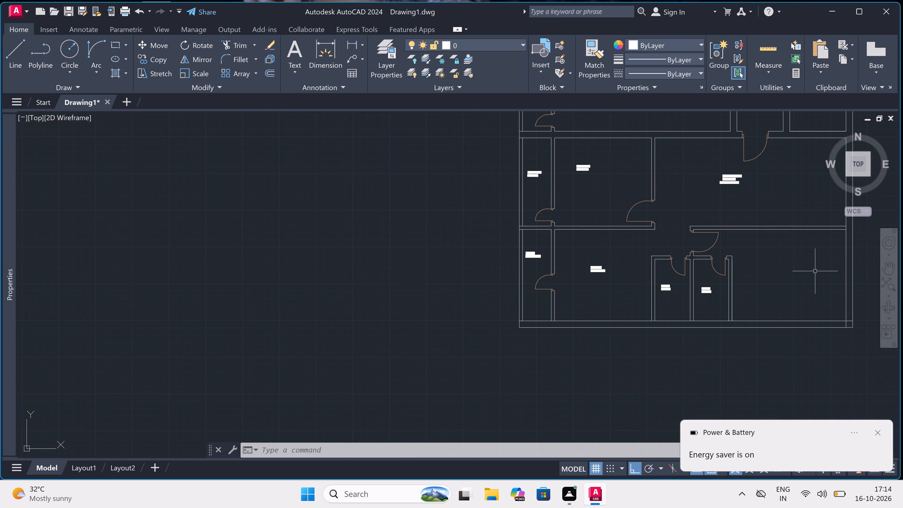
{"action": "scroll", "coordinate": [815, 271], "scroll_direction": "up", "scroll_amount": 1}
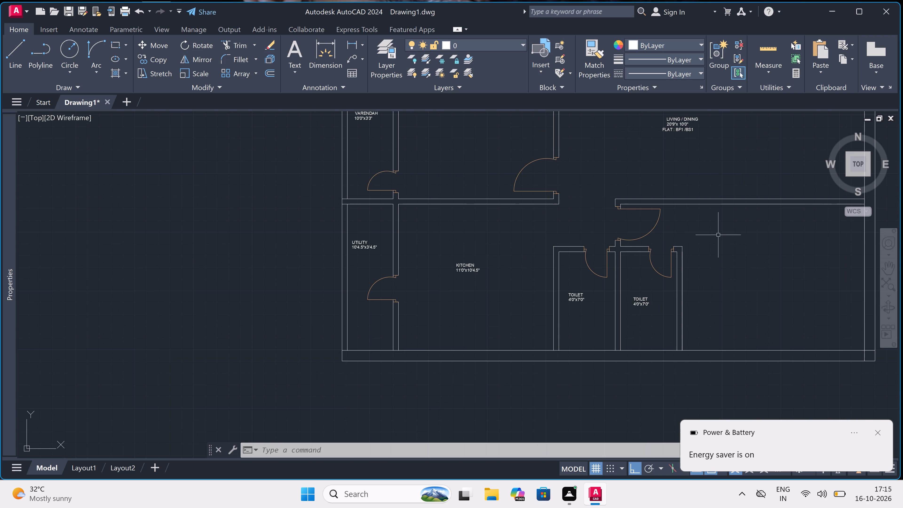
{"action": "double_click", "coordinate": [695, 231]}
{"action": "key", "text": "m"}
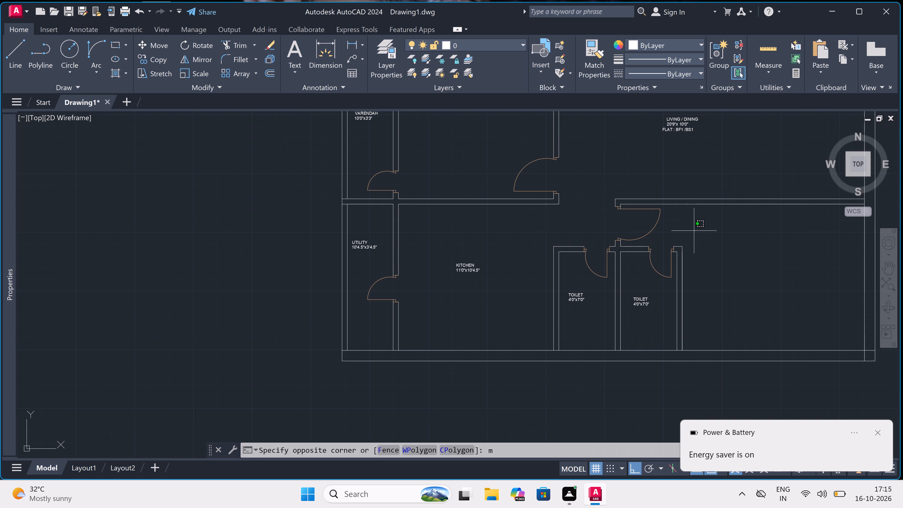
{"action": "type", "text": "t"}
{"action": "key", "text": "space"}
{"action": "left_click", "coordinate": [696, 243]}
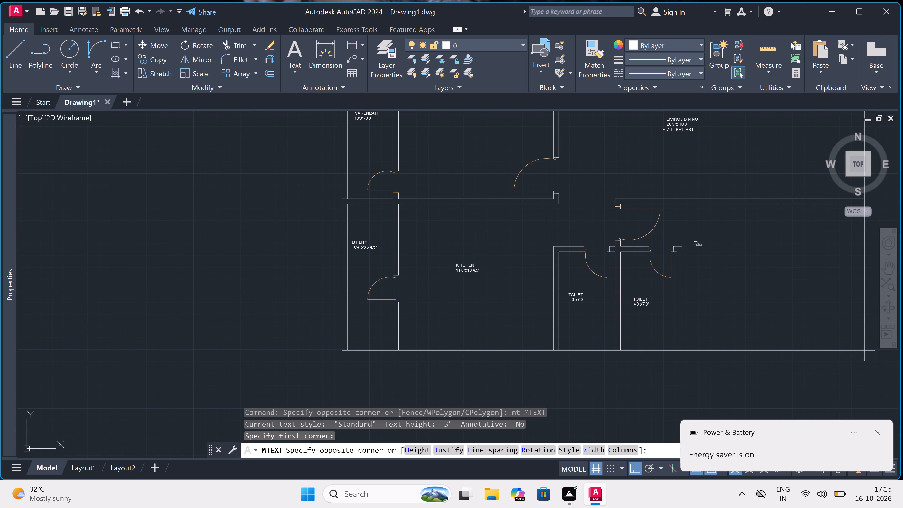
{"action": "double_click", "coordinate": [859, 227]}
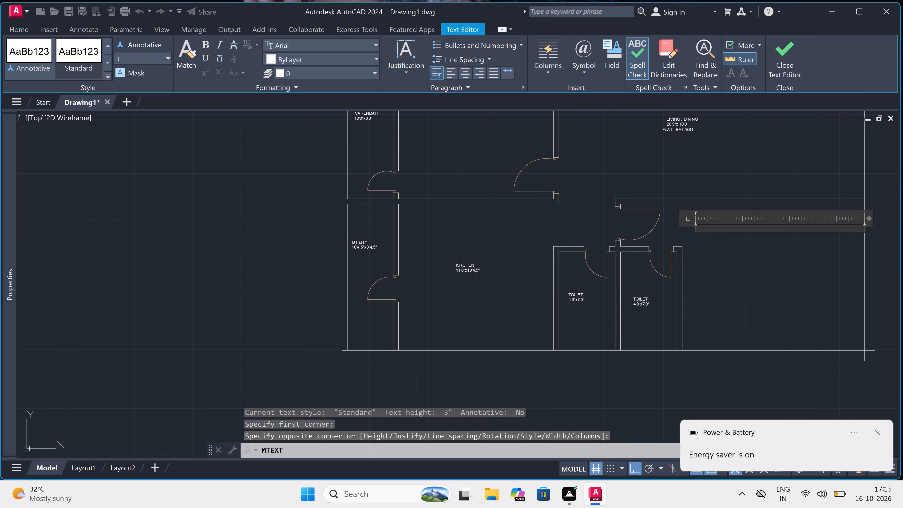
{"action": "key", "text": "space"}
{"action": "key", "text": "space"}
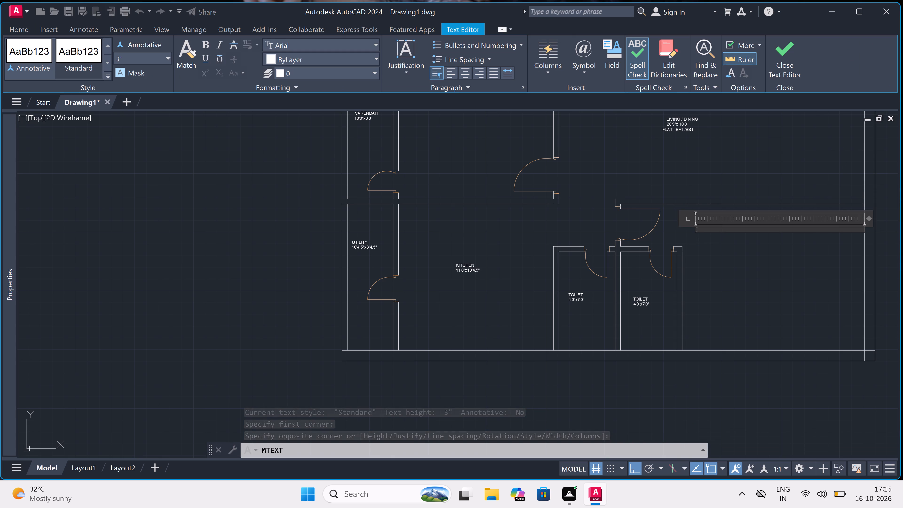
{"action": "type", "text": "BEDRR"}
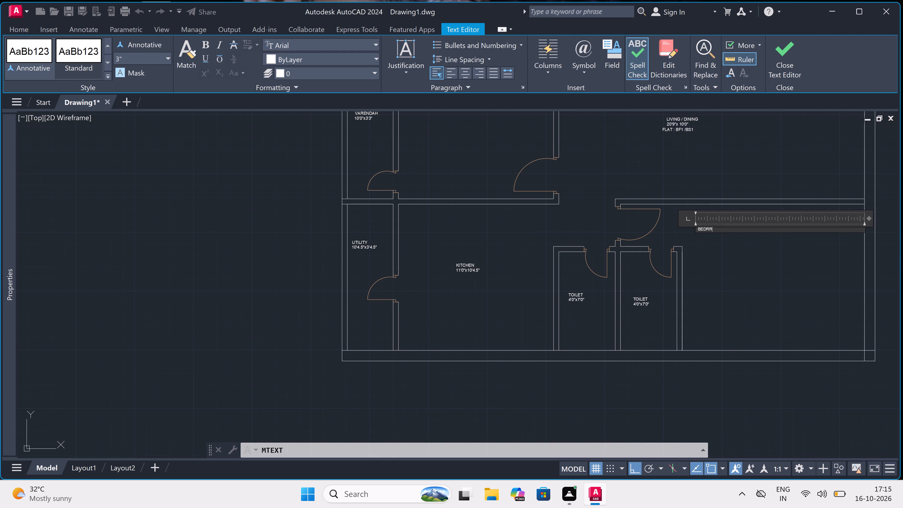
{"action": "key", "text": "BackSpace"}
{"action": "key", "text": "BackSpace"}
{"action": "key", "text": "space"}
{"action": "type", "text": "R"}
{"action": "type", "text": "OOM"}
Add the dimensions 12'0"x10'4.5" on a second line under the BED ROOM label and finish the multiline text.
{"action": "key", "text": "Return"}
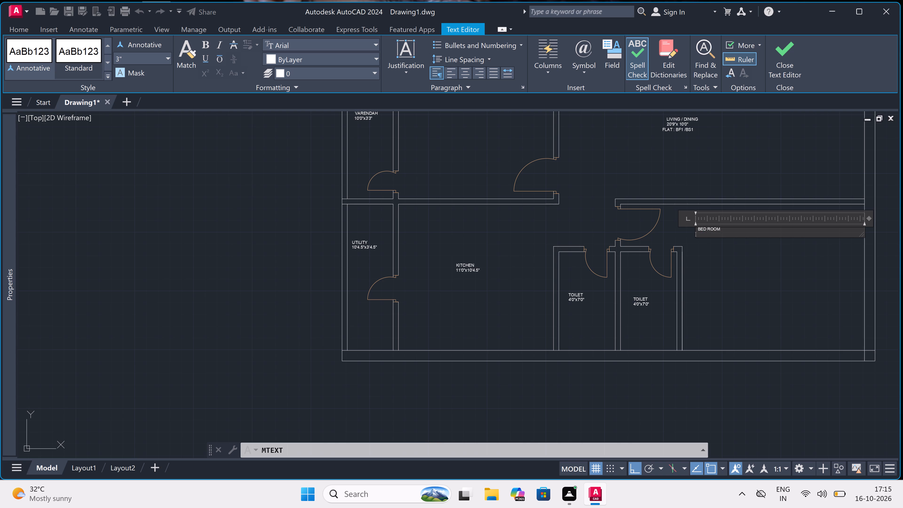
{"action": "type", "text": "12"}
{"action": "key", "text": "apostrophe"}
{"action": "key", "text": "0"}
{"action": "key", "text": "shift+quotedbl"}
{"action": "key", "text": "x"}
{"action": "key", "text": "1"}
{"action": "type", "text": "0'"}
{"action": "key", "text": "4"}
{"action": "key", "text": "apostrophe"}
{"action": "key", "text": "BackSpace"}
{"action": "key", "text": "period"}
{"action": "key", "text": "5"}
{"action": "key", "text": "shift+quotedbl"}
{"action": "left_click", "coordinate": [784, 277]}
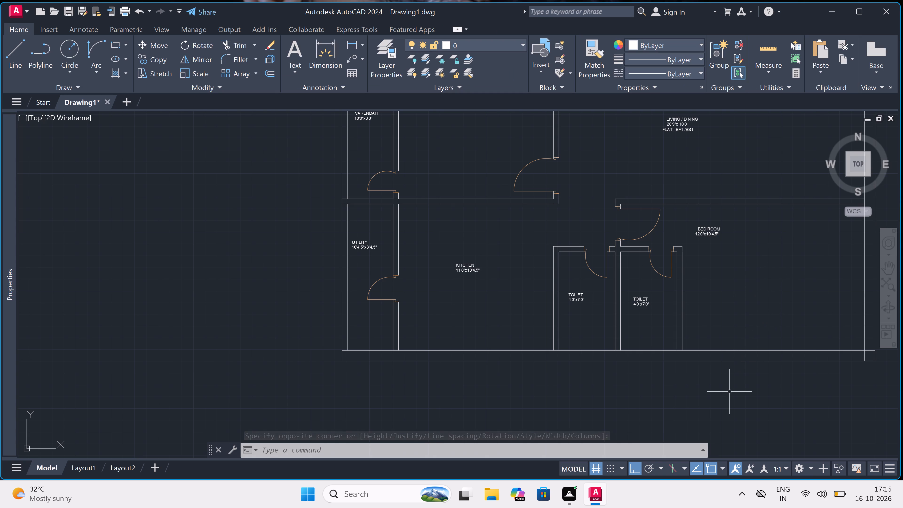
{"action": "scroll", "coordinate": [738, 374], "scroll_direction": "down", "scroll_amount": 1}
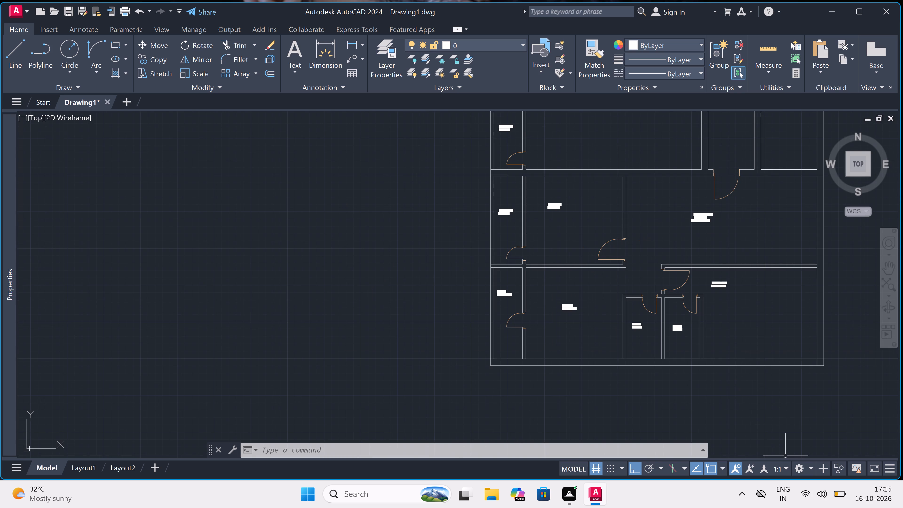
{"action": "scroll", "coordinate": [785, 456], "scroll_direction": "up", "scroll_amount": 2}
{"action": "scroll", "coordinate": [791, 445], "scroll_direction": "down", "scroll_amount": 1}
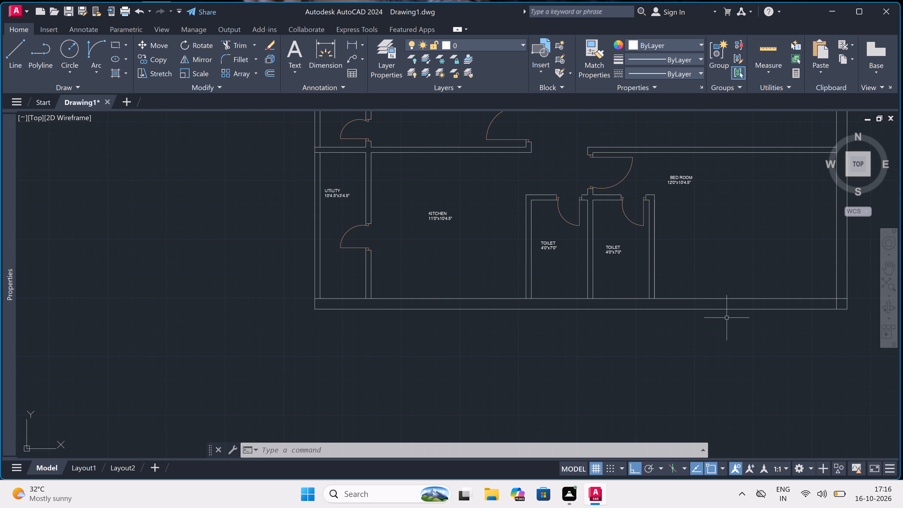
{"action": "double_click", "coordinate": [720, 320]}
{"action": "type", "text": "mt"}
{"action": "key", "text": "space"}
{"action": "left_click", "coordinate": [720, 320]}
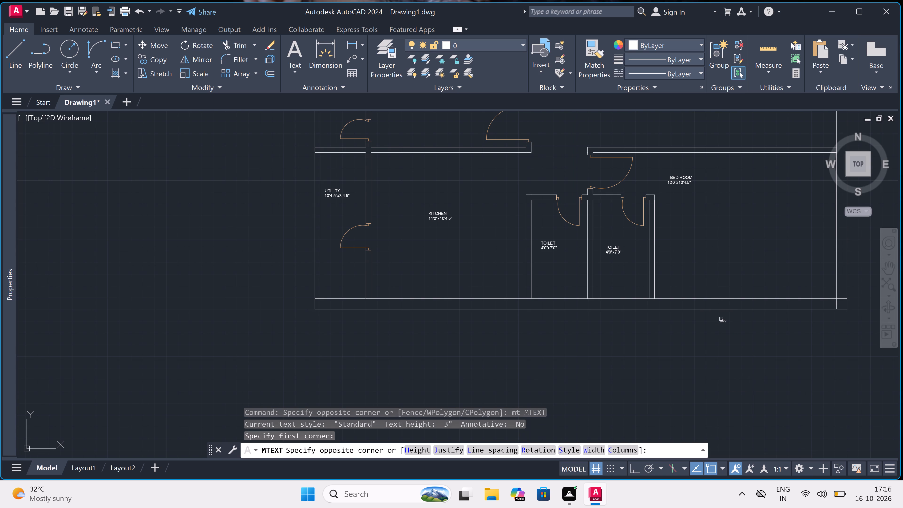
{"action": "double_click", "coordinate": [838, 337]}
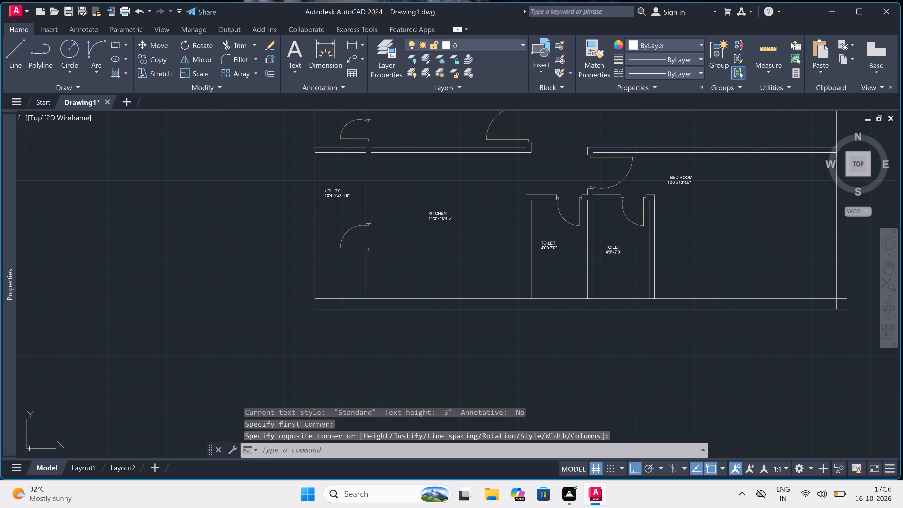
Place a multiline text box just outside the south wall, near the plan's southeast corner, and enter VARENDAH in capitals.
{"action": "scroll", "coordinate": [838, 337], "scroll_direction": "up", "scroll_amount": 1}
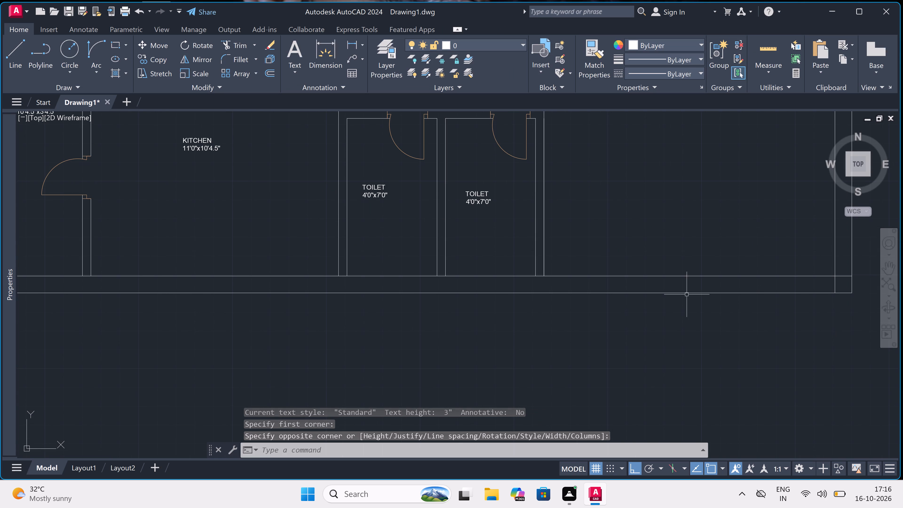
{"action": "triple_click", "coordinate": [643, 319]}
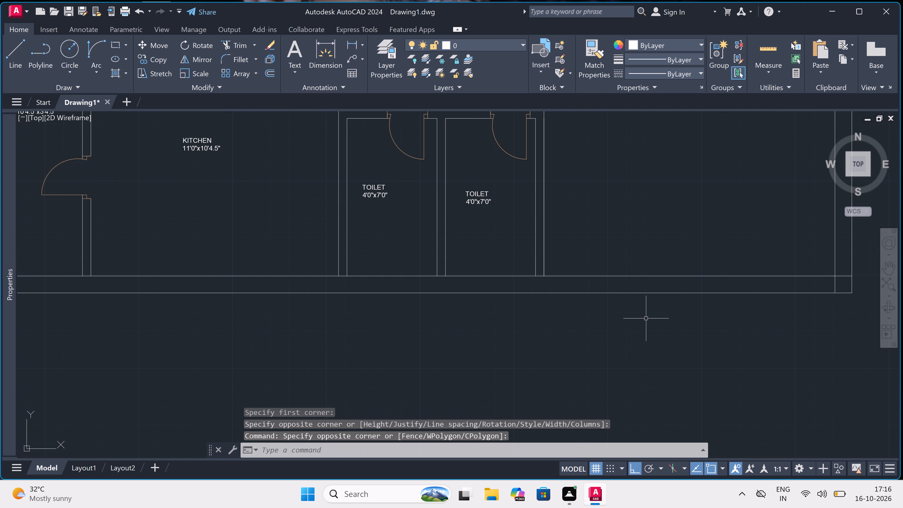
{"action": "type", "text": "mt"}
{"action": "key", "text": "space"}
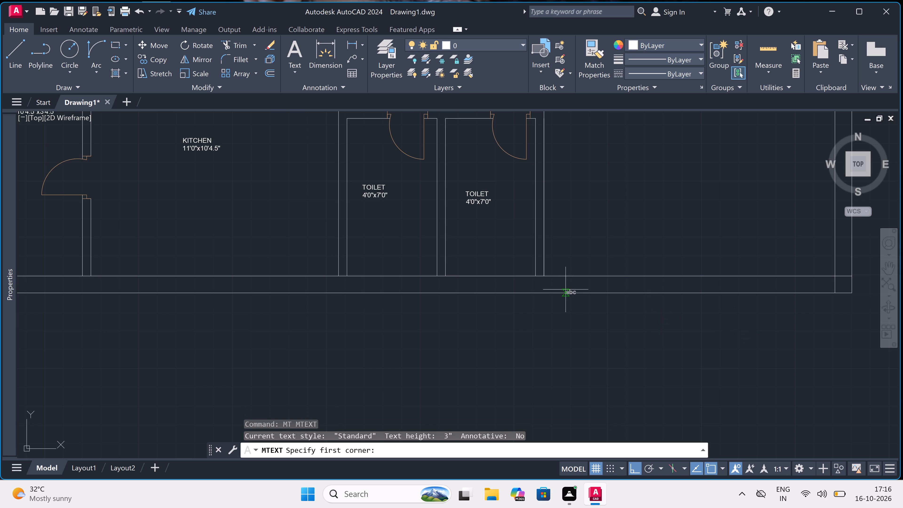
{"action": "double_click", "coordinate": [650, 320]}
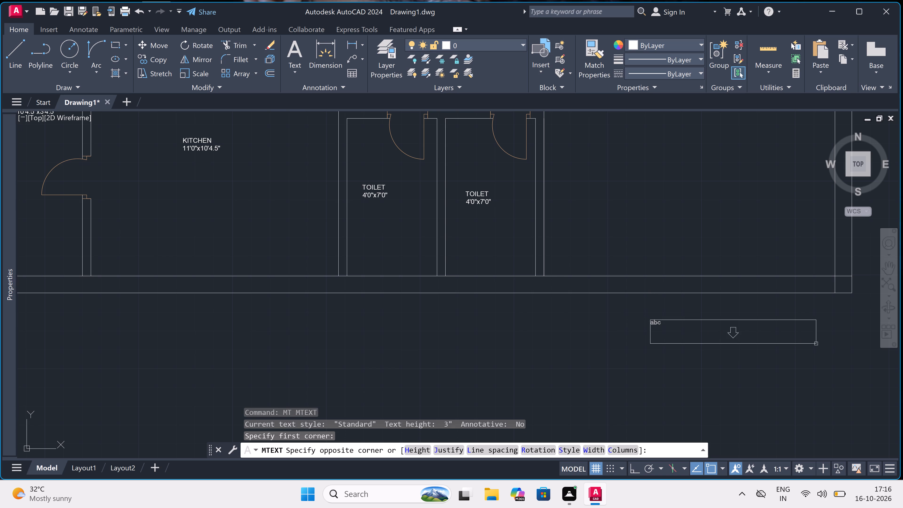
{"action": "left_click", "coordinate": [843, 343]}
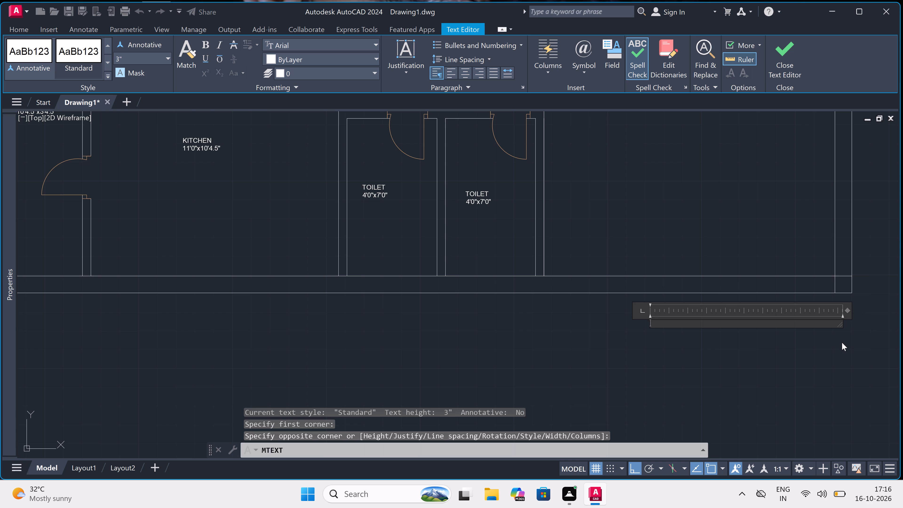
{"action": "type", "text": "VARENDAH"}
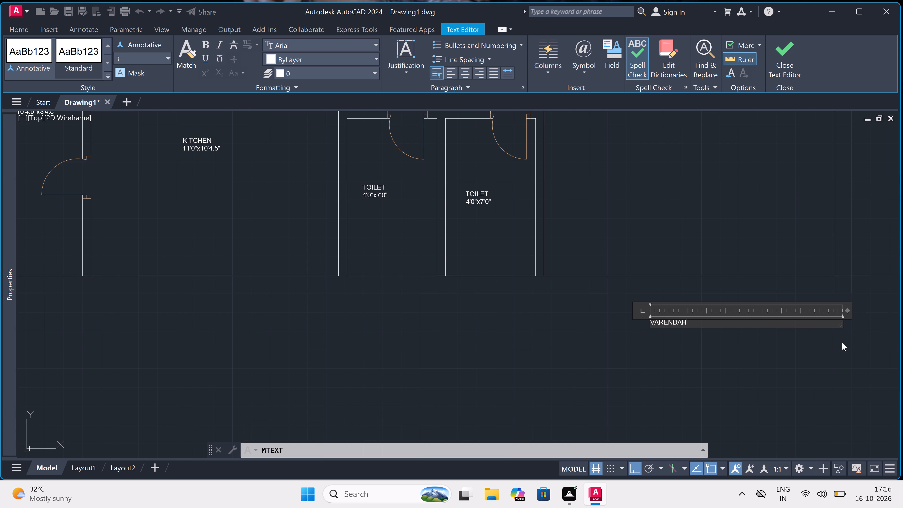
Add the dimensions 13'0"x3'3" on a second line under the new VARENDAH label and finish the multiline text.
{"action": "key", "text": "Return"}
{"action": "type", "text": "13"}
{"action": "key", "text": "apostrophe"}
{"action": "key", "text": "0"}
{"action": "key", "text": "shift+quotedbl"}
{"action": "key", "text": "x"}
{"action": "key", "text": "3"}
{"action": "key", "text": "apostrophe"}
{"action": "key", "text": "3"}
{"action": "key", "text": "shift+quotedbl"}
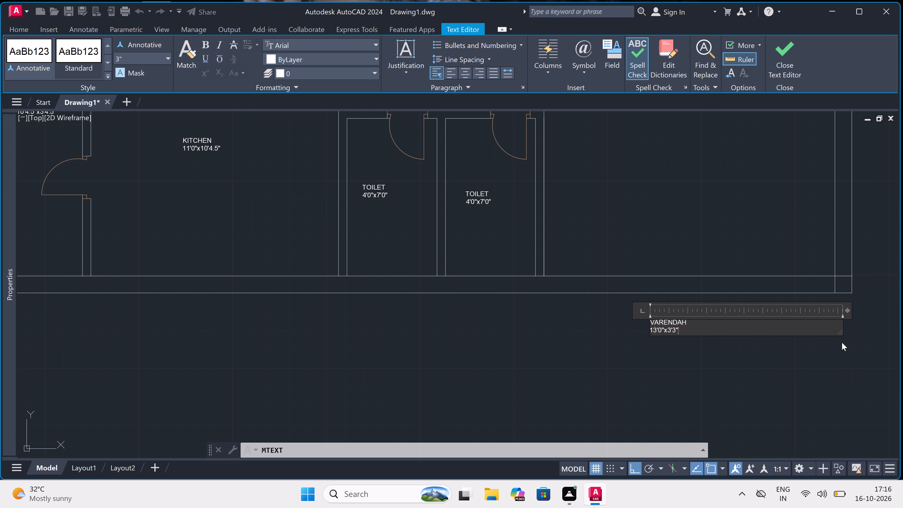
{"action": "left_click", "coordinate": [721, 411]}
Review the labels across both flats and the lobby for missing text, ending at the northern flat's LIVING / DINING label.
{"action": "scroll", "coordinate": [726, 390], "scroll_direction": "down", "scroll_amount": 1}
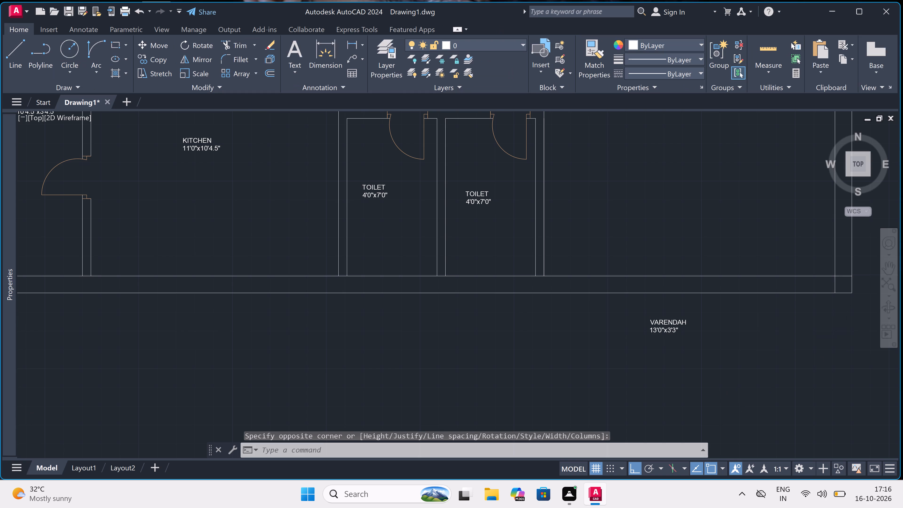
{"action": "scroll", "coordinate": [726, 390], "scroll_direction": "down", "scroll_amount": 1}
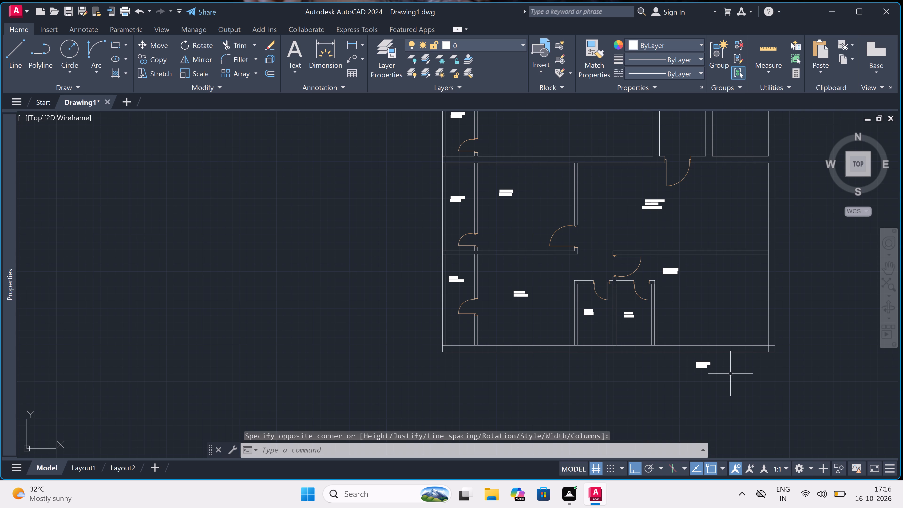
{"action": "scroll", "coordinate": [730, 374], "scroll_direction": "up", "scroll_amount": 1}
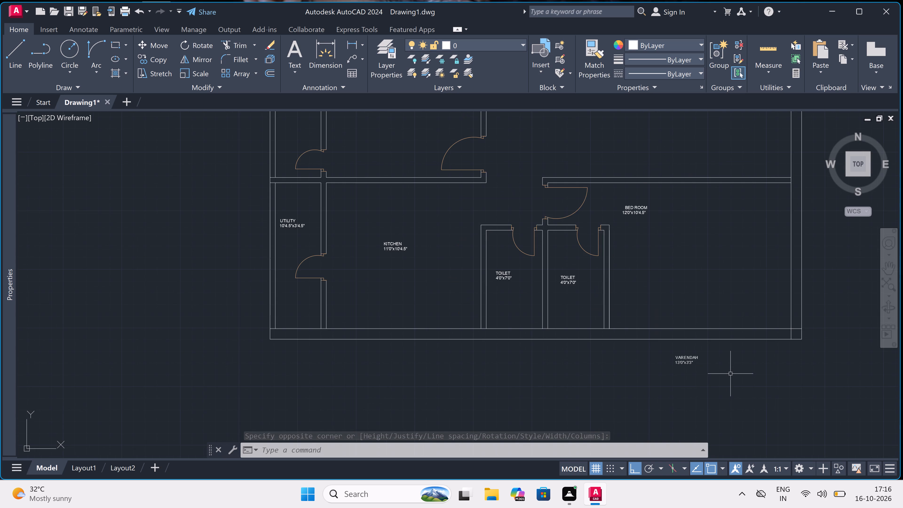
{"action": "scroll", "coordinate": [730, 374], "scroll_direction": "down", "scroll_amount": 1}
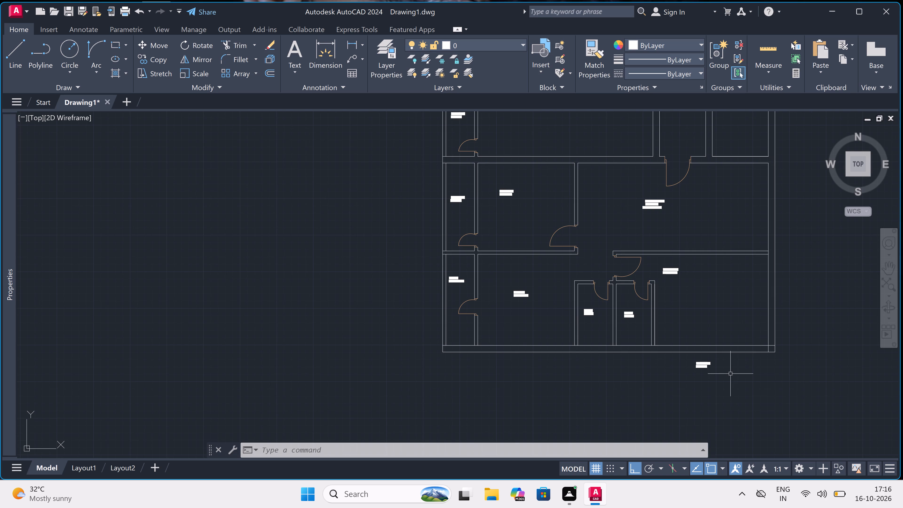
{"action": "scroll", "coordinate": [730, 374], "scroll_direction": "up", "scroll_amount": 1}
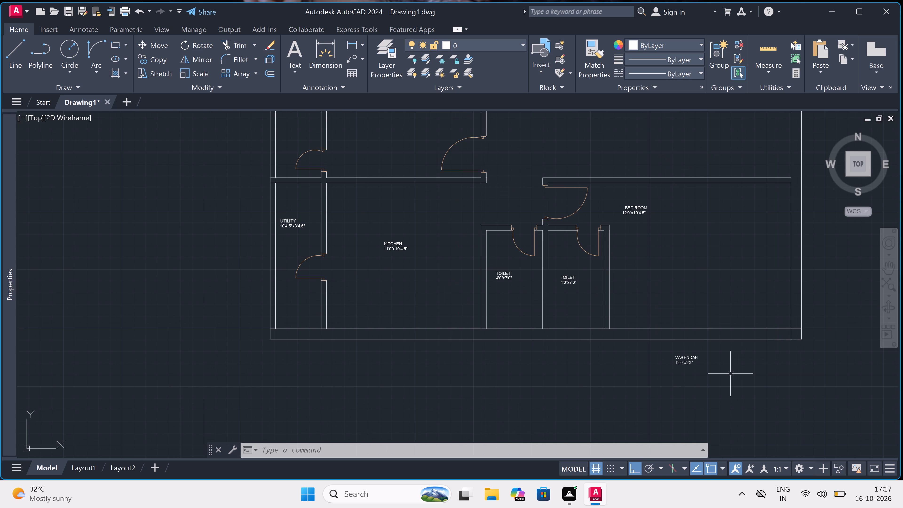
{"action": "scroll", "coordinate": [730, 374], "scroll_direction": "up", "scroll_amount": 1}
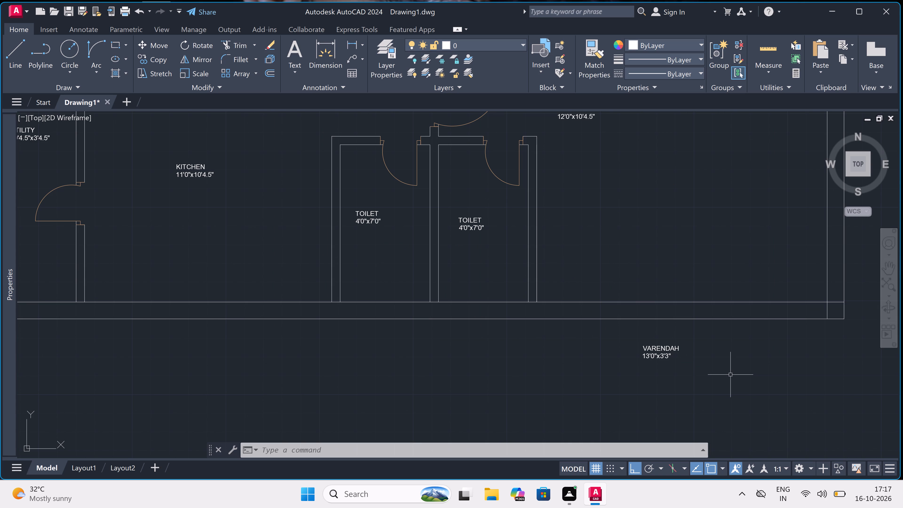
{"action": "scroll", "coordinate": [730, 375], "scroll_direction": "down", "scroll_amount": 2}
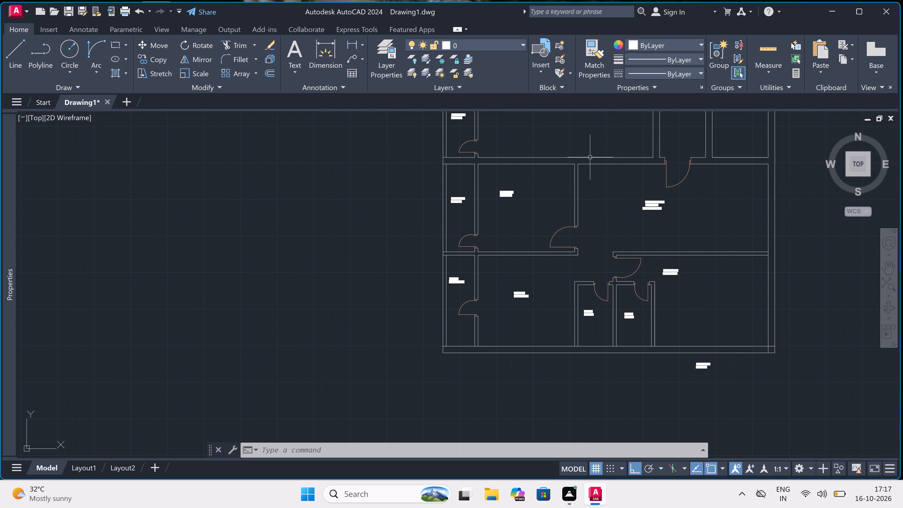
{"action": "scroll", "coordinate": [588, 161], "scroll_direction": "up", "scroll_amount": 2}
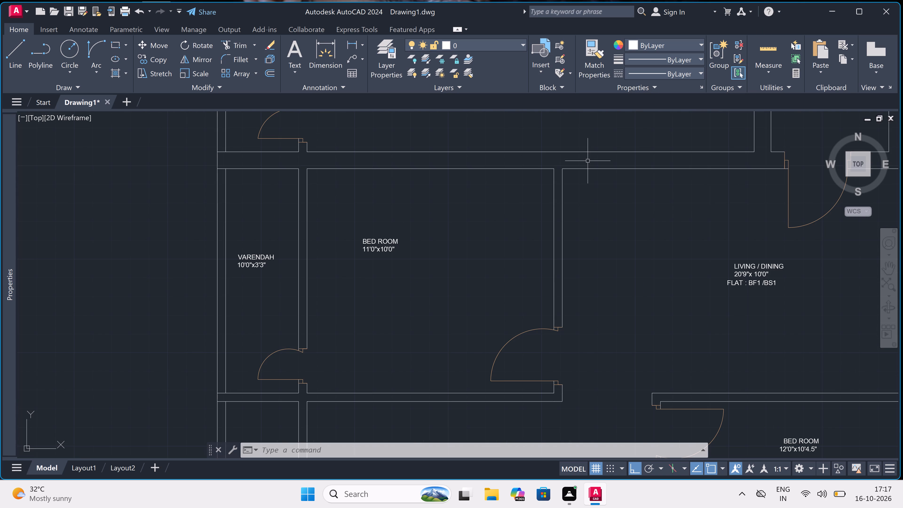
{"action": "scroll", "coordinate": [588, 161], "scroll_direction": "down", "scroll_amount": 1}
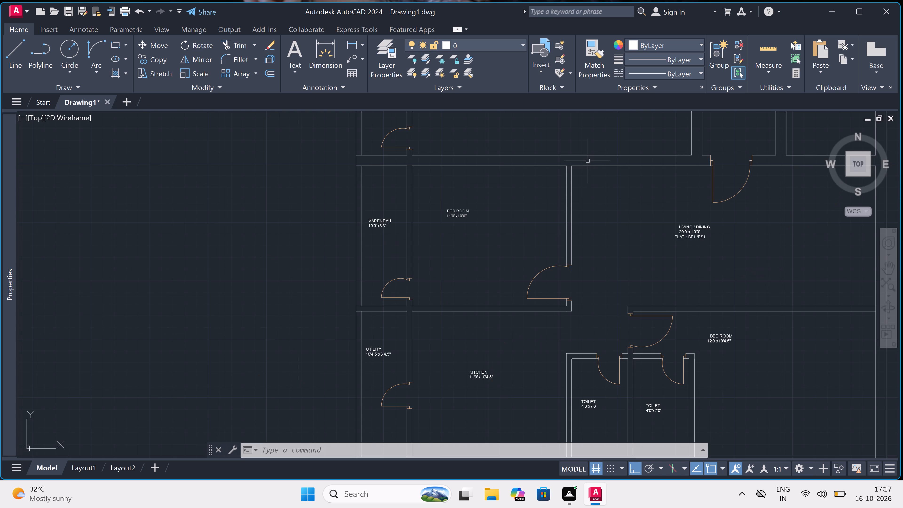
{"action": "scroll", "coordinate": [617, 174], "scroll_direction": "down", "scroll_amount": 1}
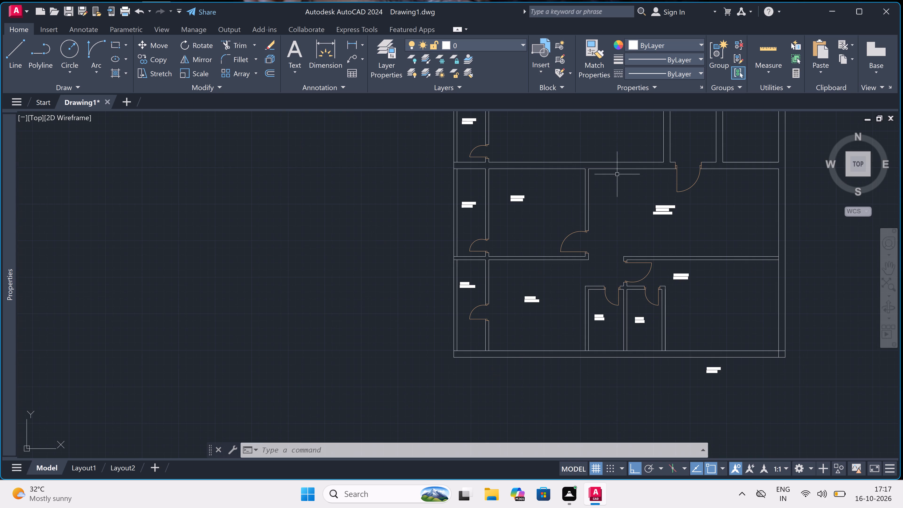
{"action": "scroll", "coordinate": [617, 174], "scroll_direction": "up", "scroll_amount": 3}
{"action": "scroll", "coordinate": [617, 174], "scroll_direction": "down", "scroll_amount": 5}
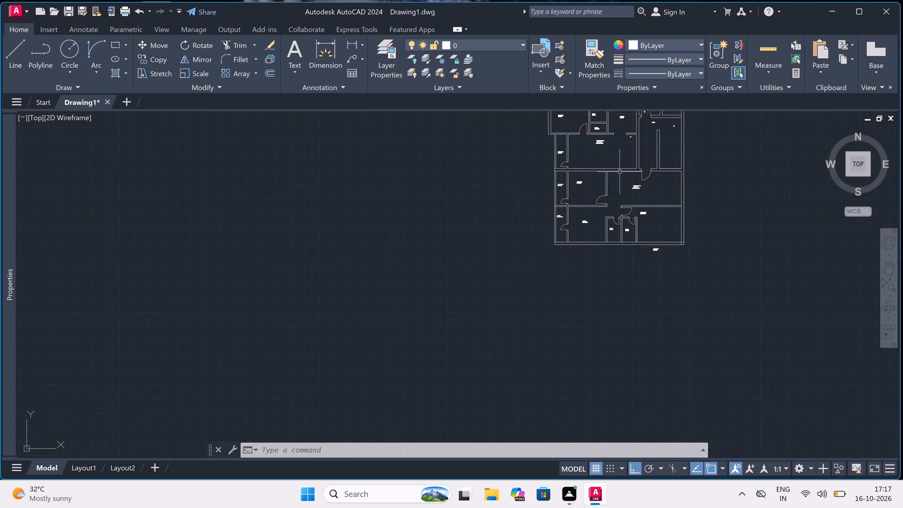
{"action": "scroll", "coordinate": [635, 132], "scroll_direction": "up", "scroll_amount": 3}
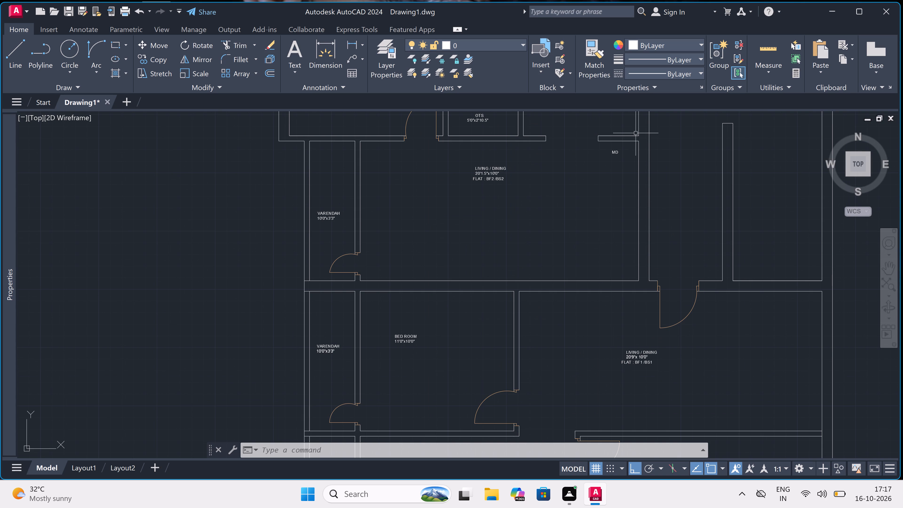
{"action": "scroll", "coordinate": [636, 133], "scroll_direction": "down", "scroll_amount": 1}
{"action": "scroll", "coordinate": [636, 134], "scroll_direction": "up", "scroll_amount": 2}
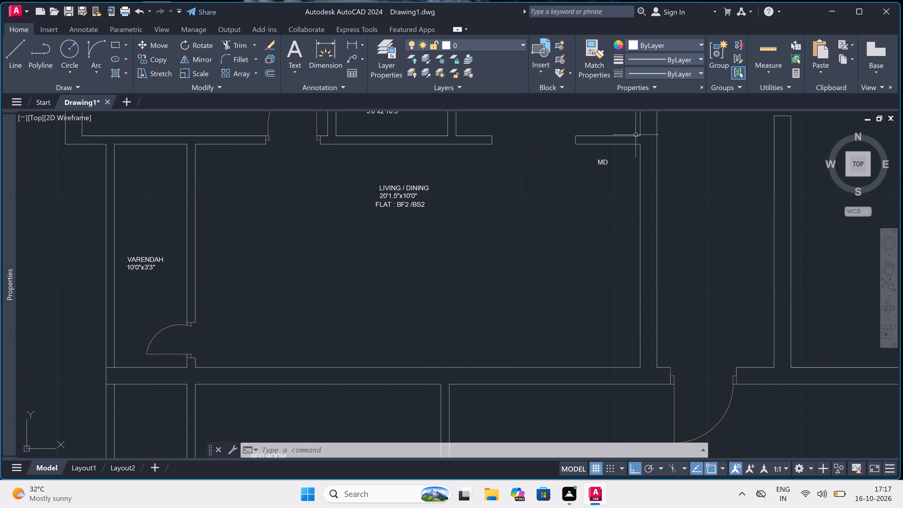
{"action": "scroll", "coordinate": [636, 135], "scroll_direction": "down", "scroll_amount": 2}
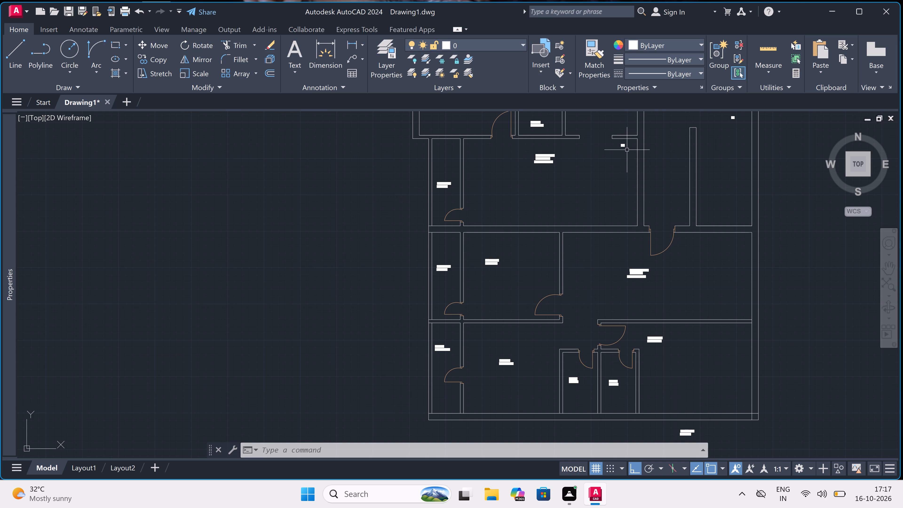
{"action": "scroll", "coordinate": [627, 150], "scroll_direction": "down", "scroll_amount": 1}
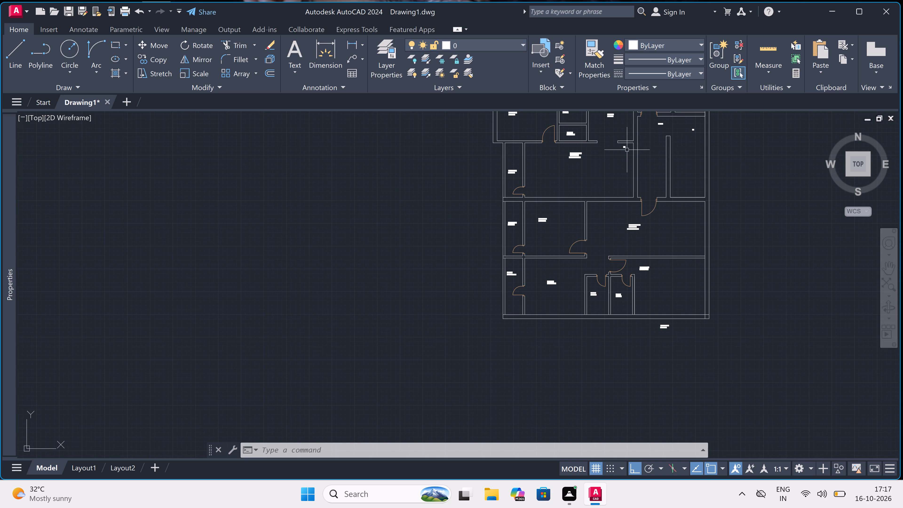
{"action": "scroll", "coordinate": [613, 105], "scroll_direction": "up", "scroll_amount": 3}
{"action": "scroll", "coordinate": [591, 165], "scroll_direction": "up", "scroll_amount": 1}
{"action": "scroll", "coordinate": [591, 165], "scroll_direction": "down", "scroll_amount": 4}
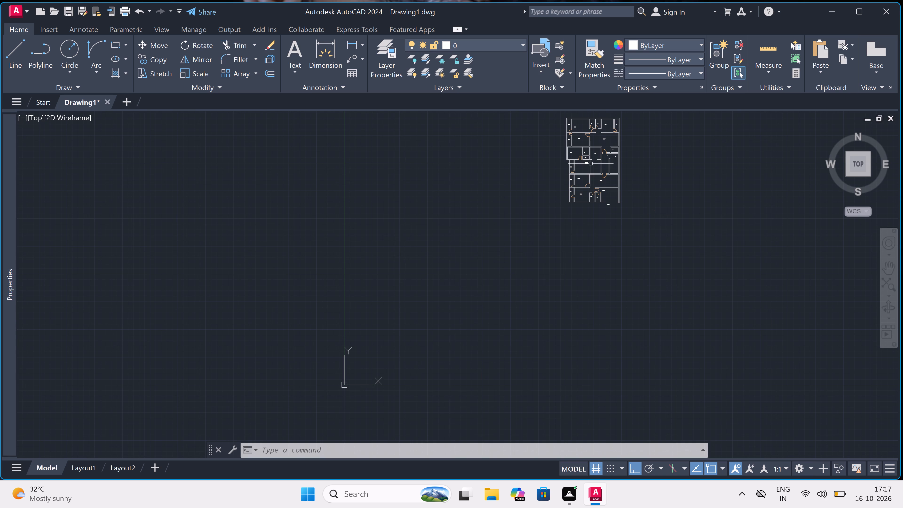
{"action": "scroll", "coordinate": [598, 109], "scroll_direction": "up", "scroll_amount": 1}
{"action": "scroll", "coordinate": [588, 132], "scroll_direction": "up", "scroll_amount": 1}
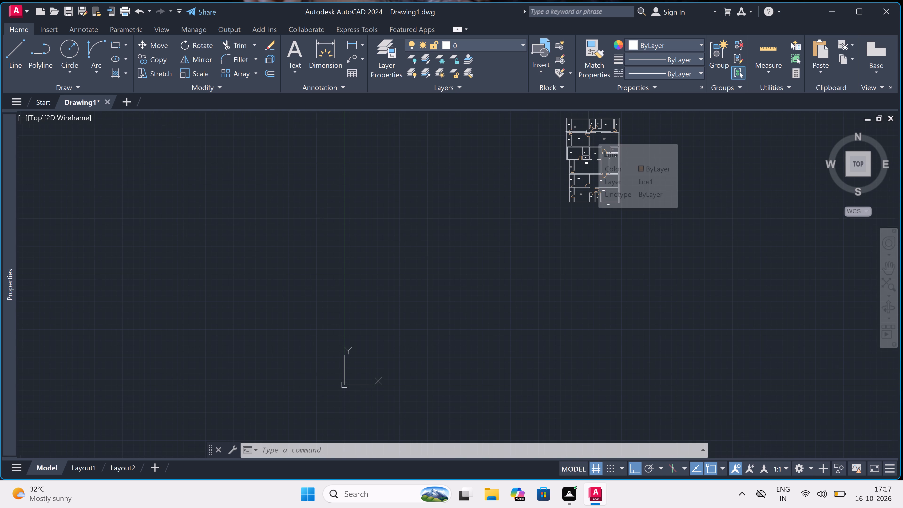
{"action": "scroll", "coordinate": [588, 132], "scroll_direction": "up", "scroll_amount": 3}
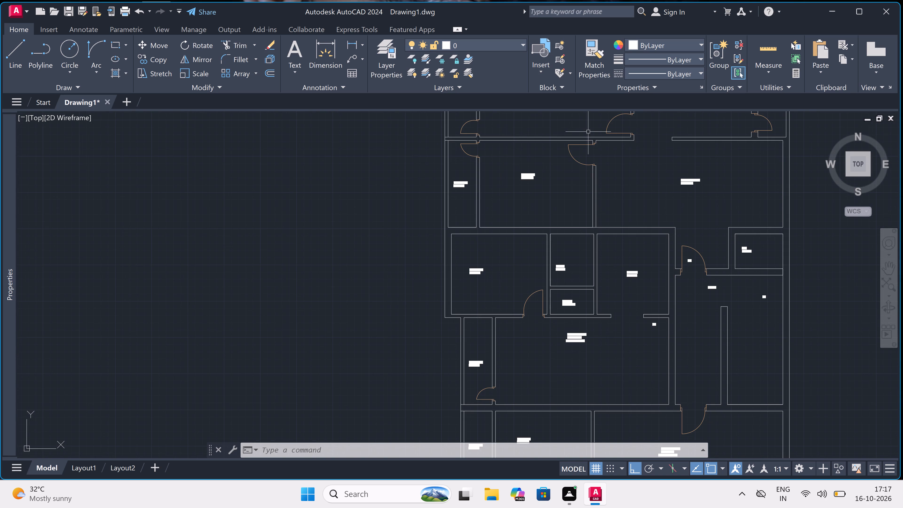
{"action": "scroll", "coordinate": [588, 132], "scroll_direction": "up", "scroll_amount": 2}
{"action": "scroll", "coordinate": [588, 132], "scroll_direction": "down", "scroll_amount": 1}
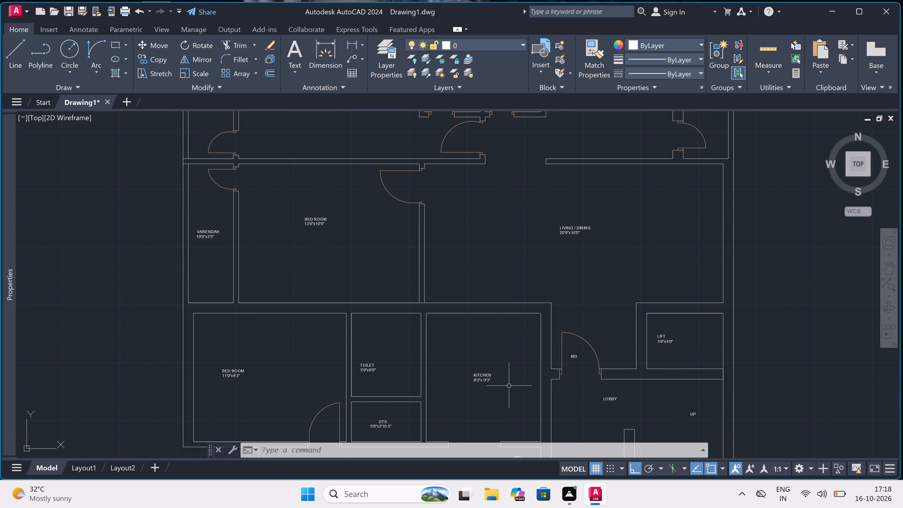
{"action": "scroll", "coordinate": [641, 60], "scroll_direction": "up", "scroll_amount": 2}
{"action": "scroll", "coordinate": [599, 244], "scroll_direction": "up", "scroll_amount": 1}
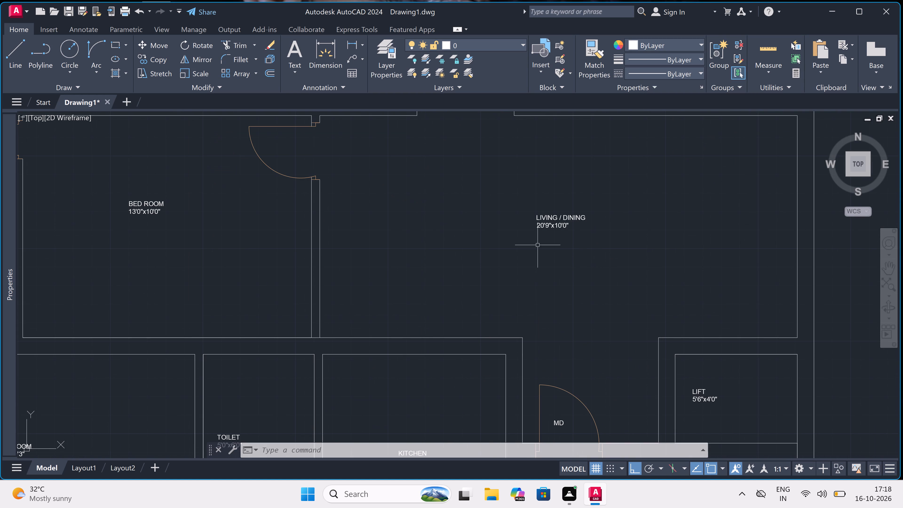
Add the multiline text FLAT: BF3 / BS3 just below the northern flat's LIVING / DINING dimensions and finish it.
{"action": "scroll", "coordinate": [527, 229], "scroll_direction": "up", "scroll_amount": 1}
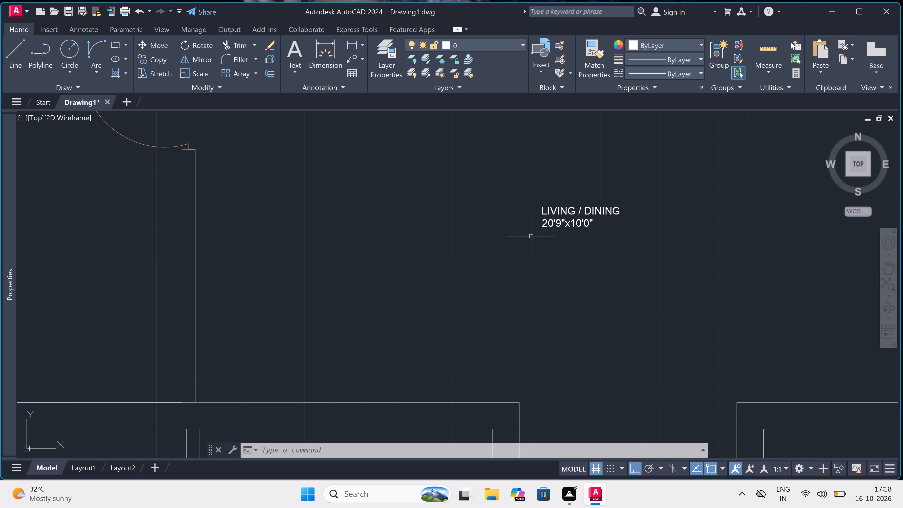
{"action": "type", "text": "mt"}
{"action": "key", "text": "space"}
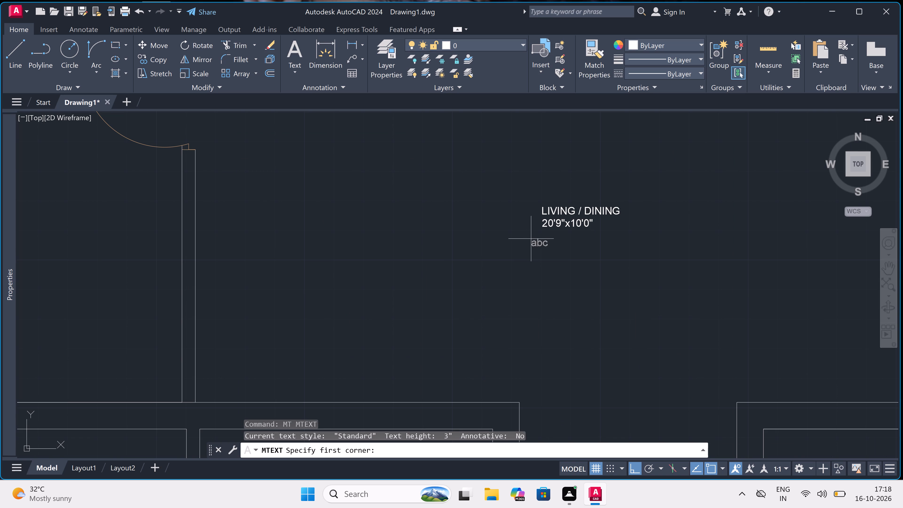
{"action": "left_click", "coordinate": [531, 240]}
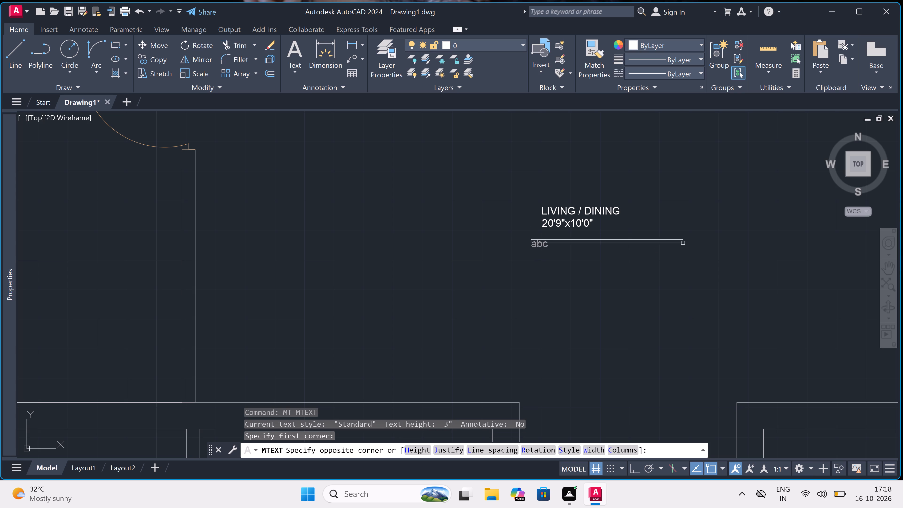
{"action": "left_click", "coordinate": [768, 229]}
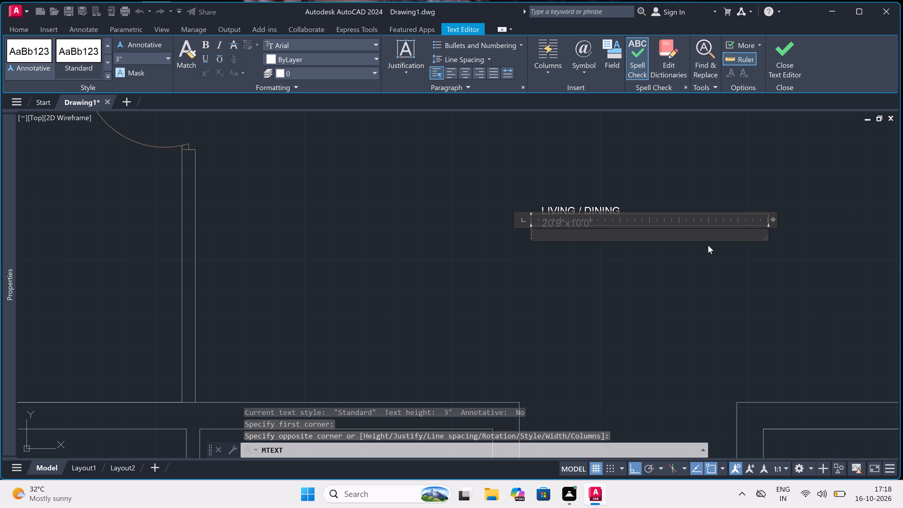
{"action": "type", "text": "FLAT"}
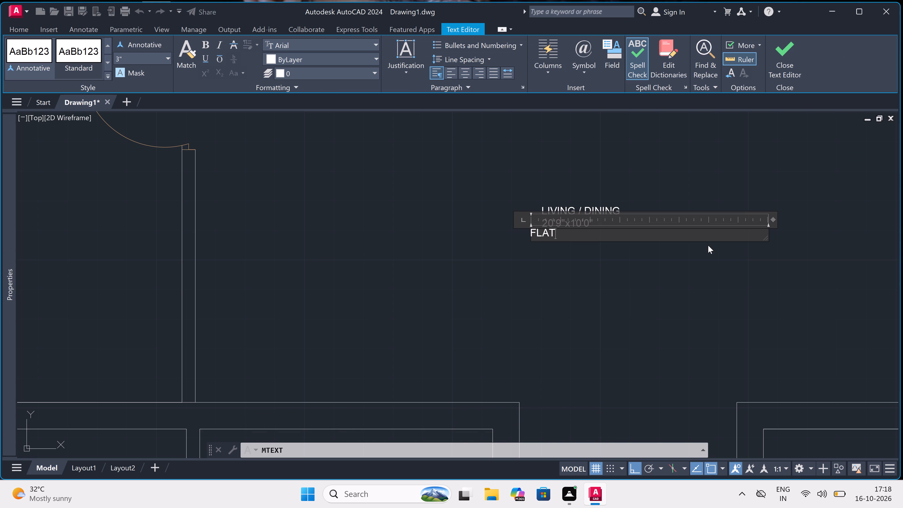
{"action": "key", "text": "shift+colon"}
{"action": "key", "text": "space"}
{"action": "type", "text": "b"}
{"action": "key", "text": "BackSpace"}
{"action": "type", "text": "BF"}
{"action": "key", "text": "3"}
{"action": "key", "text": "space"}
{"action": "type", "text": "."}
{"action": "key", "text": "BackSpace"}
{"action": "key", "text": "slash"}
{"action": "key", "text": "space"}
{"action": "key", "text": "b"}
{"action": "key", "text": "s"}
{"action": "key", "text": "3"}
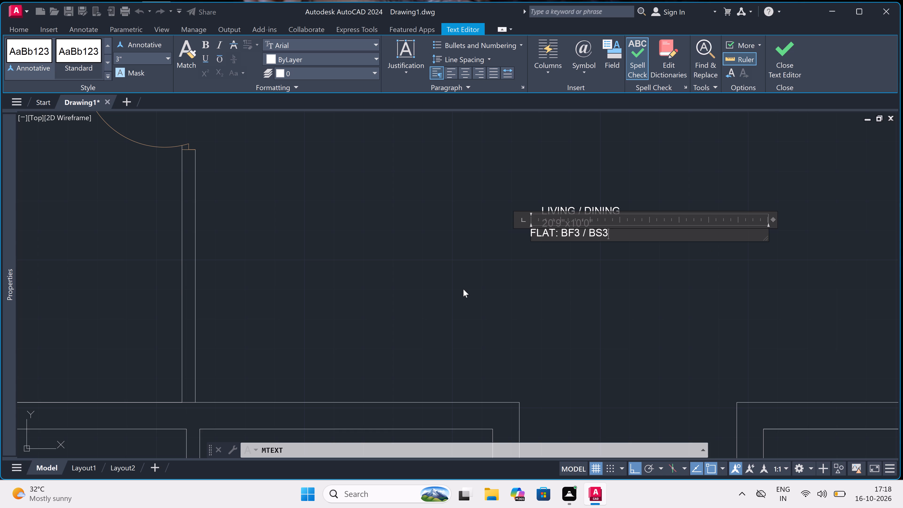
{"action": "double_click", "coordinate": [463, 289]}
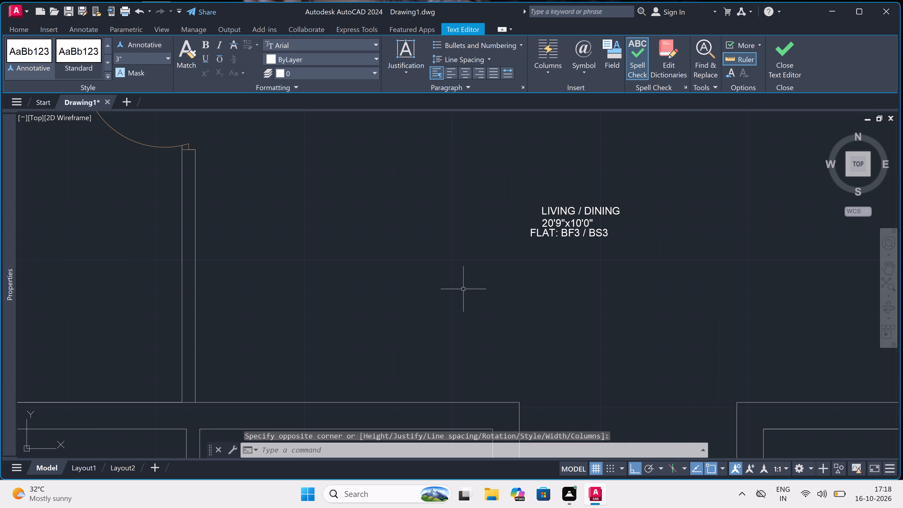
Review the room, door, lobby and flat labels across the floor plan, focusing on the middle flat's LIVING / DINING area.
{"action": "scroll", "coordinate": [432, 338], "scroll_direction": "down", "scroll_amount": 2}
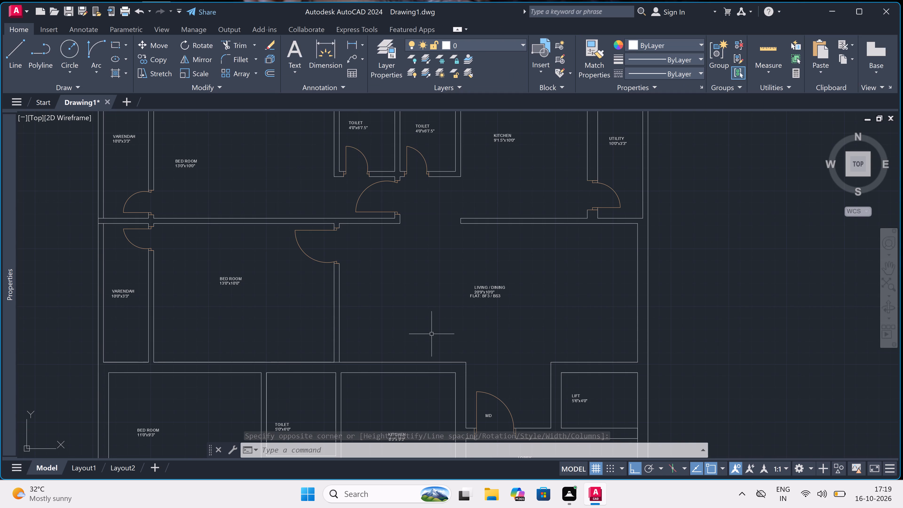
{"action": "scroll", "coordinate": [432, 334], "scroll_direction": "down", "scroll_amount": 2}
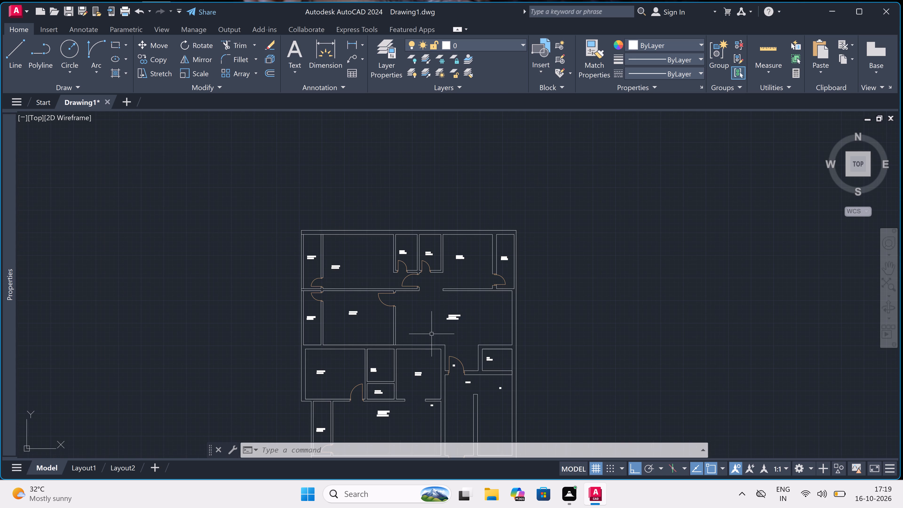
{"action": "scroll", "coordinate": [411, 408], "scroll_direction": "up", "scroll_amount": 1}
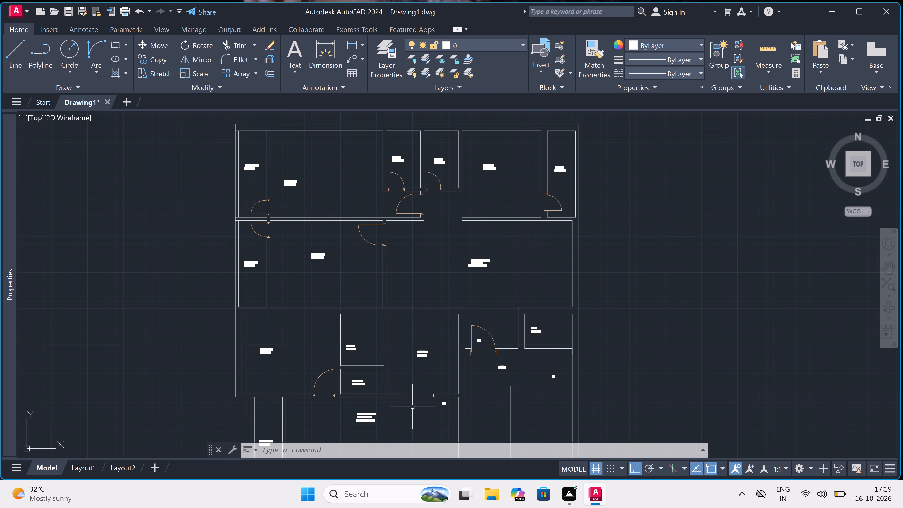
{"action": "scroll", "coordinate": [412, 407], "scroll_direction": "down", "scroll_amount": 2}
{"action": "scroll", "coordinate": [413, 406], "scroll_direction": "up", "scroll_amount": 2}
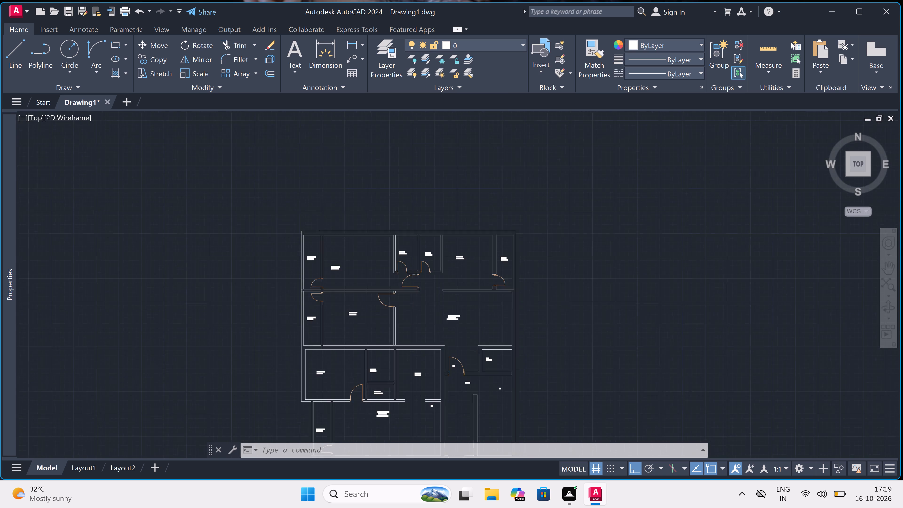
{"action": "scroll", "coordinate": [413, 406], "scroll_direction": "up", "scroll_amount": 2}
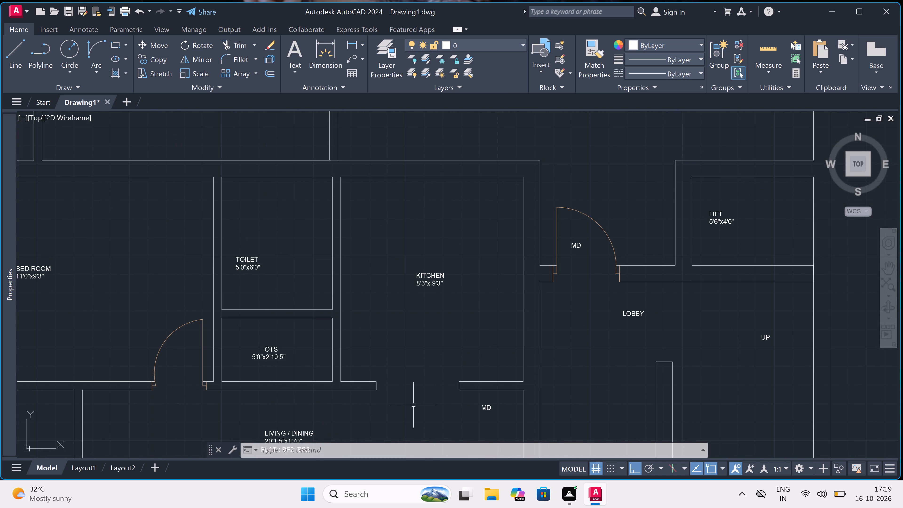
{"action": "scroll", "coordinate": [415, 404], "scroll_direction": "down", "scroll_amount": 2}
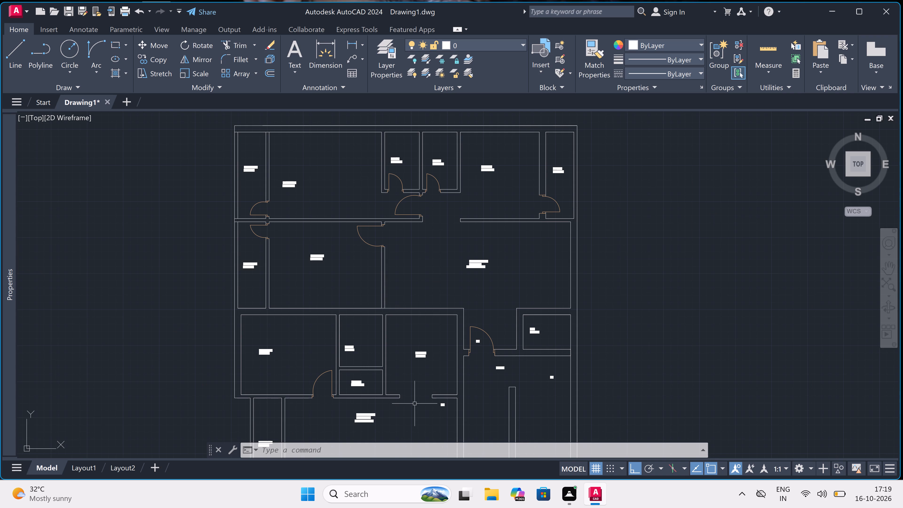
{"action": "scroll", "coordinate": [414, 404], "scroll_direction": "down", "scroll_amount": 2}
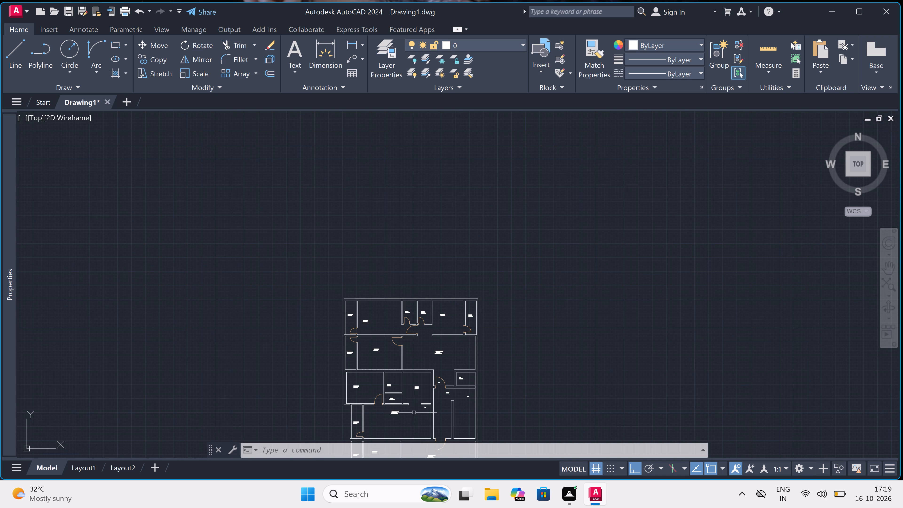
{"action": "scroll", "coordinate": [414, 413], "scroll_direction": "down", "scroll_amount": 2}
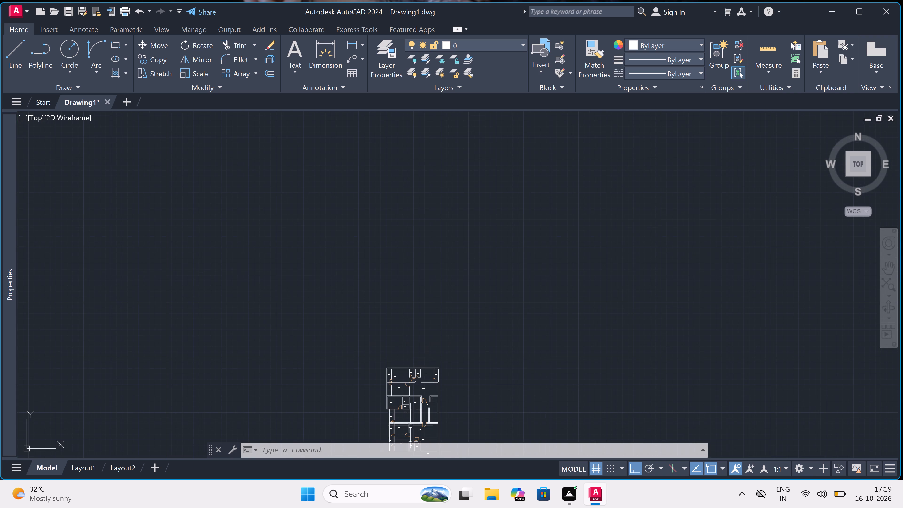
{"action": "scroll", "coordinate": [411, 428], "scroll_direction": "up", "scroll_amount": 5}
{"action": "scroll", "coordinate": [411, 428], "scroll_direction": "down", "scroll_amount": 1}
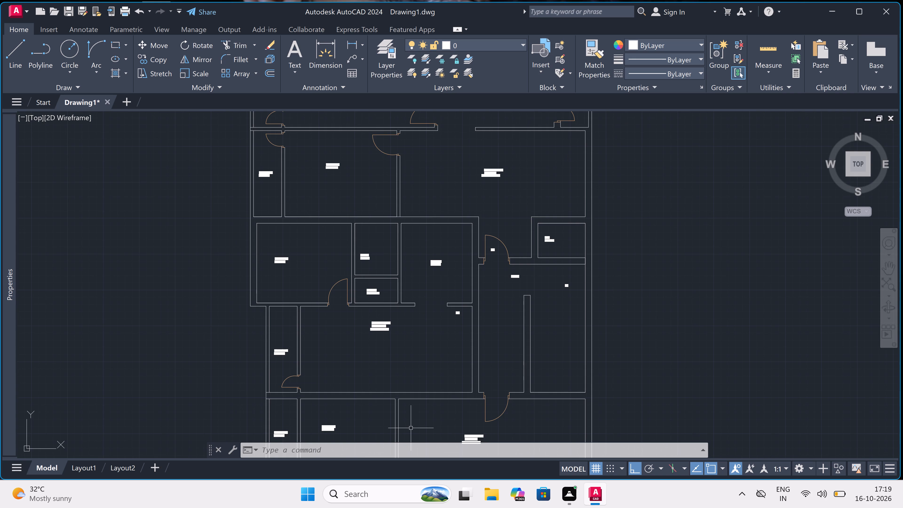
{"action": "scroll", "coordinate": [411, 428], "scroll_direction": "up", "scroll_amount": 2}
{"action": "scroll", "coordinate": [413, 428], "scroll_direction": "down", "scroll_amount": 2}
{"action": "scroll", "coordinate": [413, 428], "scroll_direction": "up", "scroll_amount": 1}
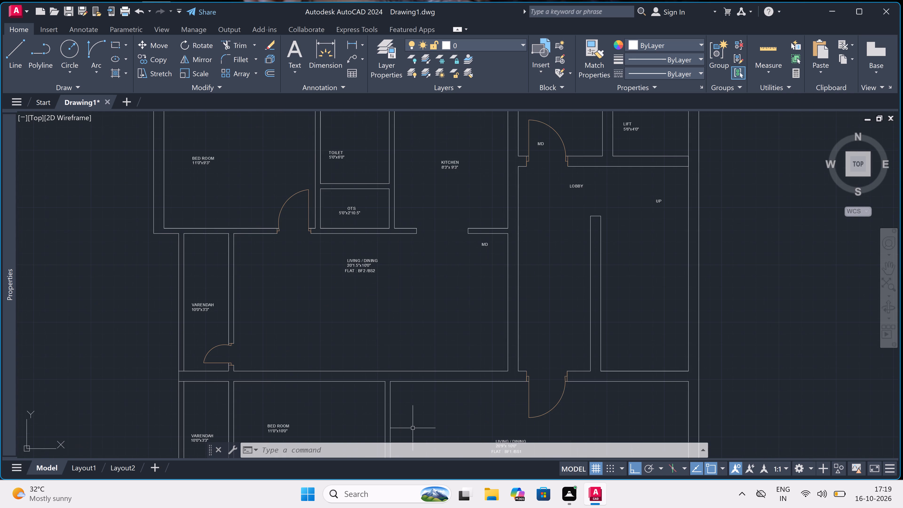
{"action": "scroll", "coordinate": [413, 428], "scroll_direction": "down", "scroll_amount": 1}
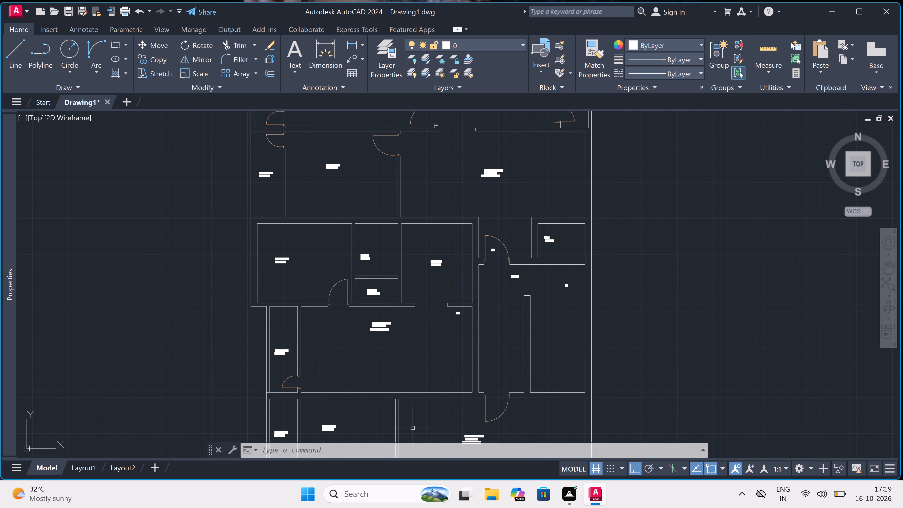
{"action": "scroll", "coordinate": [413, 428], "scroll_direction": "up", "scroll_amount": 1}
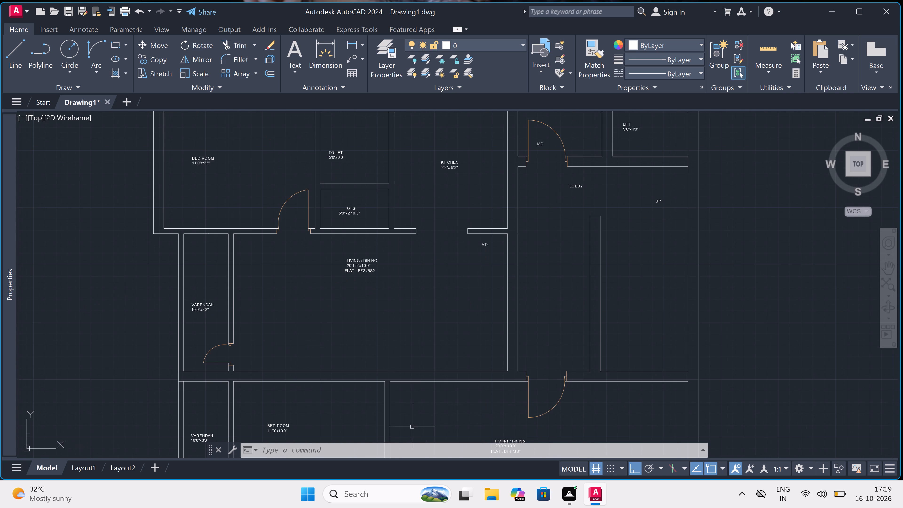
{"action": "right_click_drag", "start_coordinate": [405, 436], "coordinate": [400, 451]}
{"action": "right_click_drag", "start_coordinate": [400, 451], "coordinate": [398, 455]}
{"action": "scroll", "coordinate": [269, 342], "scroll_direction": "down", "scroll_amount": 1}
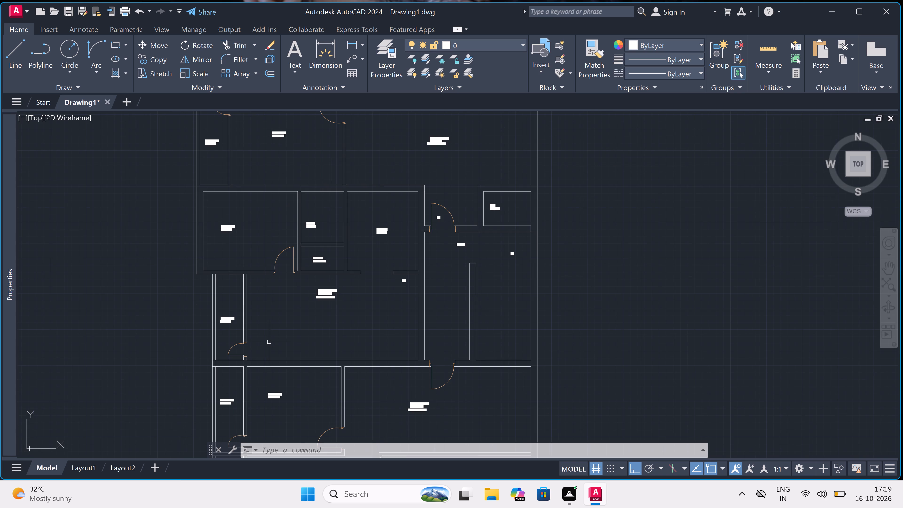
{"action": "scroll", "coordinate": [269, 343], "scroll_direction": "up", "scroll_amount": 1}
{"action": "double_click", "coordinate": [275, 349]}
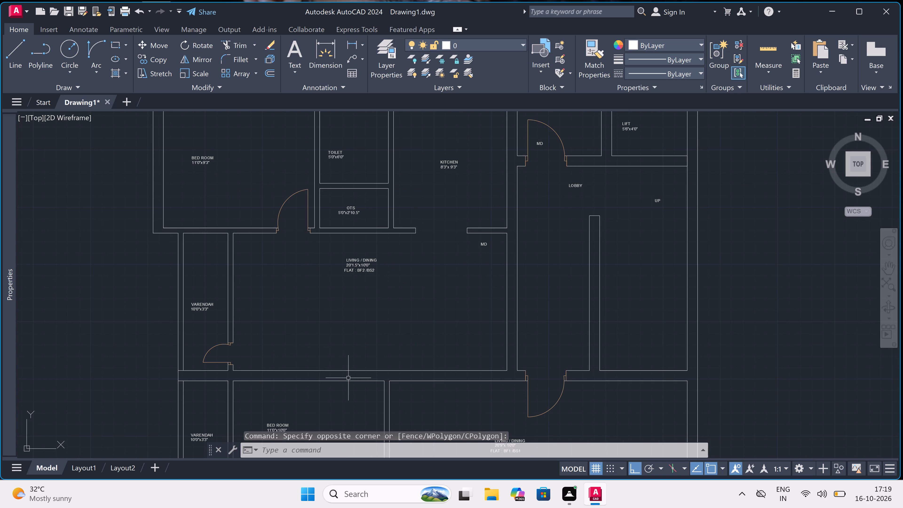
{"action": "scroll", "coordinate": [352, 377], "scroll_direction": "up", "scroll_amount": 1}
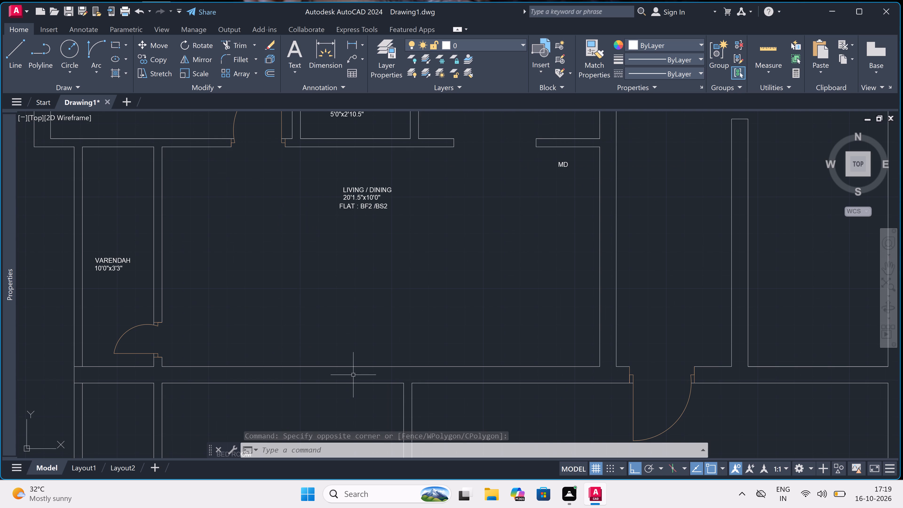
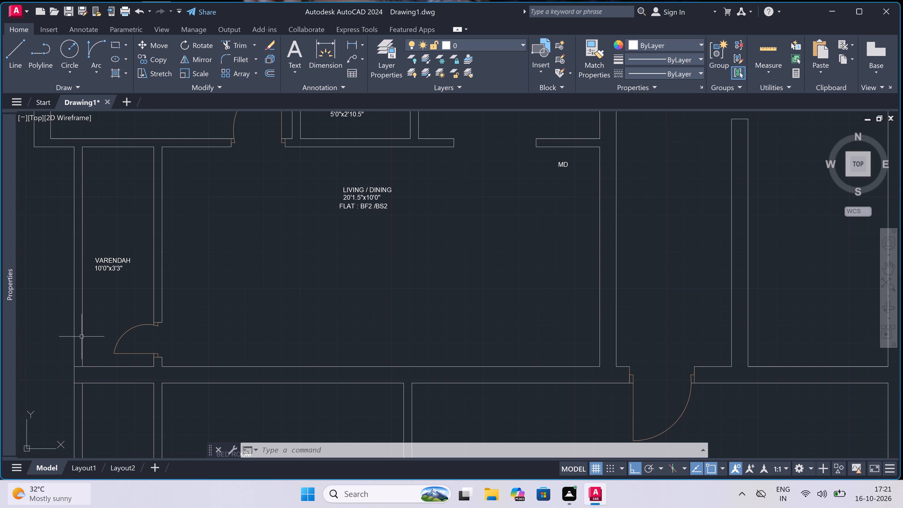
On layer line3, draw the first tread across the stairwell and a centre line about 6'-11" southward from its midpoint.
{"action": "scroll", "coordinate": [432, 407], "scroll_direction": "down", "scroll_amount": 2}
{"action": "scroll", "coordinate": [392, 294], "scroll_direction": "down", "scroll_amount": 3}
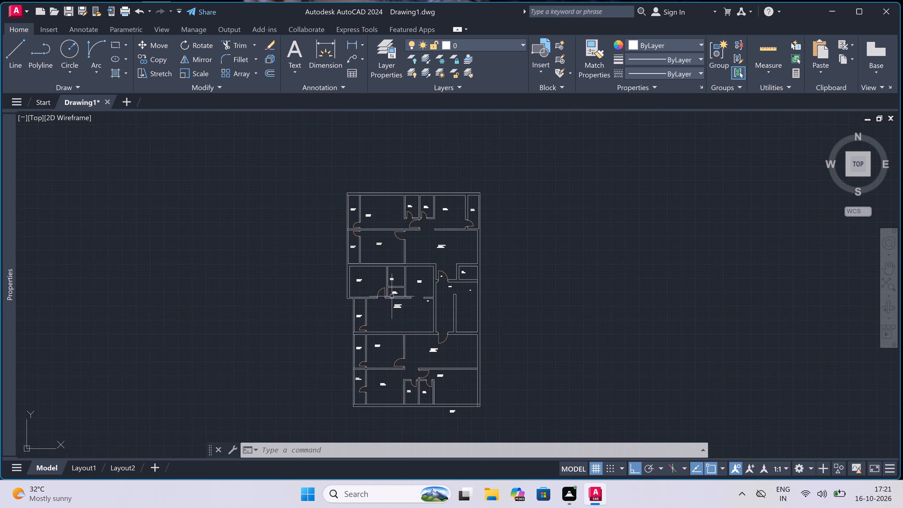
{"action": "scroll", "coordinate": [389, 301], "scroll_direction": "up", "scroll_amount": 3}
{"action": "scroll", "coordinate": [390, 302], "scroll_direction": "down", "scroll_amount": 2}
{"action": "scroll", "coordinate": [578, 319], "scroll_direction": "up", "scroll_amount": 2}
{"action": "left_click", "coordinate": [513, 44]}
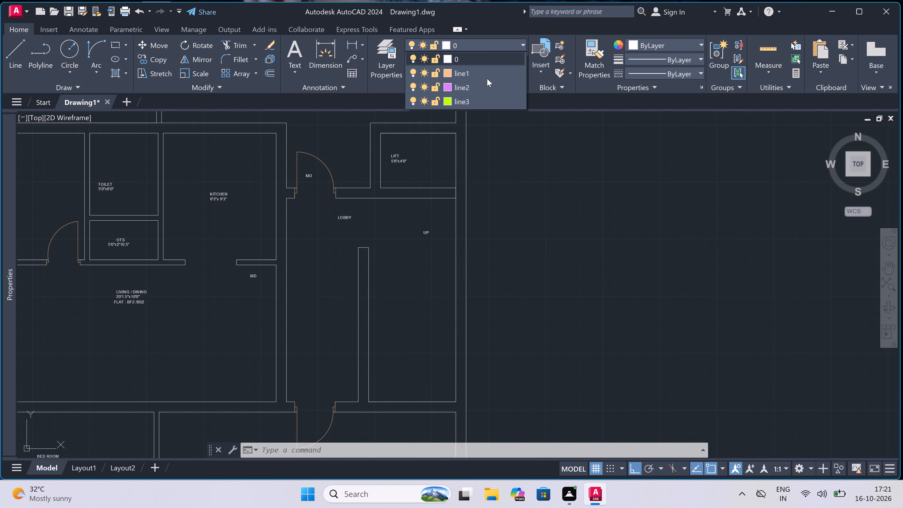
{"action": "left_click", "coordinate": [478, 100]}
{"action": "key", "text": "l"}
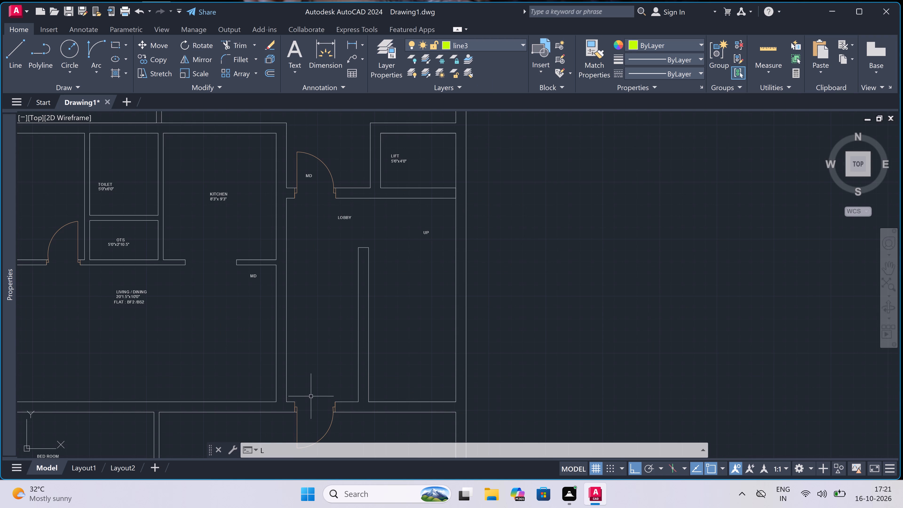
{"action": "key", "text": "space"}
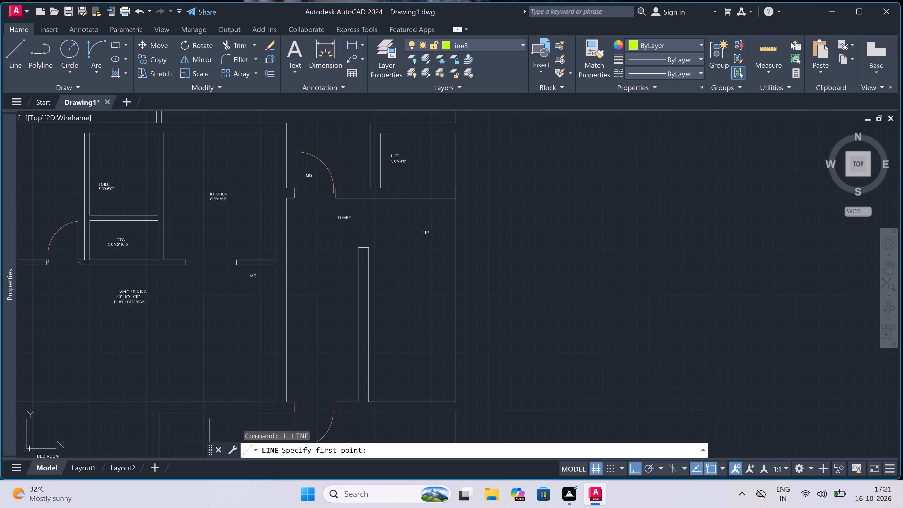
{"action": "left_click", "coordinate": [371, 280]}
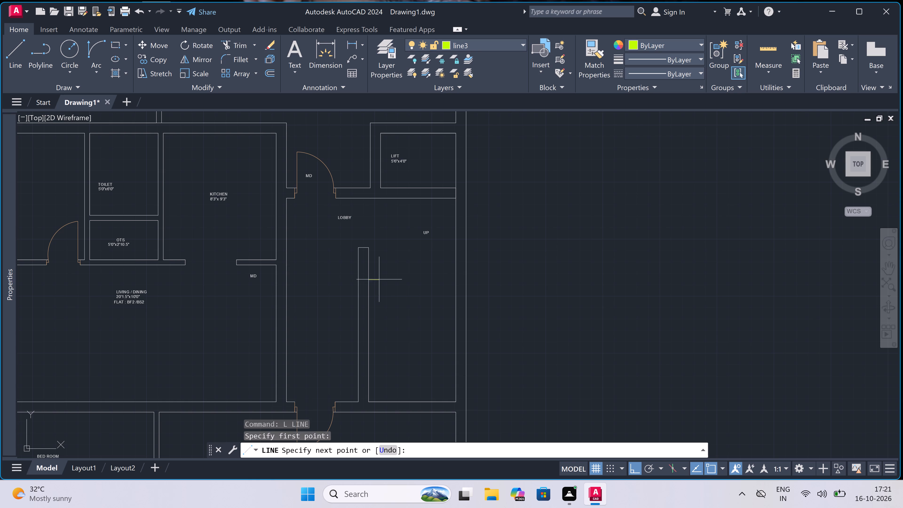
{"action": "double_click", "coordinate": [456, 276]}
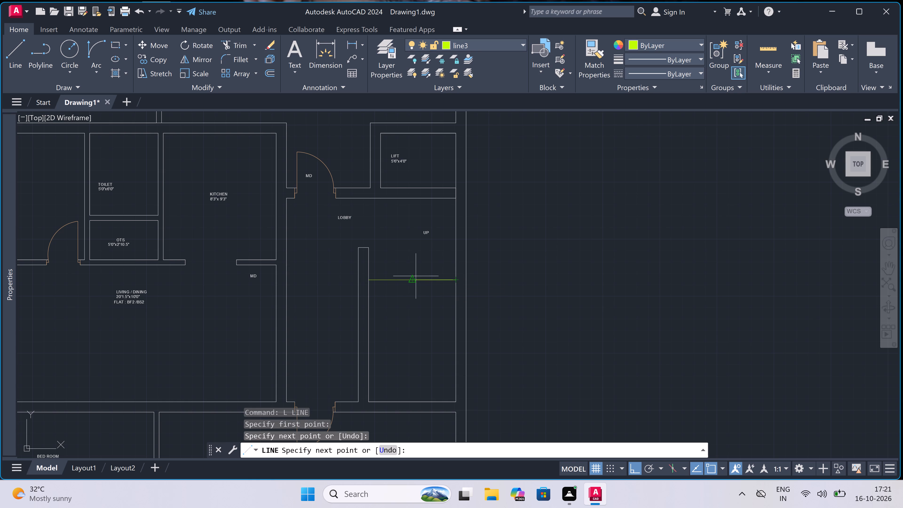
{"action": "left_click", "coordinate": [411, 278]}
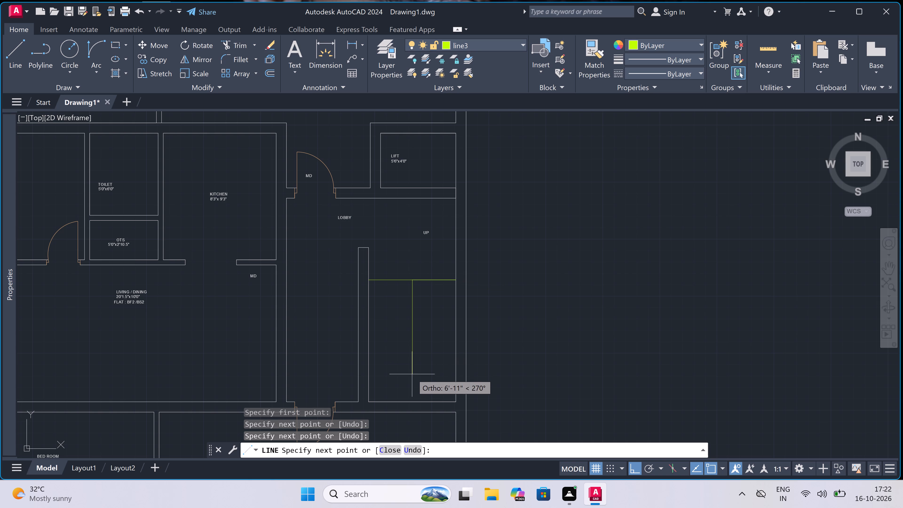
{"action": "double_click", "coordinate": [412, 374]}
{"action": "key", "text": "Escape"}
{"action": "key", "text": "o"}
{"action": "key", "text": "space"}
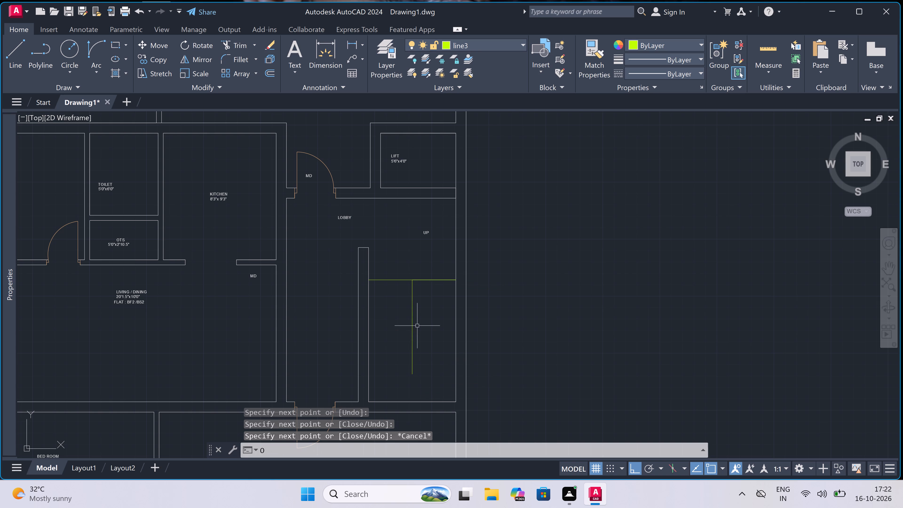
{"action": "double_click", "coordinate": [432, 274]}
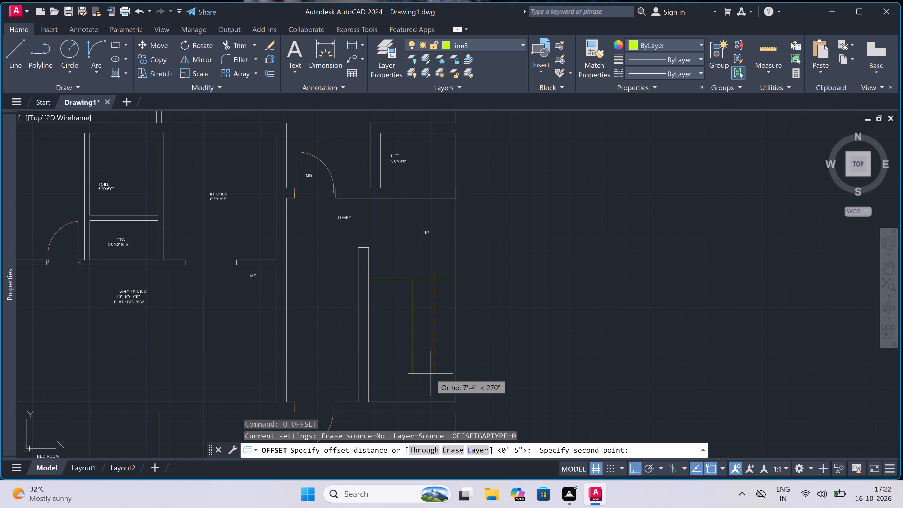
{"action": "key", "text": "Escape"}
Offset the first tread by 8" once northward and repeatedly southward with the Multiple option to fill the stair flight.
{"action": "key", "text": "space"}
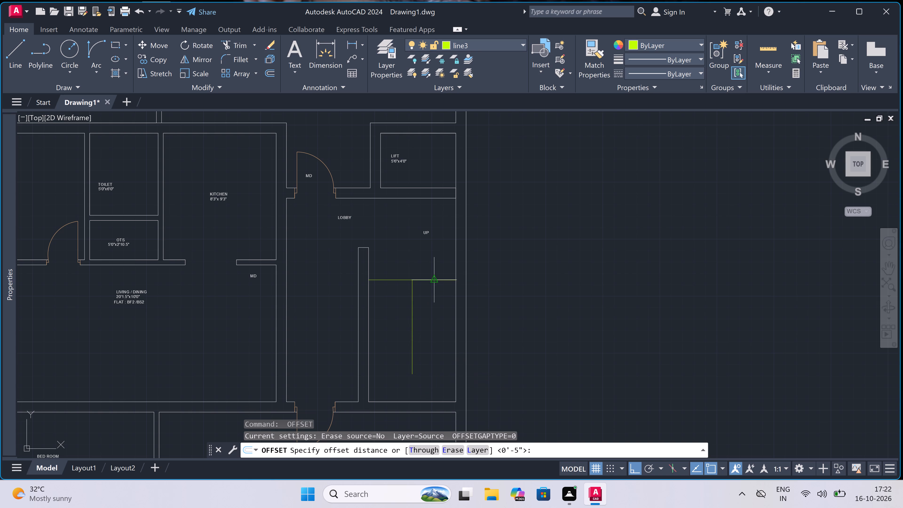
{"action": "left_click", "coordinate": [437, 280]}
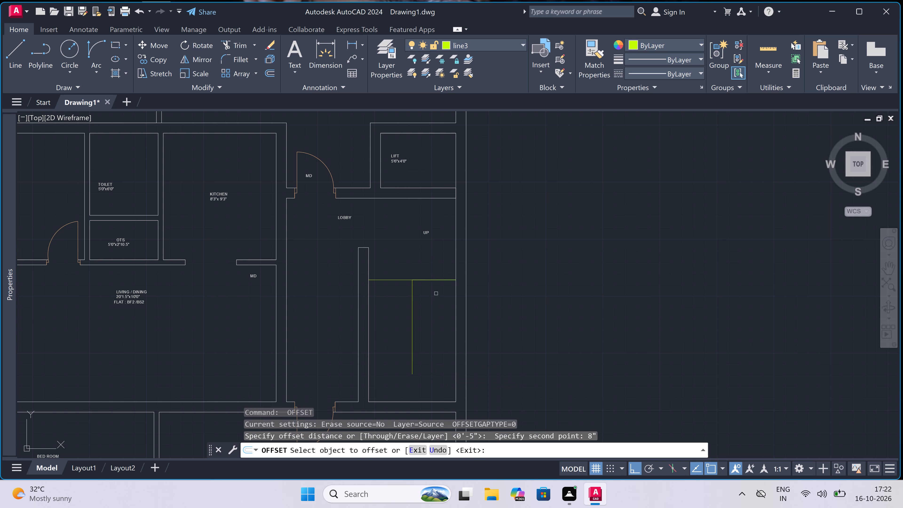
{"action": "double_click", "coordinate": [402, 279]}
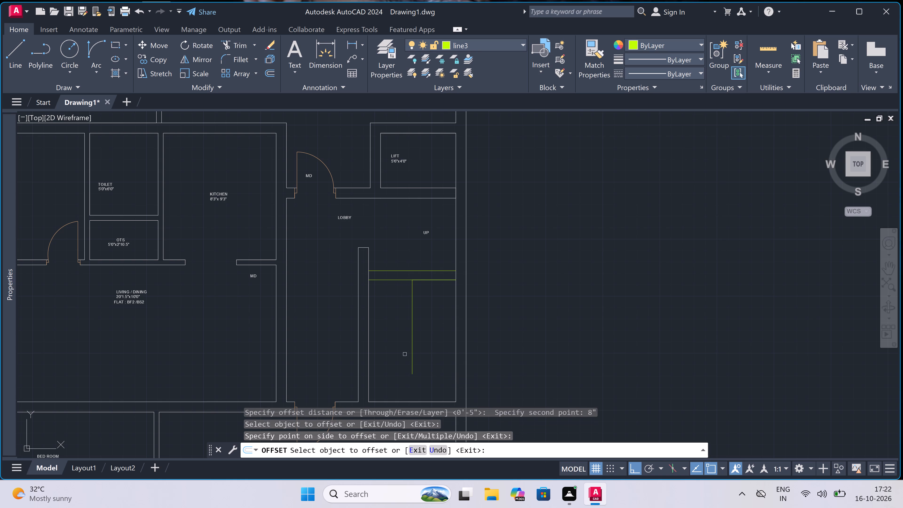
{"action": "double_click", "coordinate": [419, 279]}
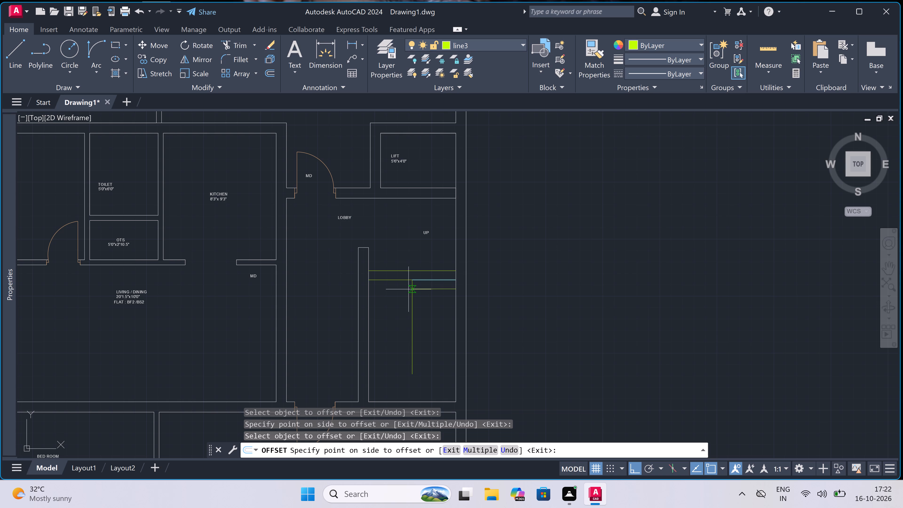
{"action": "double_click", "coordinate": [408, 280]}
{"action": "left_click", "coordinate": [475, 447]}
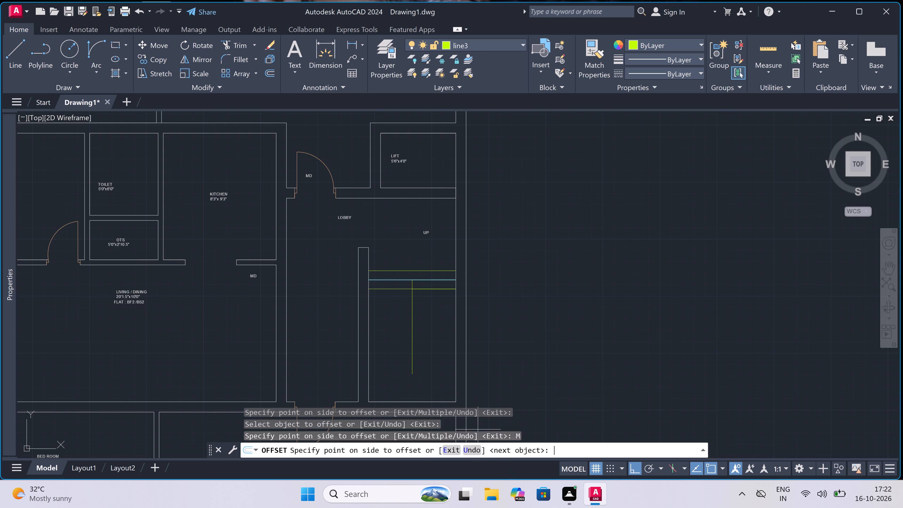
{"action": "triple_click", "coordinate": [392, 342]}
{"action": "triple_click", "coordinate": [392, 342]}
{"action": "triple_click", "coordinate": [392, 342]}
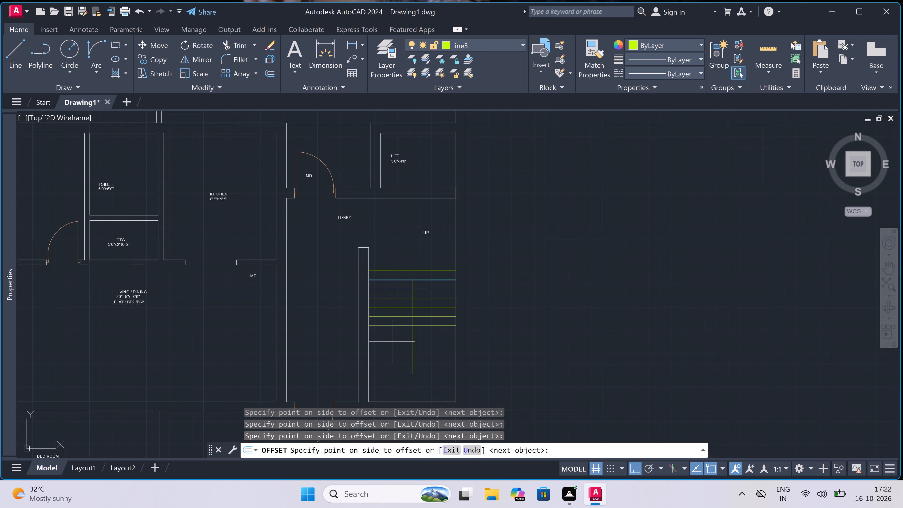
{"action": "double_click", "coordinate": [392, 343]}
{"action": "left_click", "coordinate": [392, 349]}
{"action": "triple_click", "coordinate": [391, 353]}
{"action": "double_click", "coordinate": [391, 359]}
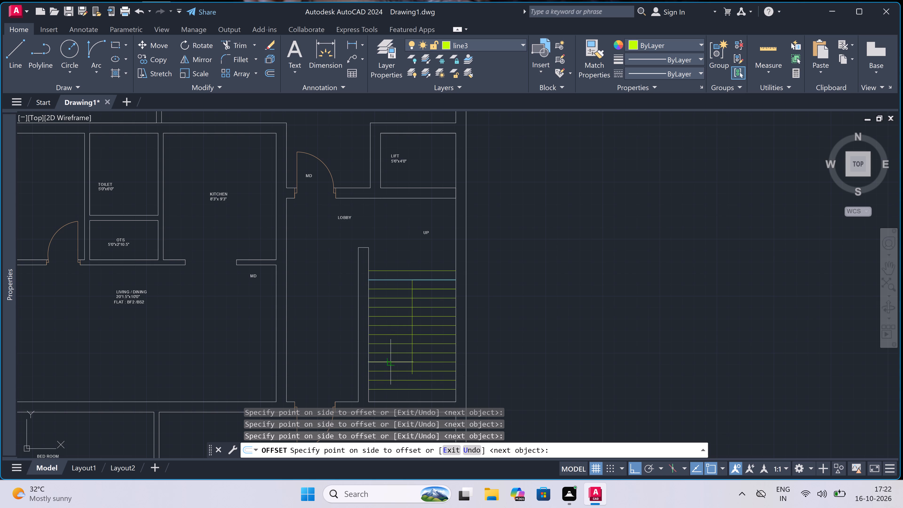
{"action": "key", "text": "Escape"}
Delete the surplus southernmost tread line of the stair.
{"action": "scroll", "coordinate": [410, 394], "scroll_direction": "up", "scroll_amount": 2}
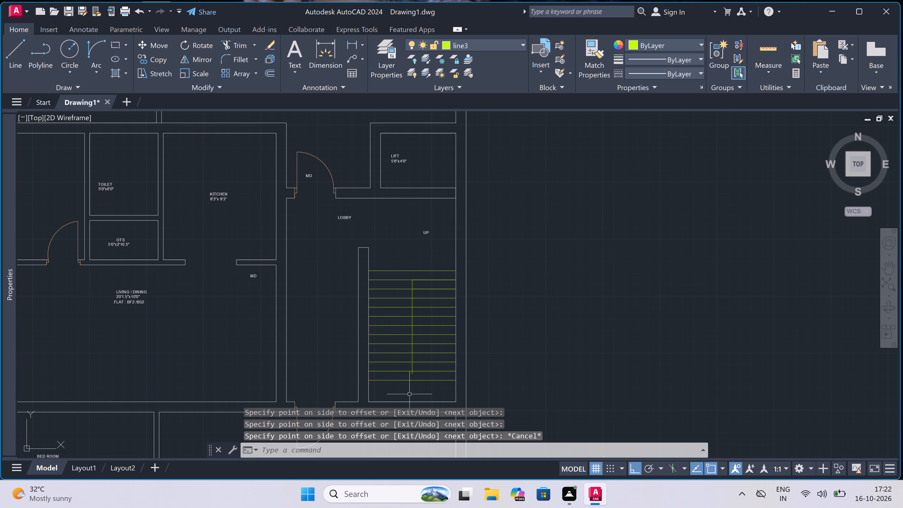
{"action": "left_click", "coordinate": [419, 360]}
{"action": "key", "text": "Delete"}
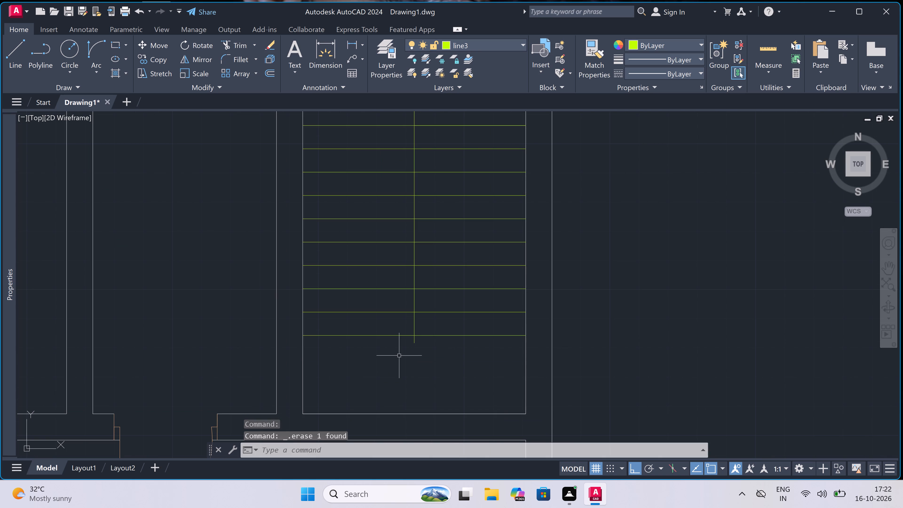
Trim the end of the stair's centre line that projects past the last tread.
{"action": "type", "text": "tr"}
{"action": "key", "text": "space"}
{"action": "scroll", "coordinate": [404, 345], "scroll_direction": "up", "scroll_amount": 2}
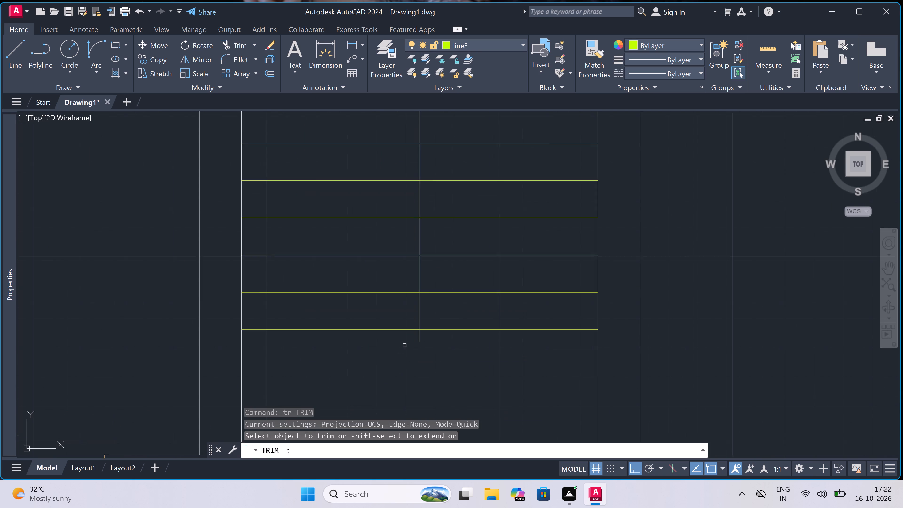
{"action": "left_click", "coordinate": [406, 340]}
{"action": "left_click", "coordinate": [494, 335]}
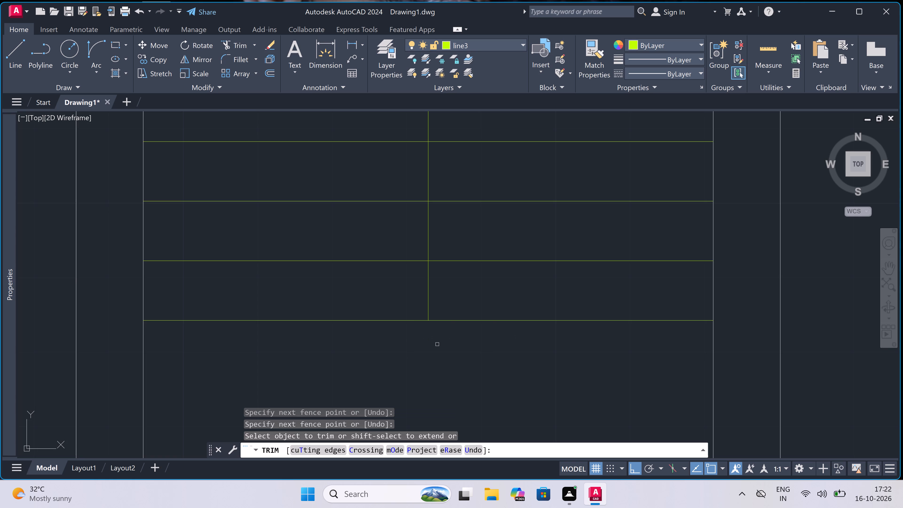
{"action": "key", "text": "Escape"}
Draw the U-shaped travel line from below the UP label down the east flight, about 3'-5" across the landing, and up the west flight.
{"action": "scroll", "coordinate": [437, 344], "scroll_direction": "down", "scroll_amount": 4}
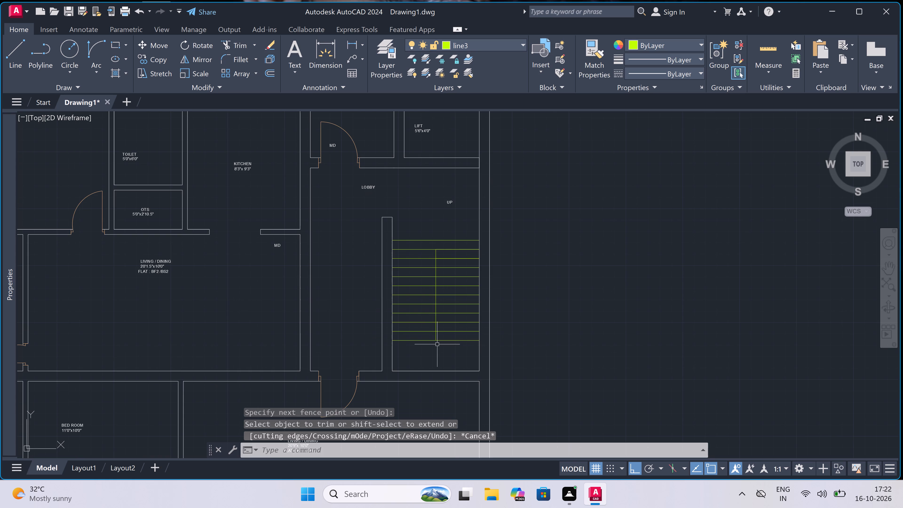
{"action": "key", "text": "l"}
{"action": "key", "text": "space"}
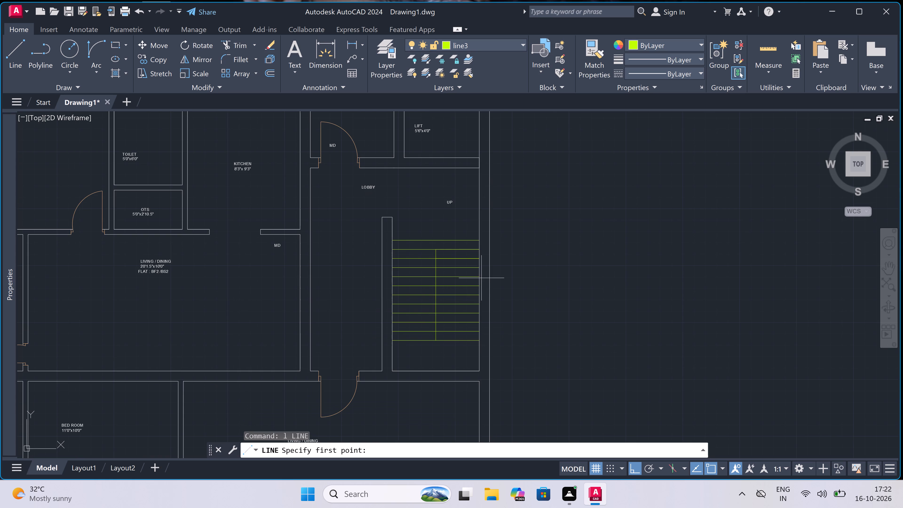
{"action": "left_click", "coordinate": [457, 224]}
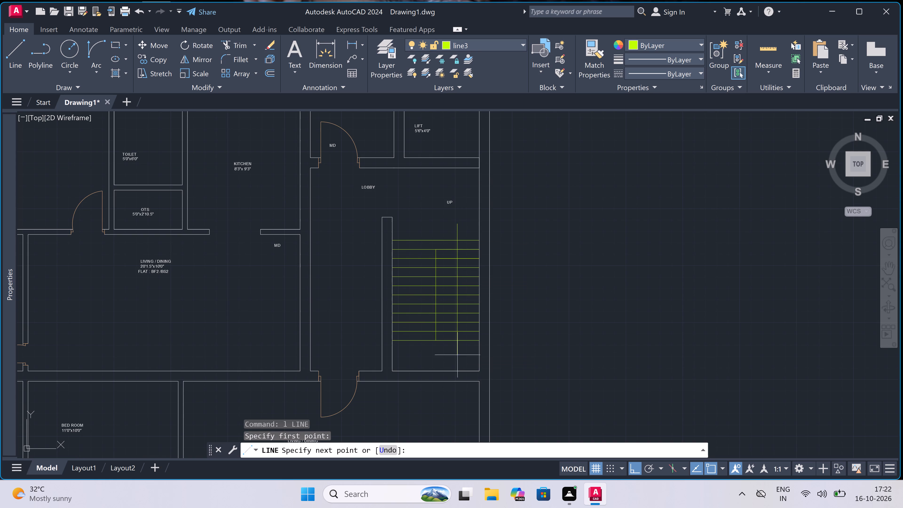
{"action": "left_click", "coordinate": [455, 362]}
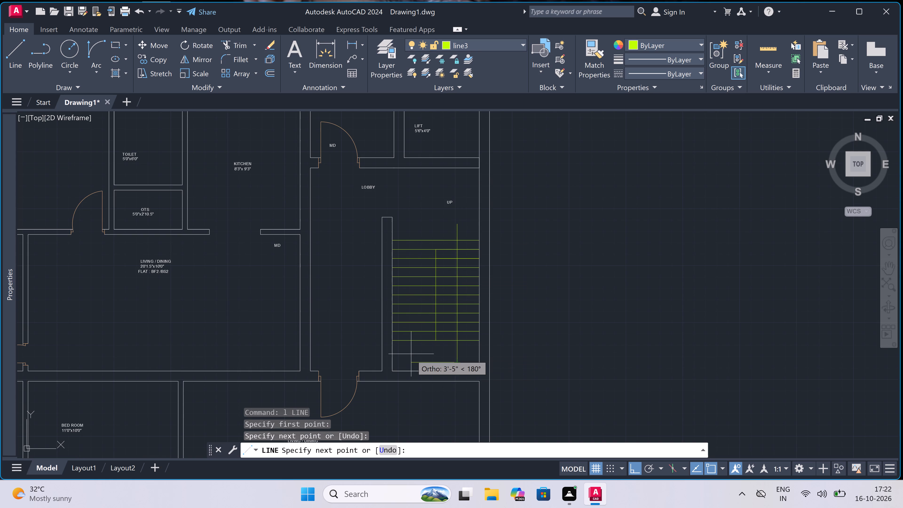
{"action": "double_click", "coordinate": [411, 354]}
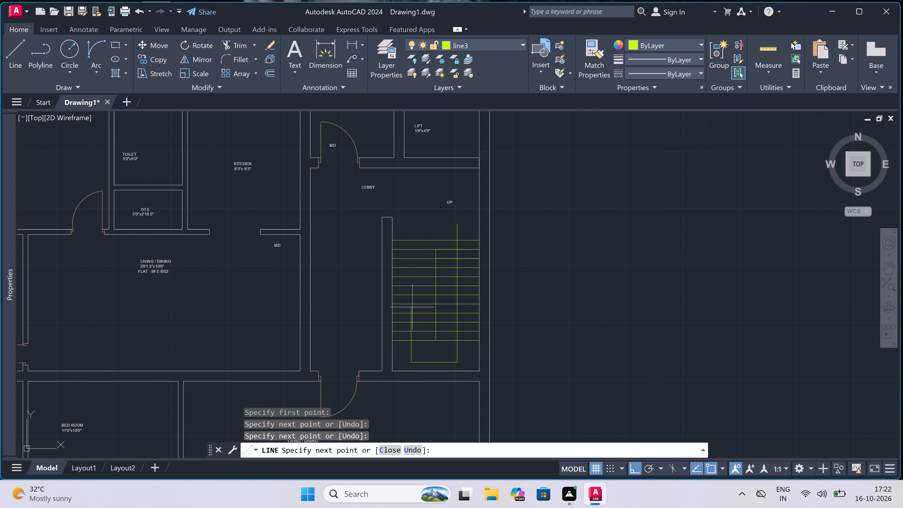
{"action": "left_click", "coordinate": [412, 315]}
Draw a triangular arrowhead at the travel line's end on the west flight, switching Ortho off for its sloping sides.
{"action": "scroll", "coordinate": [412, 312], "scroll_direction": "up", "scroll_amount": 4}
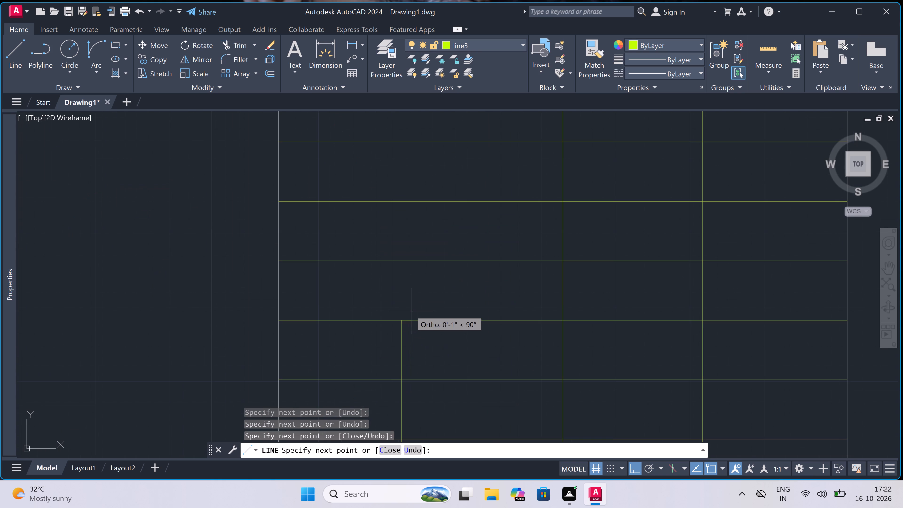
{"action": "scroll", "coordinate": [401, 310], "scroll_direction": "down", "scroll_amount": 2}
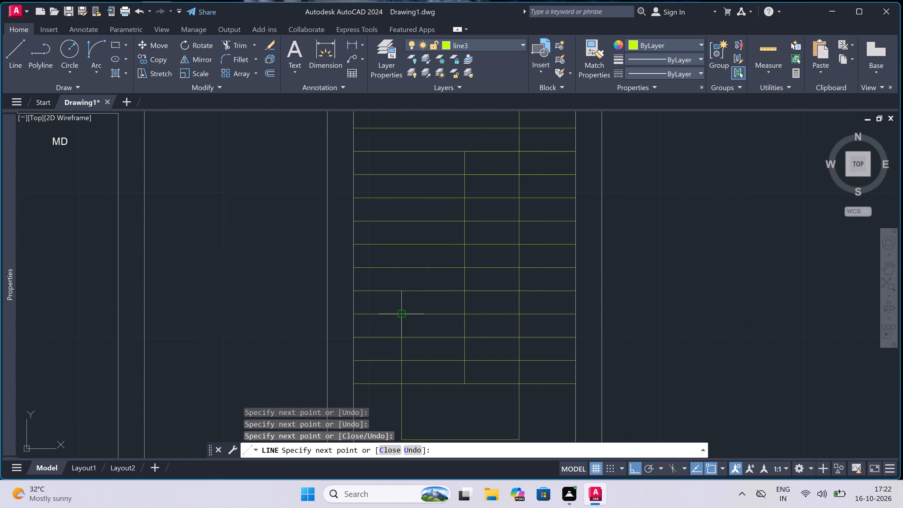
{"action": "key", "text": "F8"}
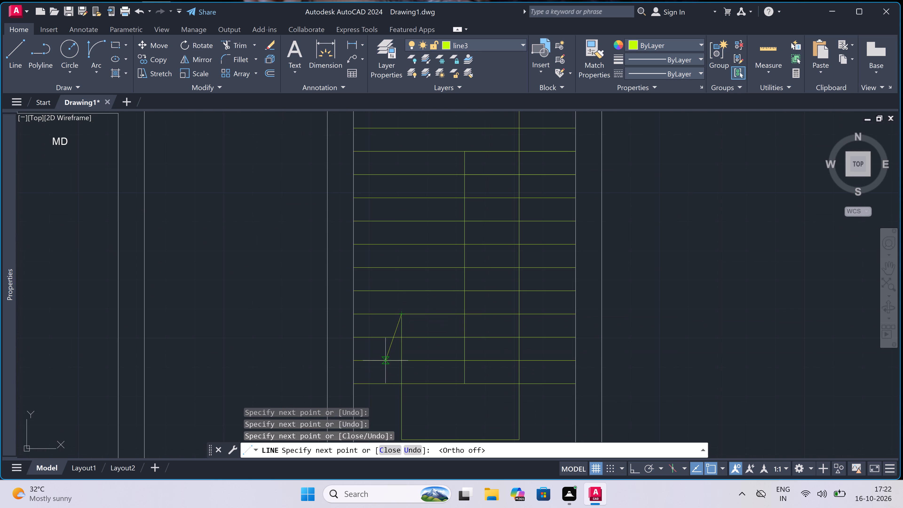
{"action": "double_click", "coordinate": [386, 361]}
{"action": "key", "text": "F8"}
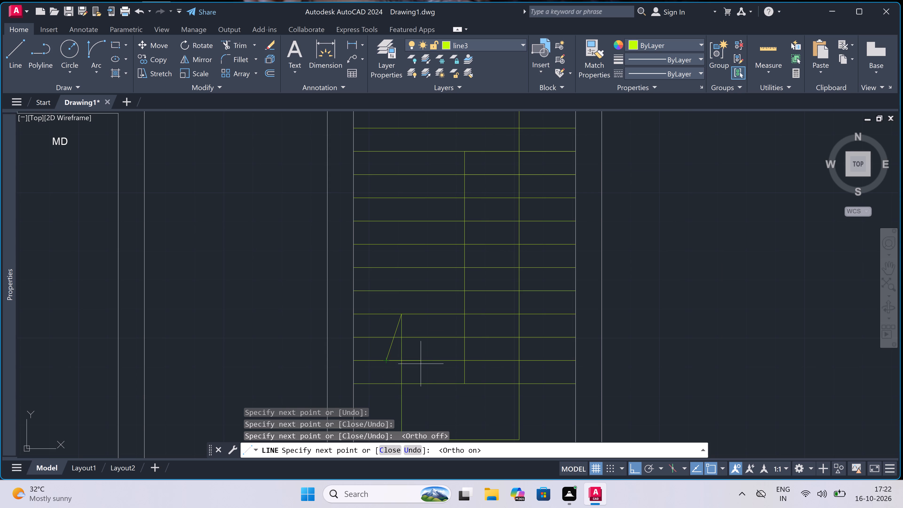
{"action": "left_click", "coordinate": [415, 356]}
{"action": "key", "text": "F8"}
{"action": "left_click", "coordinate": [403, 312]}
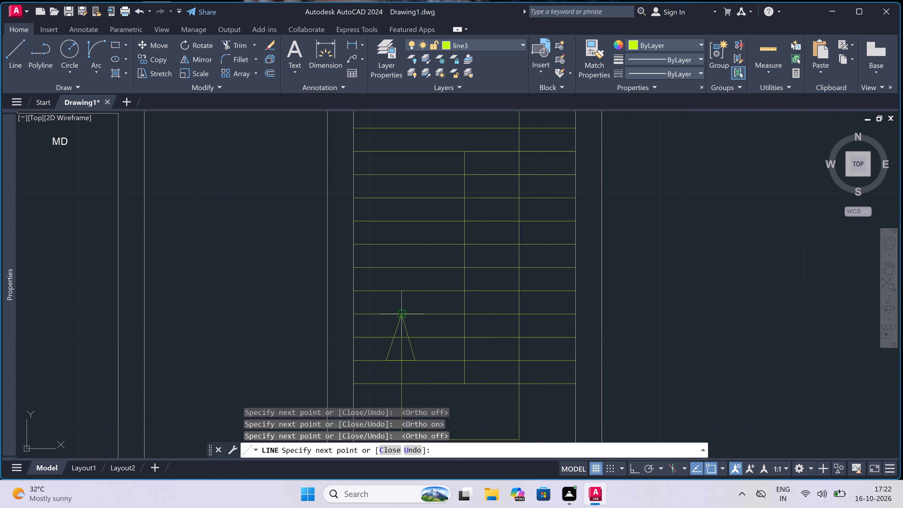
{"action": "key", "text": "Escape"}
Trim away the travel line and the tread line segment that fall inside the stair's arrowhead.
{"action": "type", "text": "tr"}
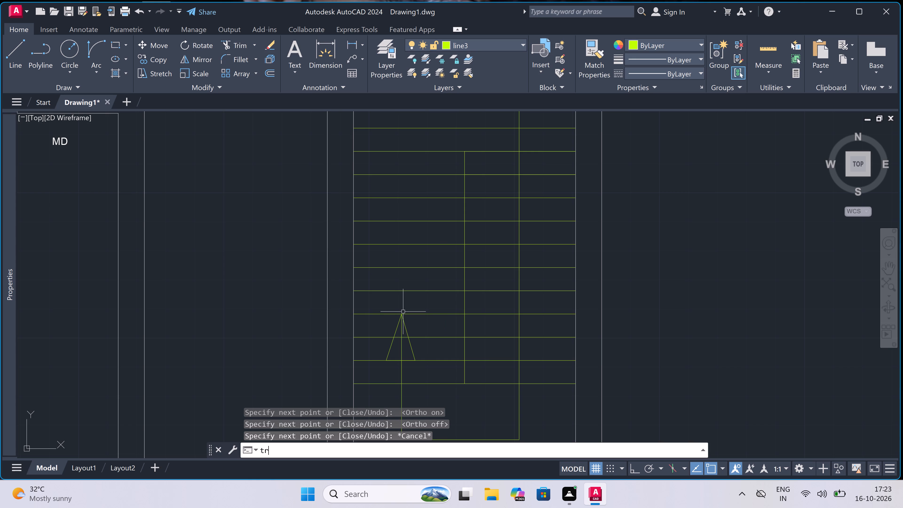
{"action": "key", "text": "space"}
{"action": "scroll", "coordinate": [394, 346], "scroll_direction": "up", "scroll_amount": 1}
{"action": "left_click", "coordinate": [394, 346]}
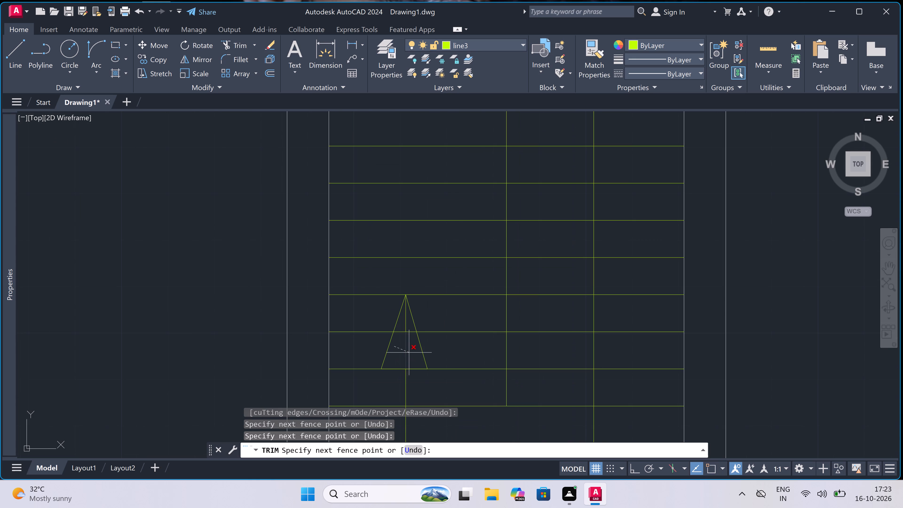
{"action": "left_click", "coordinate": [409, 353]}
{"action": "scroll", "coordinate": [404, 323], "scroll_direction": "up", "scroll_amount": 2}
{"action": "left_click", "coordinate": [404, 323]}
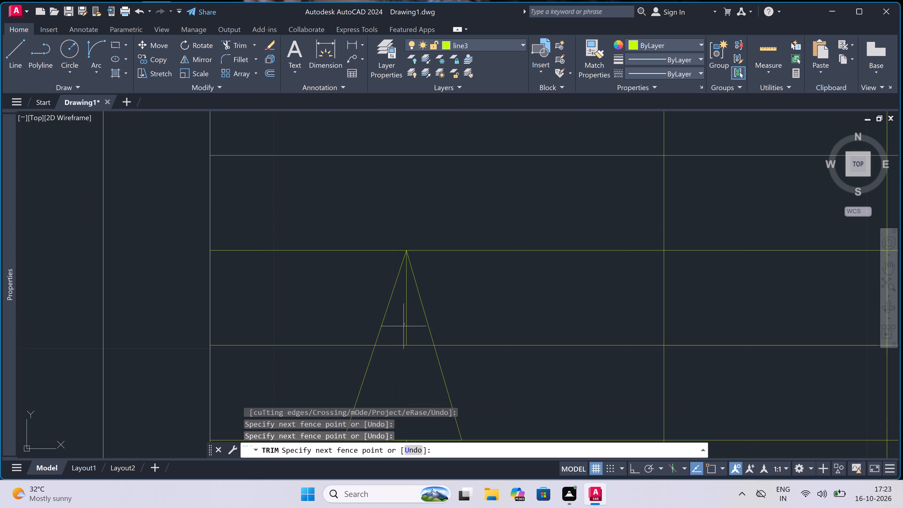
{"action": "left_click", "coordinate": [407, 330]}
{"action": "double_click", "coordinate": [406, 336]}
{"action": "left_click", "coordinate": [401, 365]}
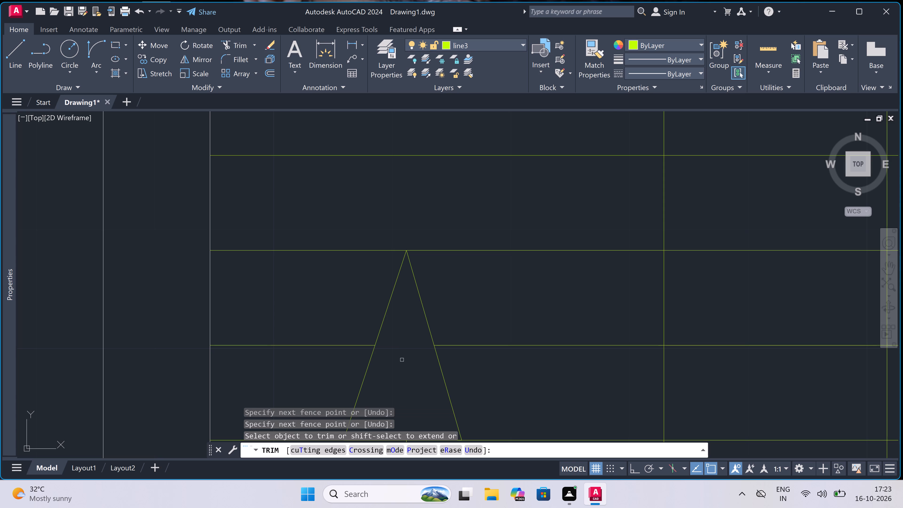
{"action": "scroll", "coordinate": [437, 292], "scroll_direction": "down", "scroll_amount": 5}
{"action": "key", "text": "Escape"}
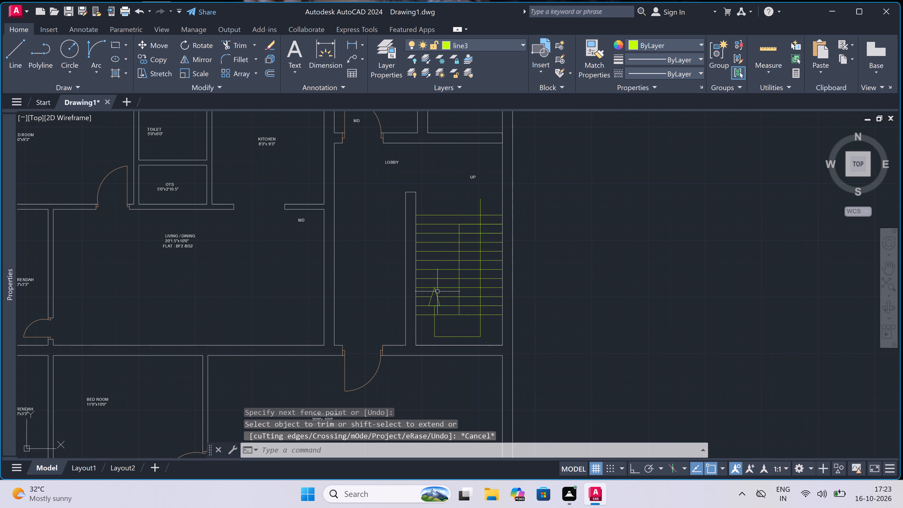
On layer line1, draw the north jamb line of flat BF2/BS2's main door across the lobby's west wall, returning to its midpoint.
{"action": "scroll", "coordinate": [437, 291], "scroll_direction": "down", "scroll_amount": 2}
{"action": "scroll", "coordinate": [401, 265], "scroll_direction": "up", "scroll_amount": 2}
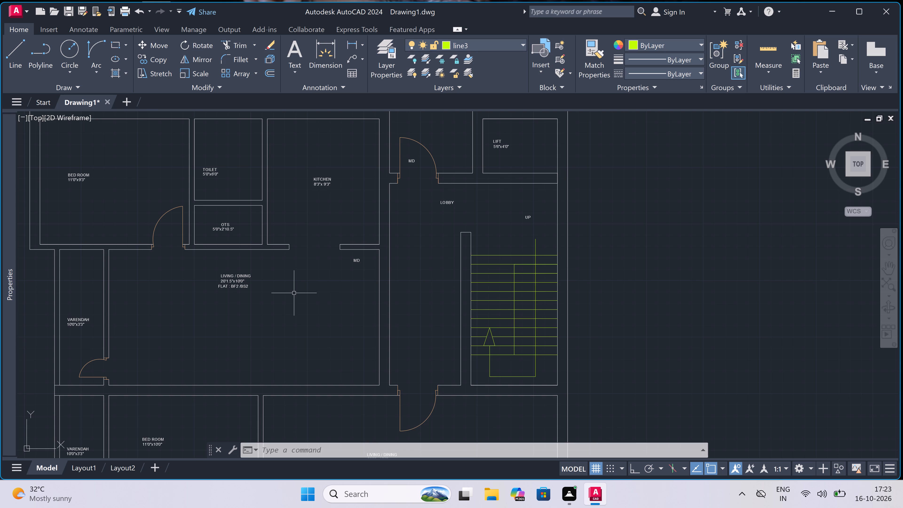
{"action": "type", "text": "l"}
{"action": "key", "text": "space"}
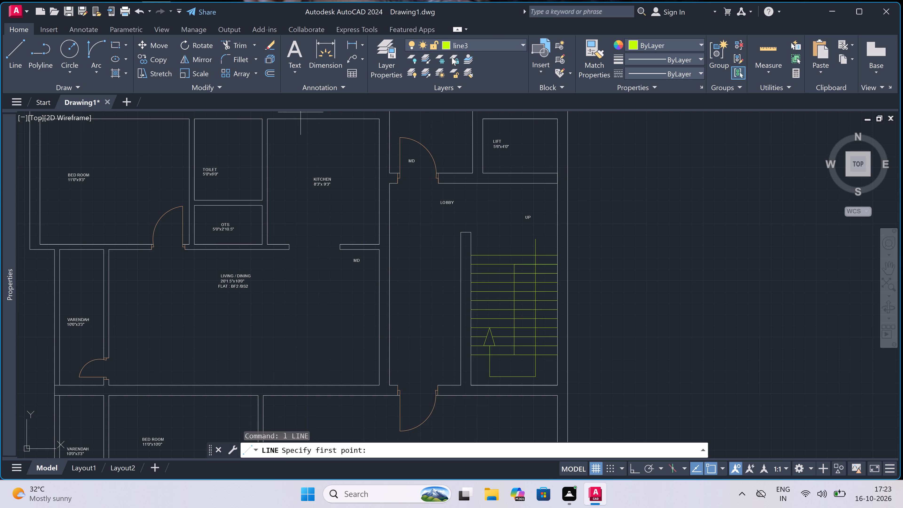
{"action": "left_click", "coordinate": [510, 40]}
{"action": "left_click", "coordinate": [478, 67]}
{"action": "scroll", "coordinate": [369, 253], "scroll_direction": "up", "scroll_amount": 2}
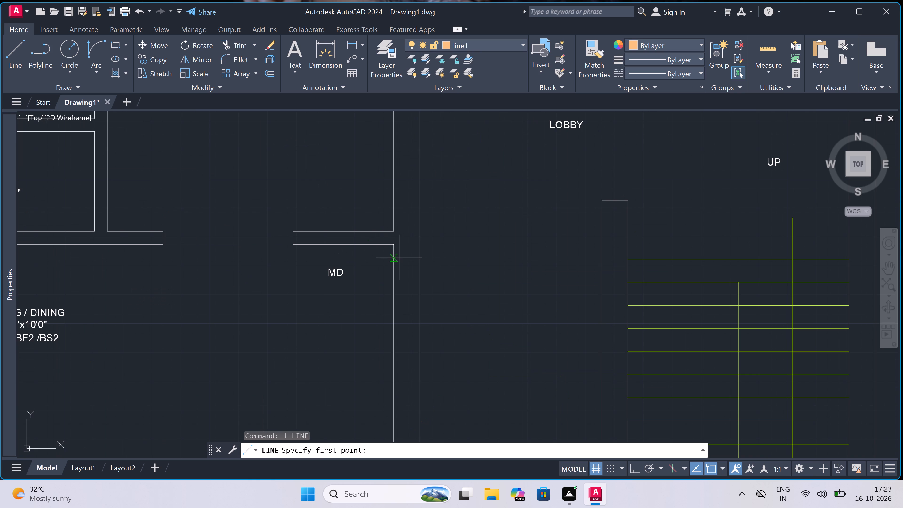
{"action": "left_click", "coordinate": [398, 259]}
{"action": "left_click", "coordinate": [420, 259]}
{"action": "left_click", "coordinate": [411, 257]}
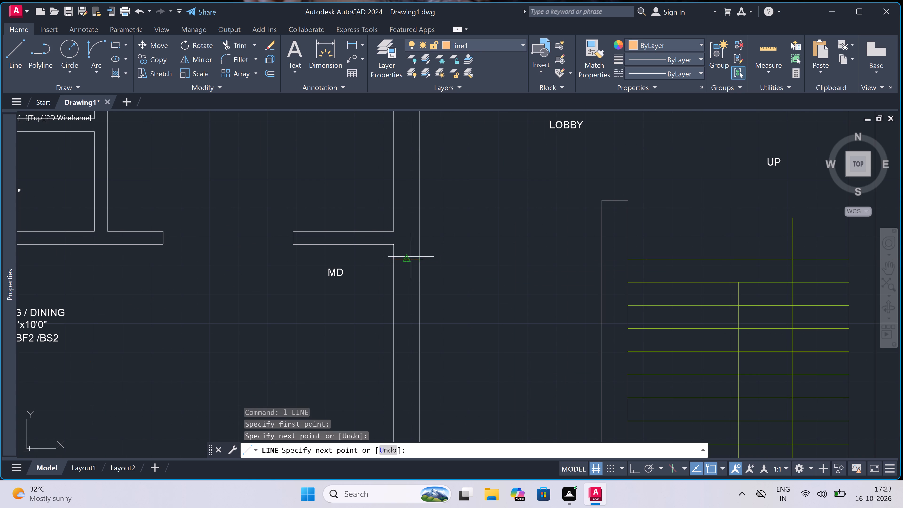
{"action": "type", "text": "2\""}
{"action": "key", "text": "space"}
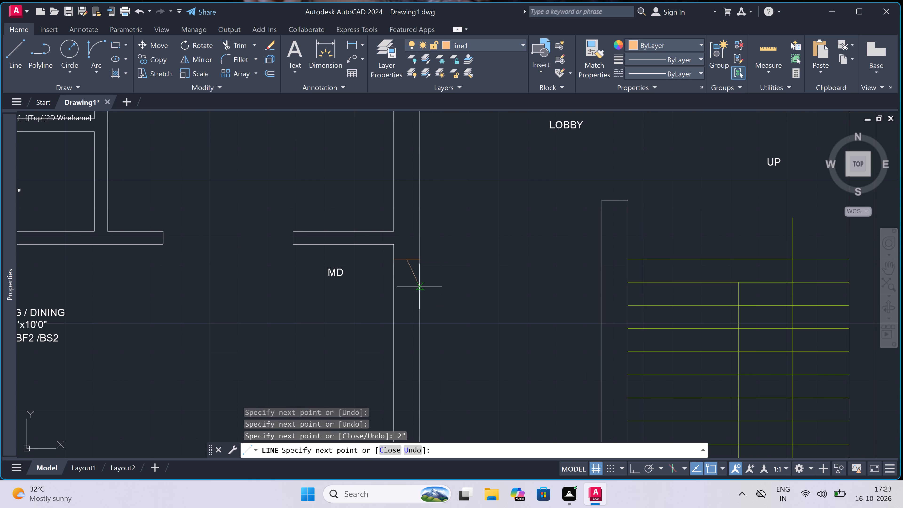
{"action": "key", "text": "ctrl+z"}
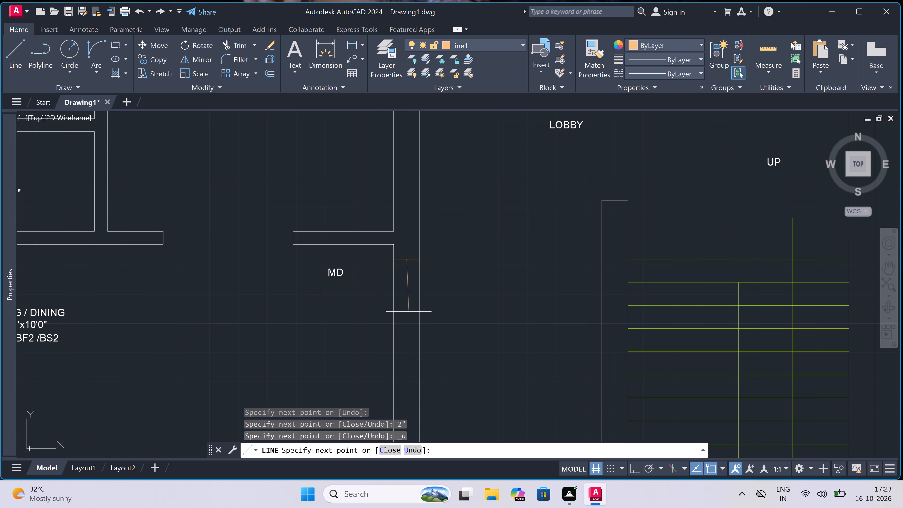
With Ortho on, draw a 2" door stop south from the jamb's midpoint and a 3' door leaf west into the living/dining room.
{"action": "key", "text": "F8"}
{"action": "key", "text": "2"}
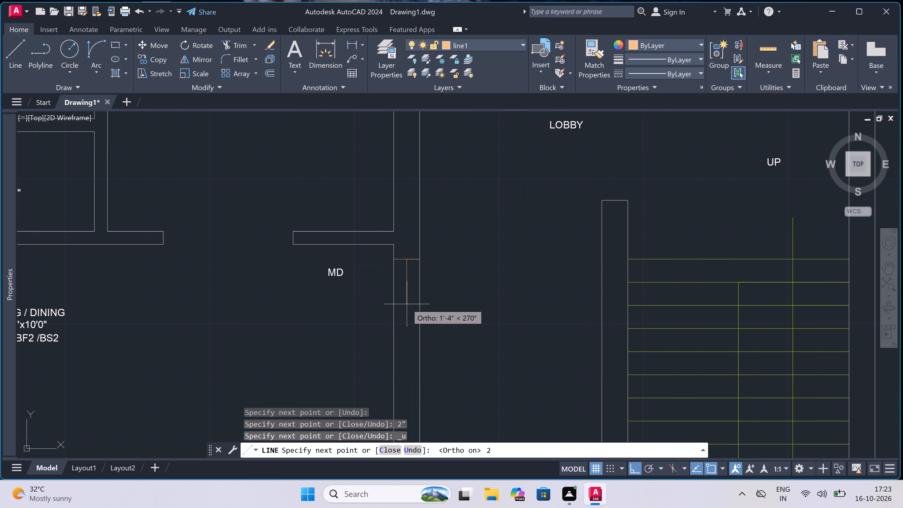
{"action": "type", "text": "\""}
{"action": "key", "text": "space"}
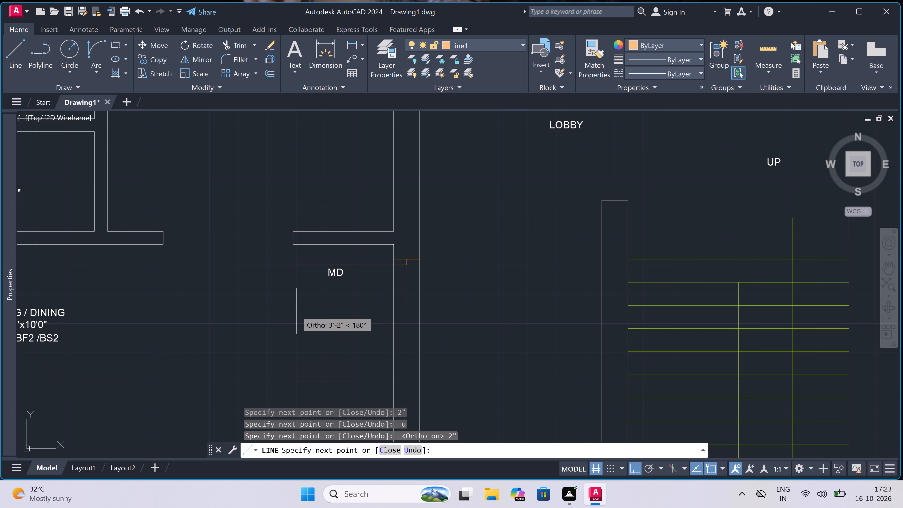
{"action": "type", "text": "3'"}
{"action": "key", "text": "space"}
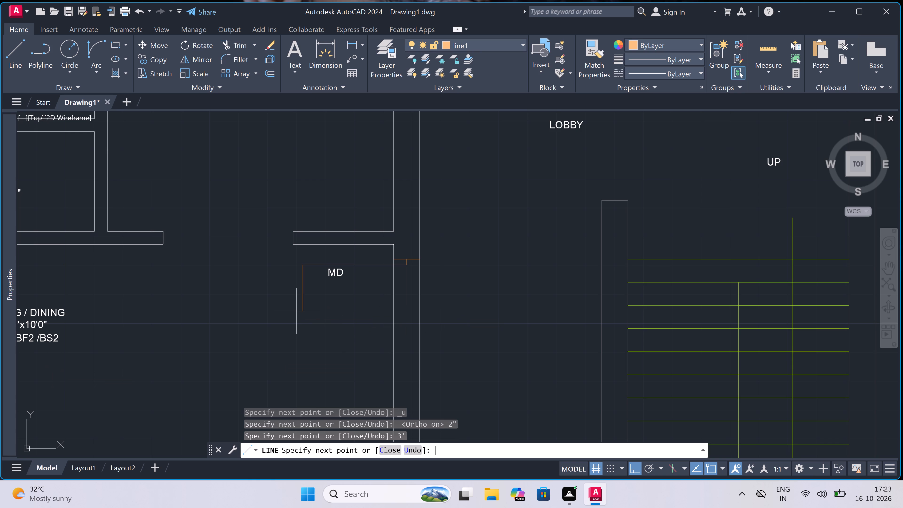
{"action": "key", "text": "Escape"}
Draw the main door's south jamb line across the same wall, with a 2" stop running north from its midpoint.
{"action": "key", "text": "space"}
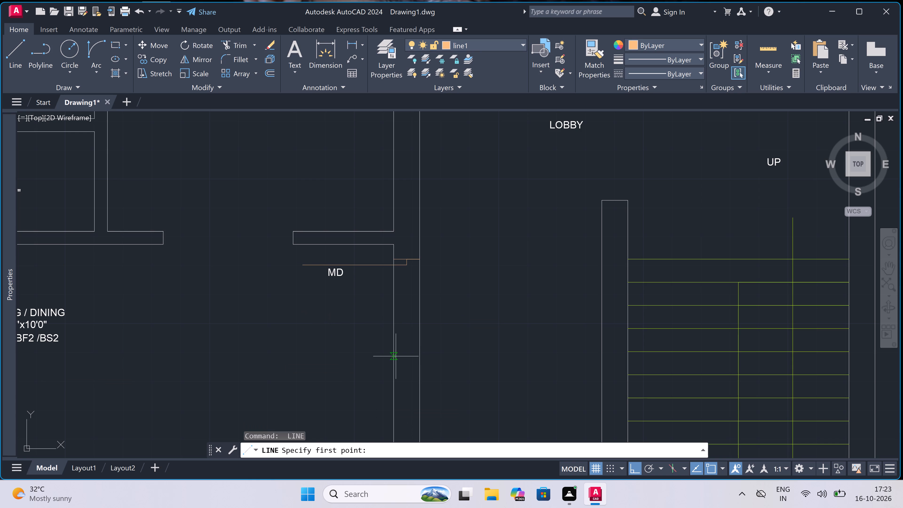
{"action": "left_click", "coordinate": [396, 357]}
{"action": "left_click", "coordinate": [419, 357]}
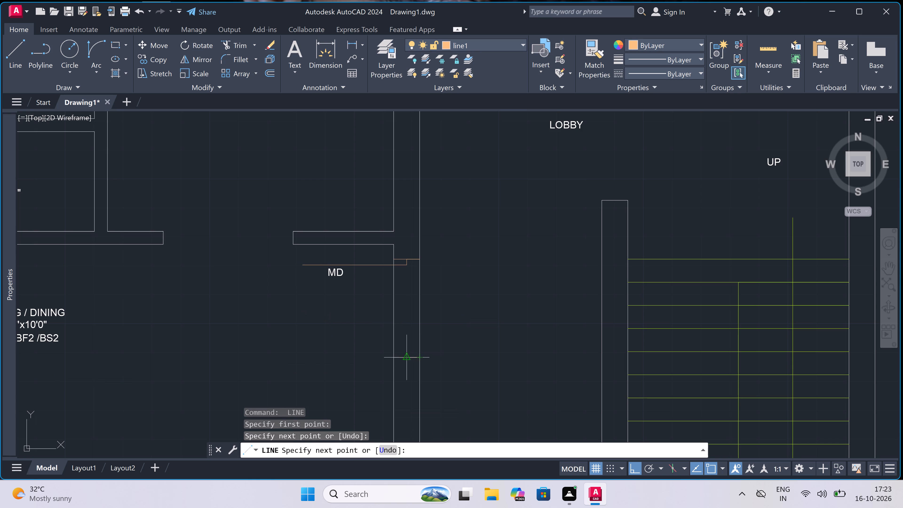
{"action": "left_click", "coordinate": [404, 355]}
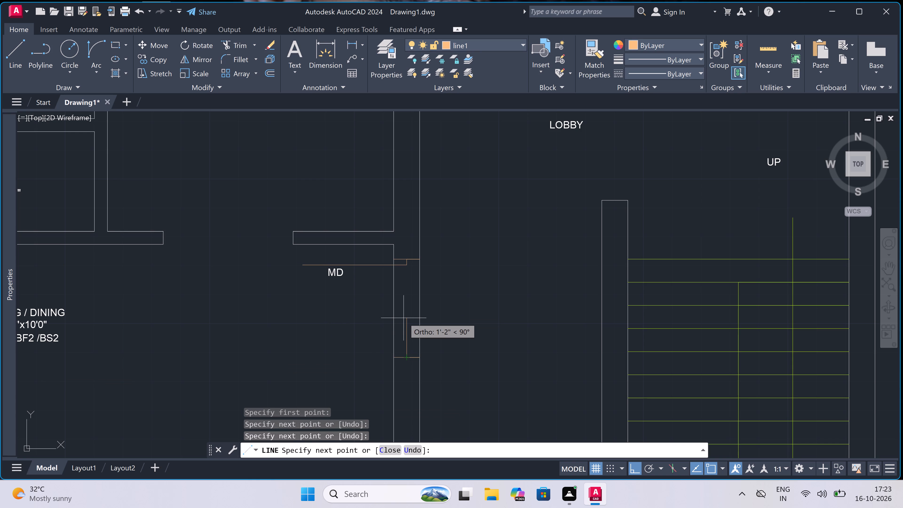
{"action": "type", "text": "2\""}
{"action": "key", "text": "space"}
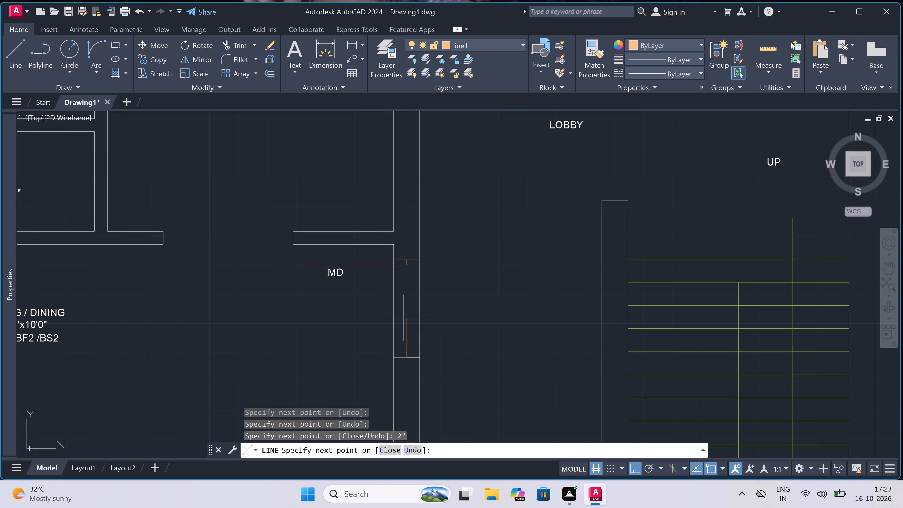
{"action": "key", "text": "Escape"}
Draw the door swing arc from the leaf's free end to the south jamb's stop, curving into the living/dining room.
{"action": "left_click", "coordinate": [101, 42]}
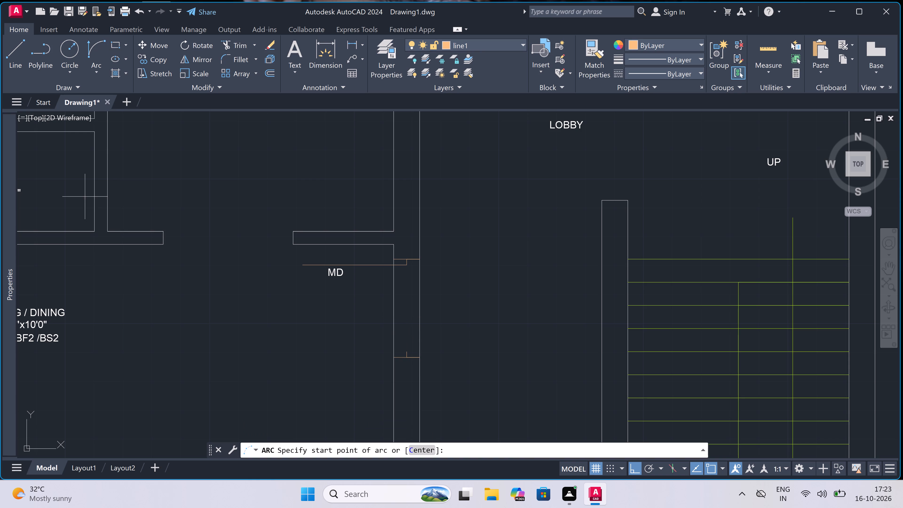
{"action": "left_click", "coordinate": [301, 264]}
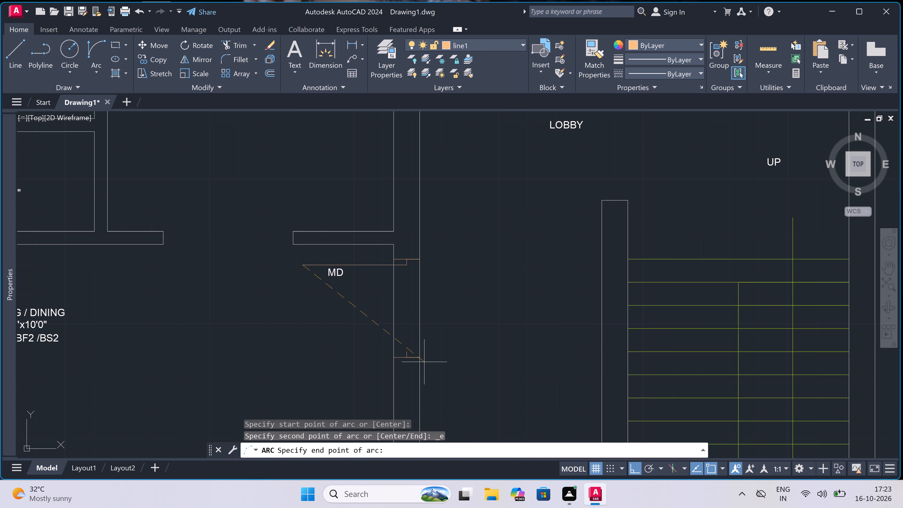
{"action": "left_click", "coordinate": [407, 349]}
{"action": "left_click", "coordinate": [260, 392]}
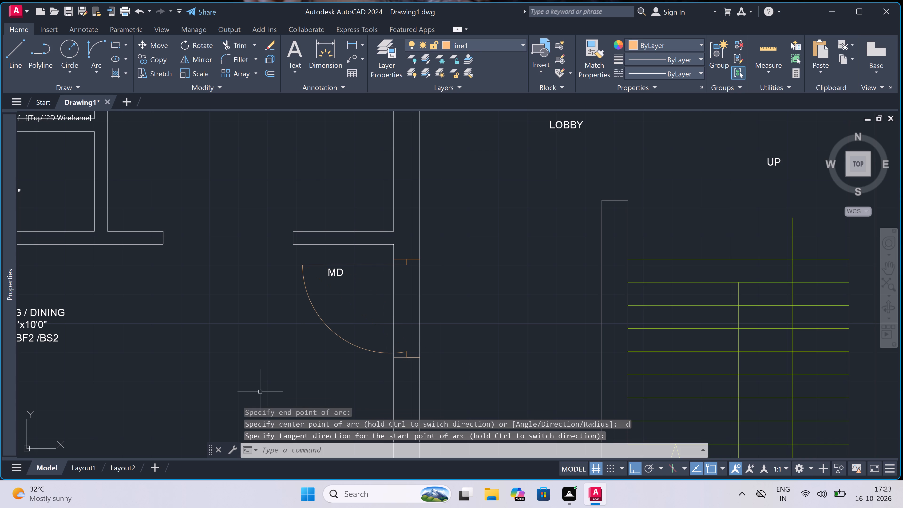
Move the MD label inside the new door's swing, with Ortho off.
{"action": "left_click", "coordinate": [338, 272]}
{"action": "double_click", "coordinate": [327, 270]}
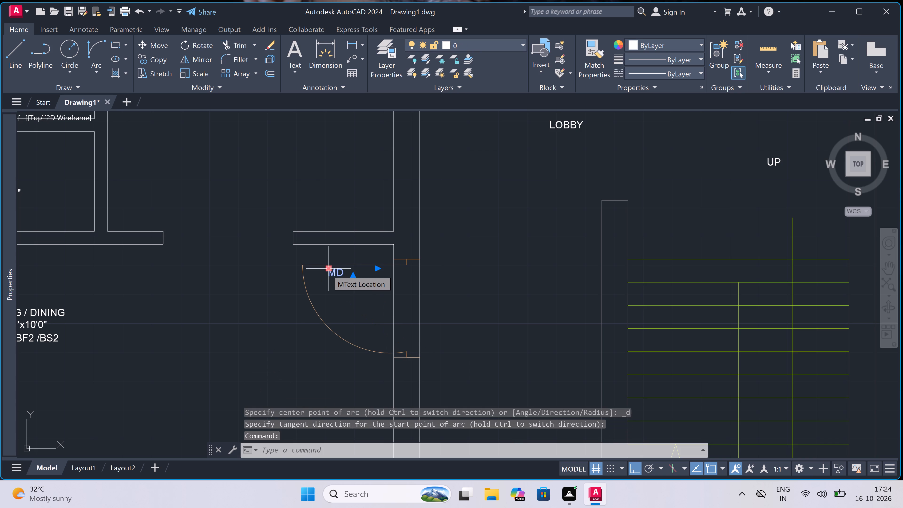
{"action": "key", "text": "F8"}
{"action": "left_click", "coordinate": [370, 309]}
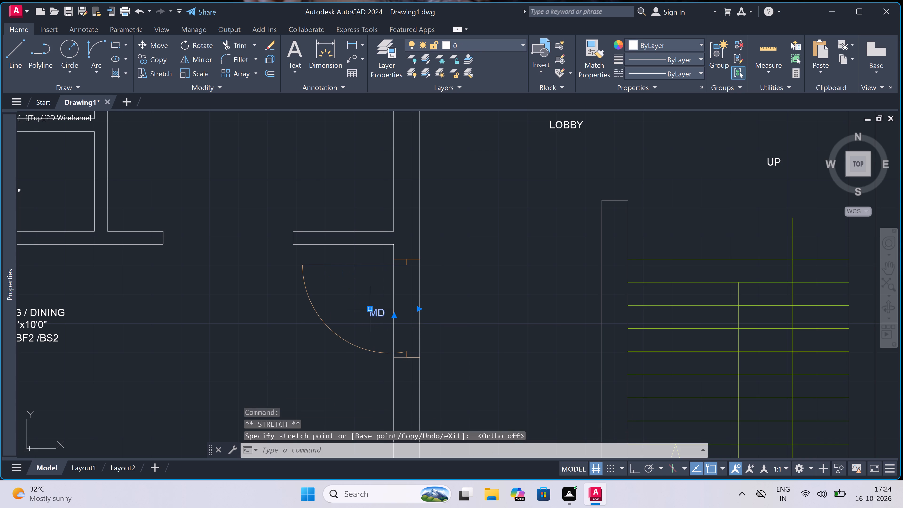
{"action": "key", "text": "Escape"}
Trim both wall lines between the new main door's jambs to open the doorway to the lobby.
{"action": "scroll", "coordinate": [395, 270], "scroll_direction": "down", "scroll_amount": 4}
{"action": "scroll", "coordinate": [395, 270], "scroll_direction": "up", "scroll_amount": 2}
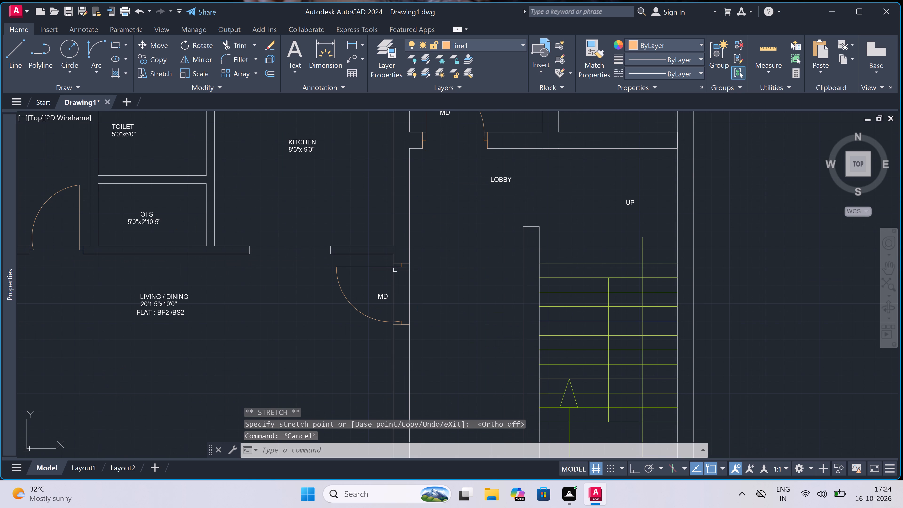
{"action": "type", "text": "tr"}
{"action": "key", "text": "space"}
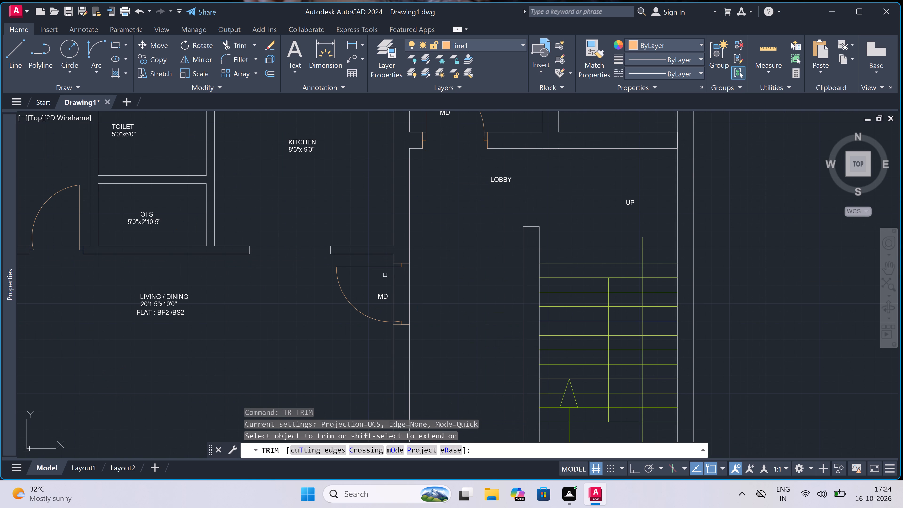
{"action": "double_click", "coordinate": [385, 276]}
{"action": "double_click", "coordinate": [423, 275]}
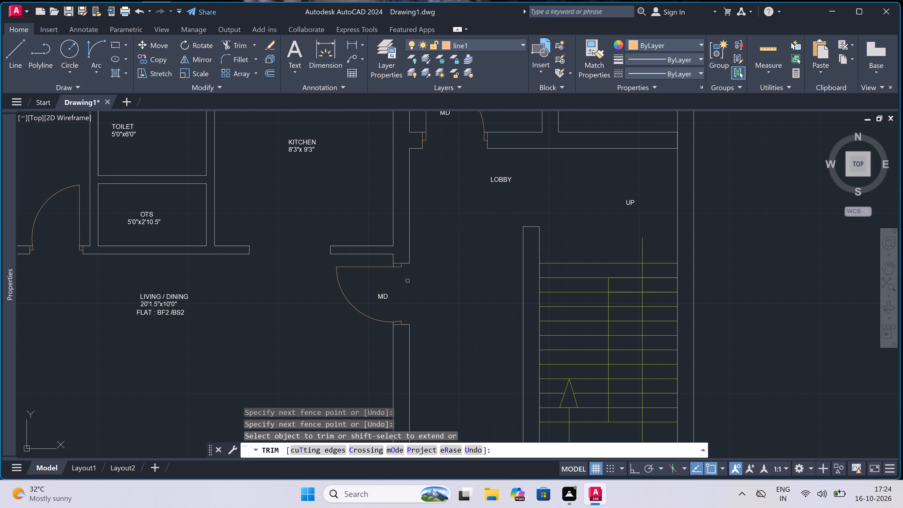
{"action": "key", "text": "Escape"}
Draw the toilet door's south jamb line across the bedroom-toilet wall, with a 2" stop running north from its midpoint, Ortho on.
{"action": "scroll", "coordinate": [408, 281], "scroll_direction": "down", "scroll_amount": 4}
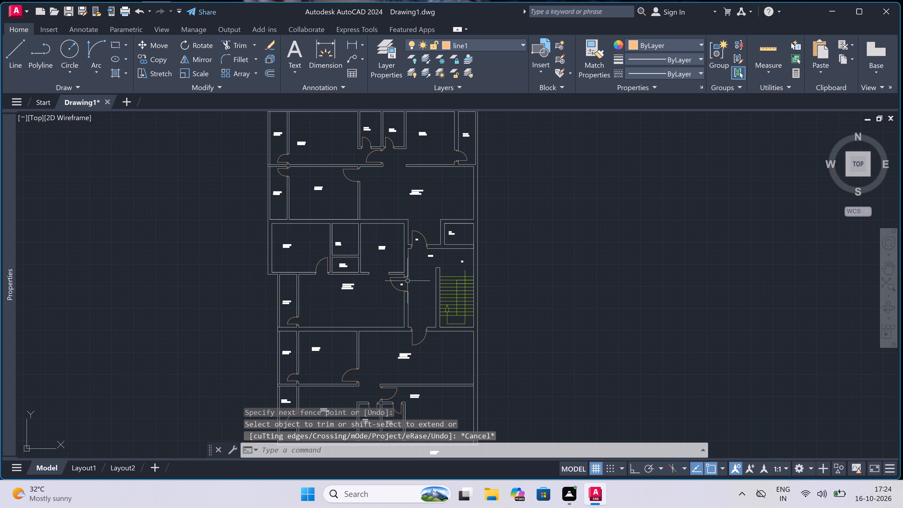
{"action": "scroll", "coordinate": [408, 281], "scroll_direction": "up", "scroll_amount": 1}
{"action": "scroll", "coordinate": [344, 289], "scroll_direction": "down", "scroll_amount": 2}
{"action": "scroll", "coordinate": [320, 292], "scroll_direction": "up", "scroll_amount": 2}
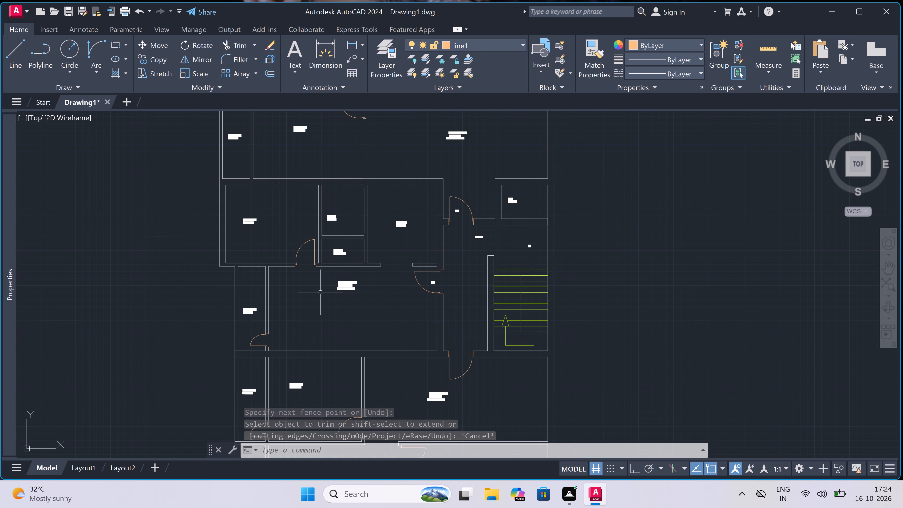
{"action": "scroll", "coordinate": [321, 292], "scroll_direction": "down", "scroll_amount": 3}
{"action": "scroll", "coordinate": [318, 272], "scroll_direction": "up", "scroll_amount": 4}
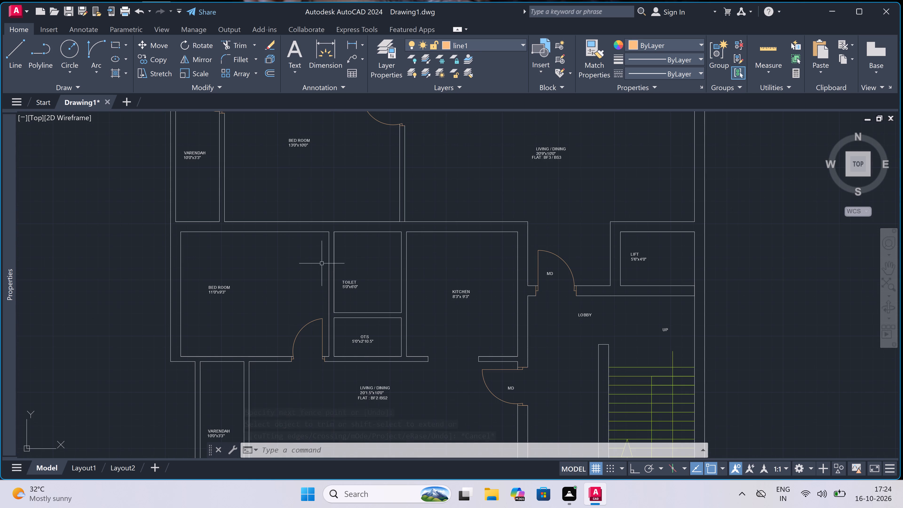
{"action": "type", "text": "l"}
{"action": "key", "text": "space"}
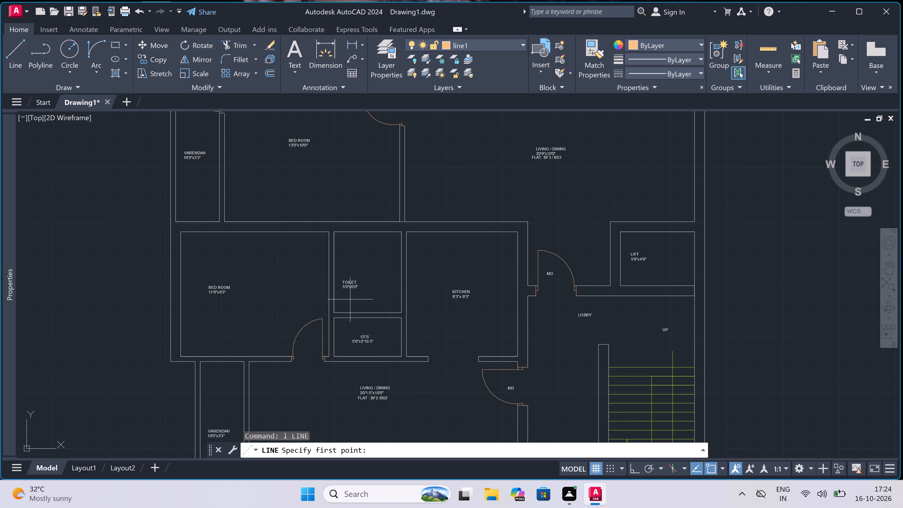
{"action": "scroll", "coordinate": [349, 303], "scroll_direction": "up", "scroll_amount": 1}
{"action": "scroll", "coordinate": [347, 329], "scroll_direction": "up", "scroll_amount": 2}
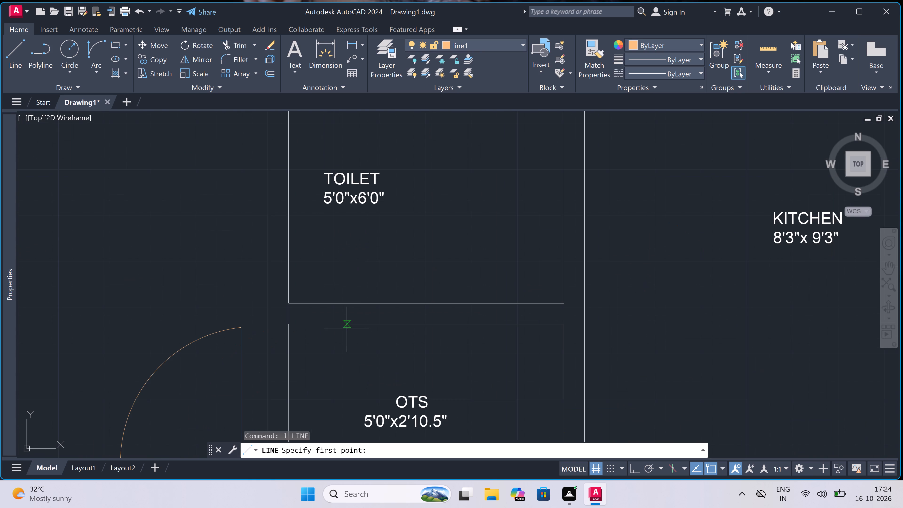
{"action": "scroll", "coordinate": [326, 298], "scroll_direction": "down", "scroll_amount": 5}
{"action": "scroll", "coordinate": [309, 282], "scroll_direction": "up", "scroll_amount": 3}
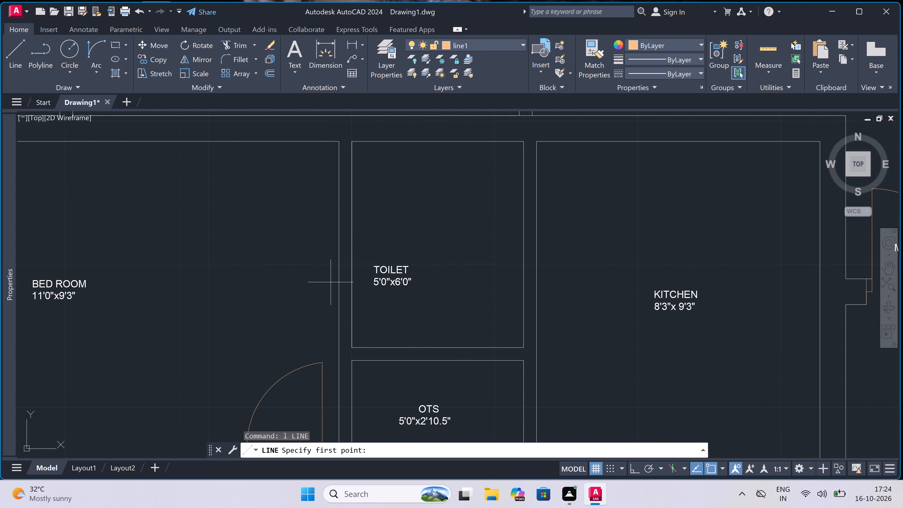
{"action": "triple_click", "coordinate": [340, 332]}
{"action": "double_click", "coordinate": [349, 330]}
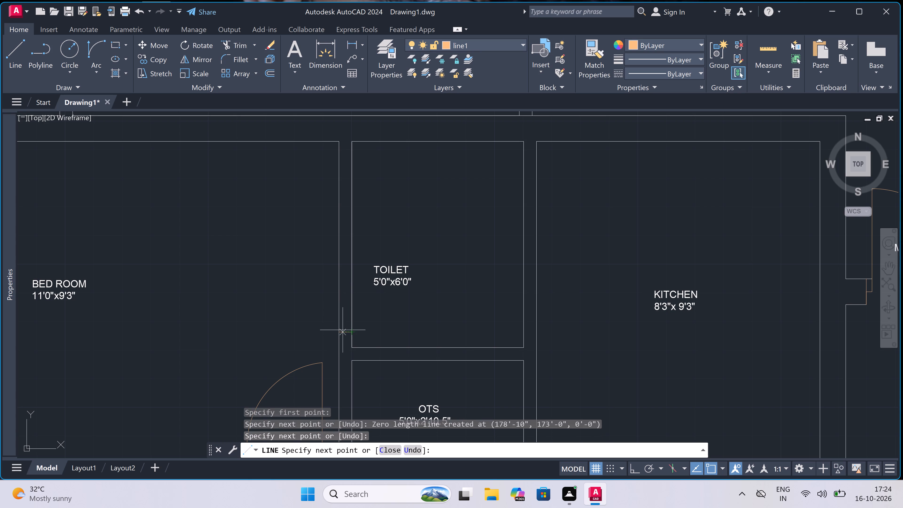
{"action": "double_click", "coordinate": [341, 329]}
{"action": "double_click", "coordinate": [346, 330]}
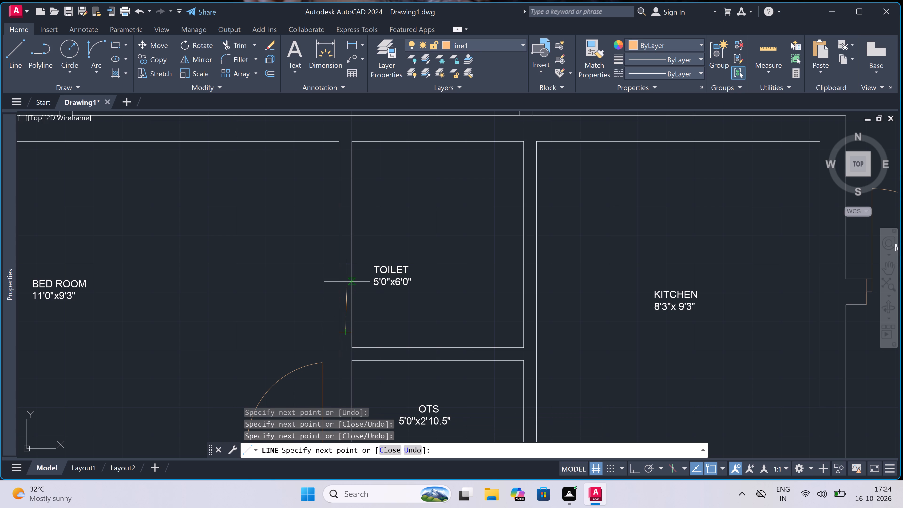
{"action": "type", "text": "2\""}
{"action": "key", "text": "space"}
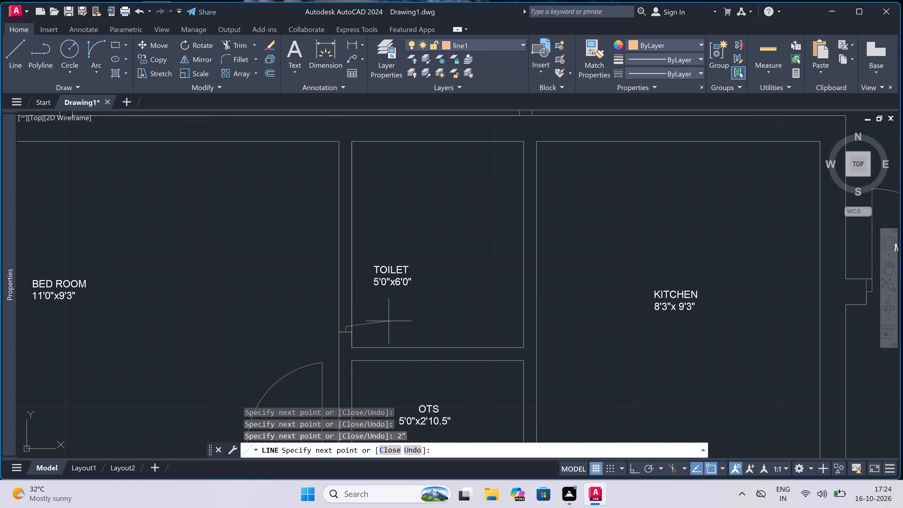
{"action": "key", "text": "ctrl+z"}
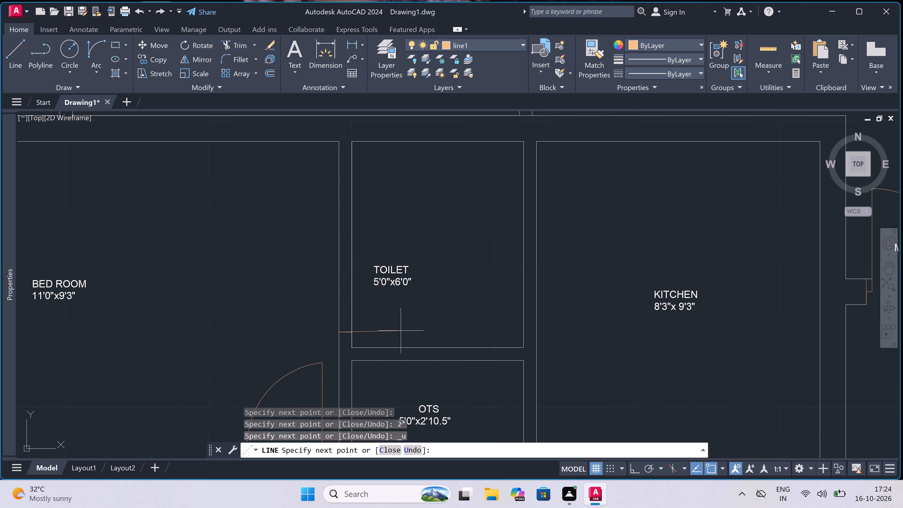
{"action": "key", "text": "F8"}
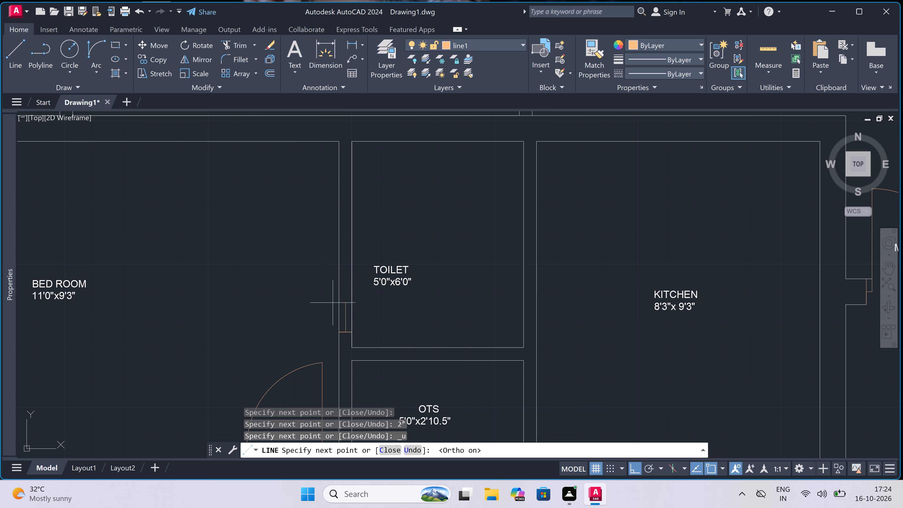
{"action": "type", "text": "2\""}
{"action": "key", "text": "space"}
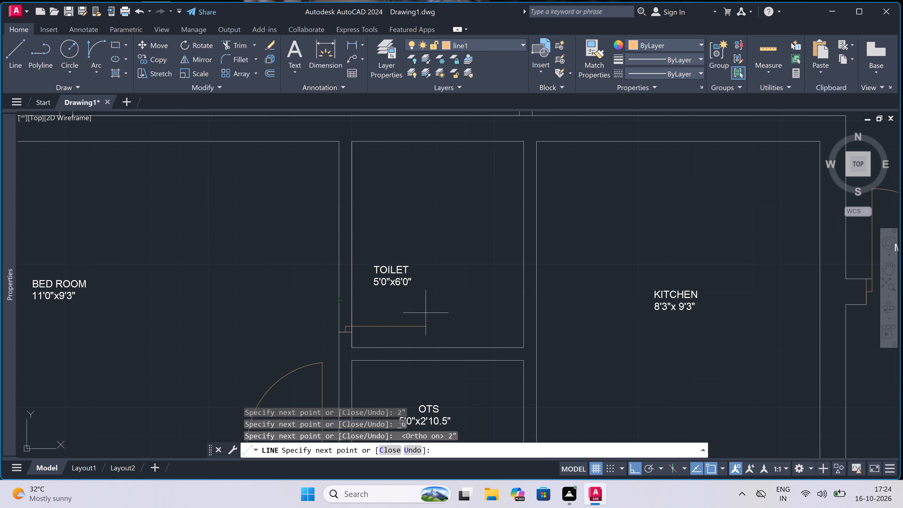
Draw a 2' door leaf running east into the toilet from the end of the south jamb's stop.
{"action": "type", "text": "2'"}
{"action": "key", "text": "space"}
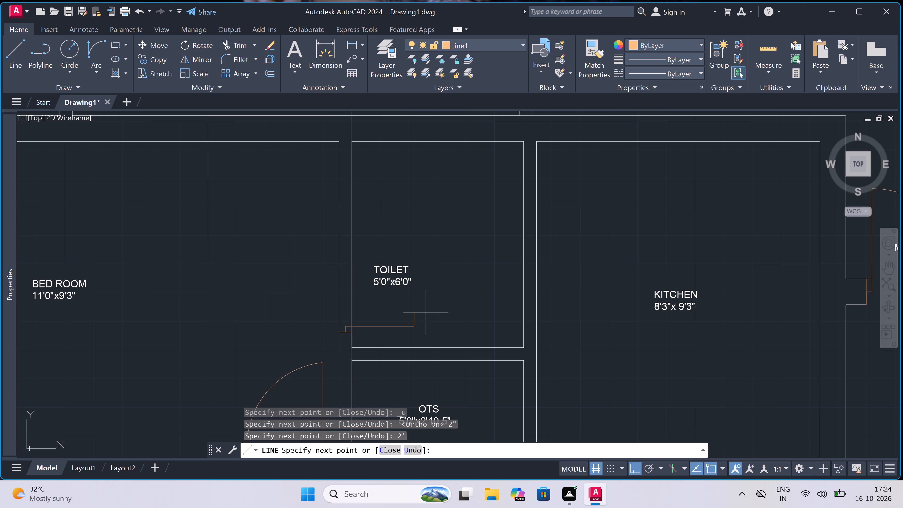
{"action": "key", "text": "Escape"}
Draw the toilet door's north jamb line across the same wall, with a 2" stop running south from its midpoint.
{"action": "key", "text": "space"}
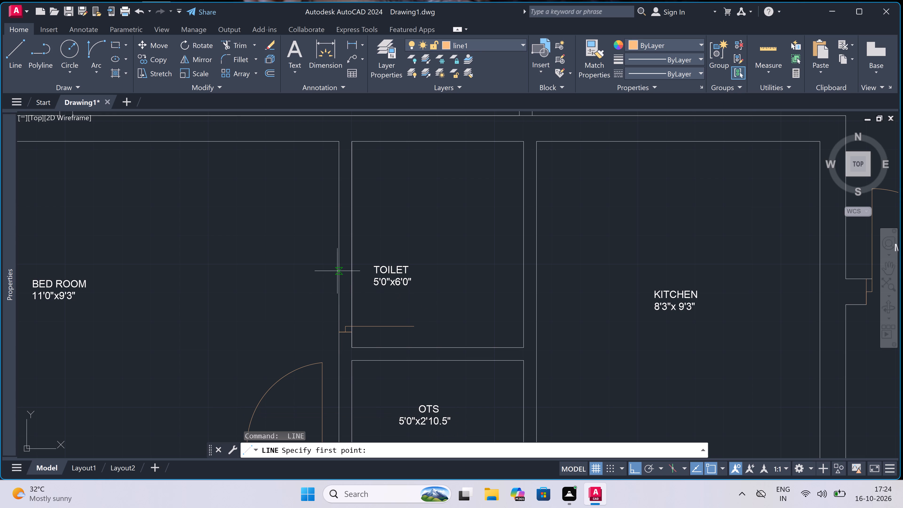
{"action": "double_click", "coordinate": [337, 270]}
{"action": "left_click", "coordinate": [346, 267]}
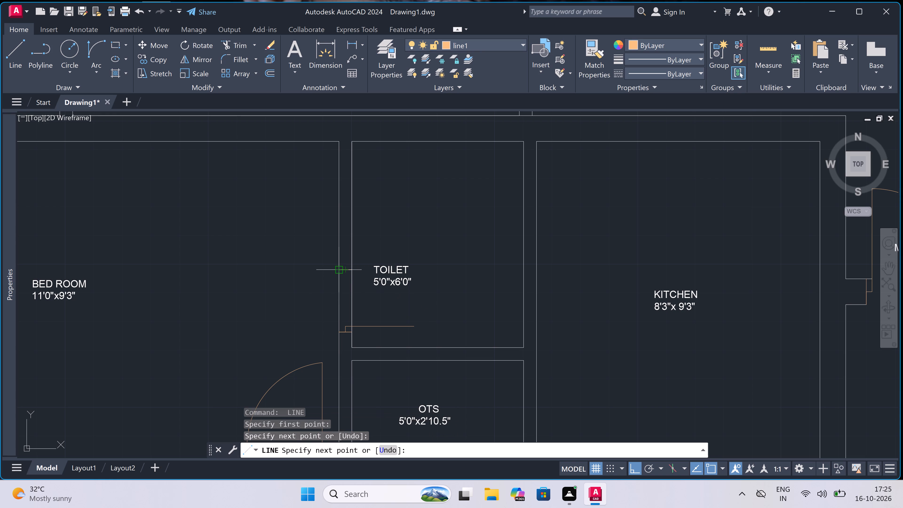
{"action": "left_click", "coordinate": [345, 267]}
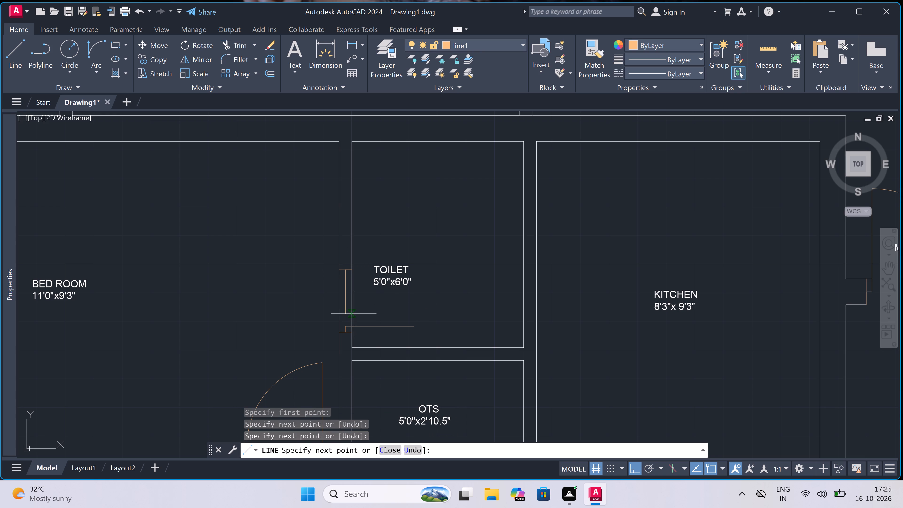
{"action": "key", "text": "1"}
{"action": "key", "text": "BackSpace"}
{"action": "type", "text": "2\""}
{"action": "key", "text": "space"}
{"action": "key", "text": "Escape"}
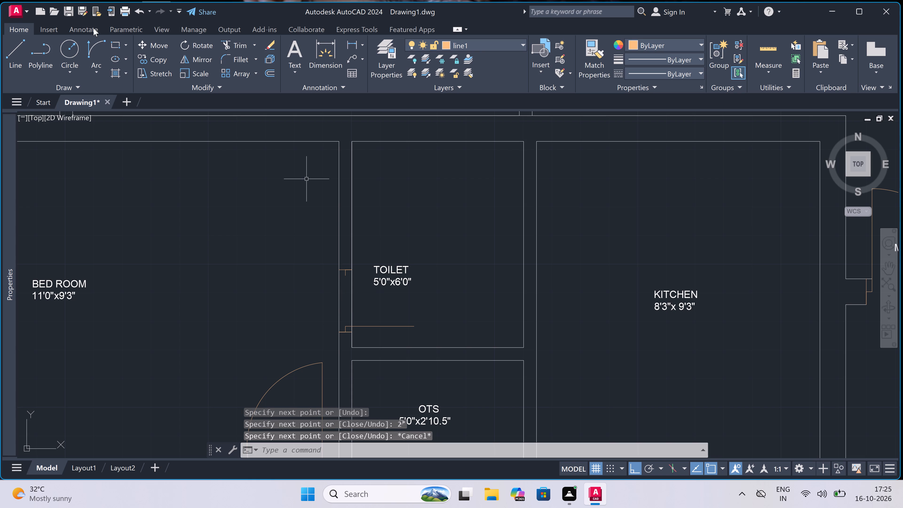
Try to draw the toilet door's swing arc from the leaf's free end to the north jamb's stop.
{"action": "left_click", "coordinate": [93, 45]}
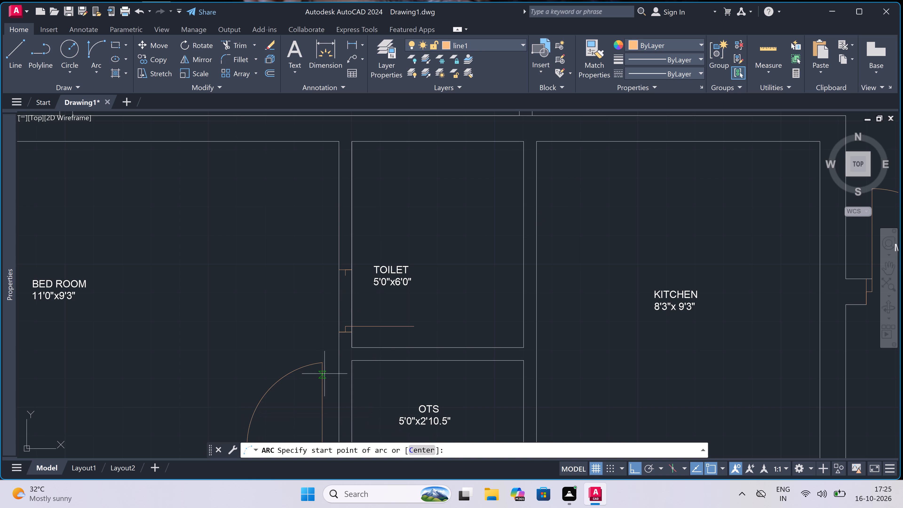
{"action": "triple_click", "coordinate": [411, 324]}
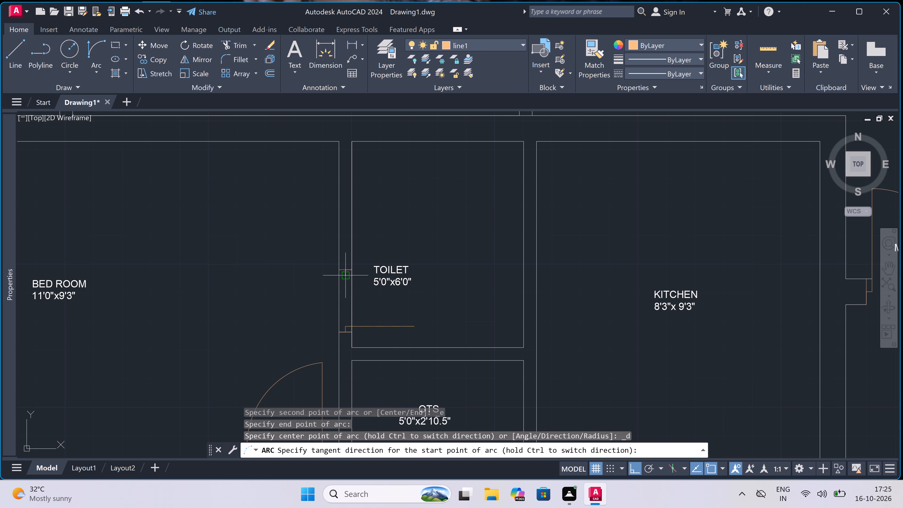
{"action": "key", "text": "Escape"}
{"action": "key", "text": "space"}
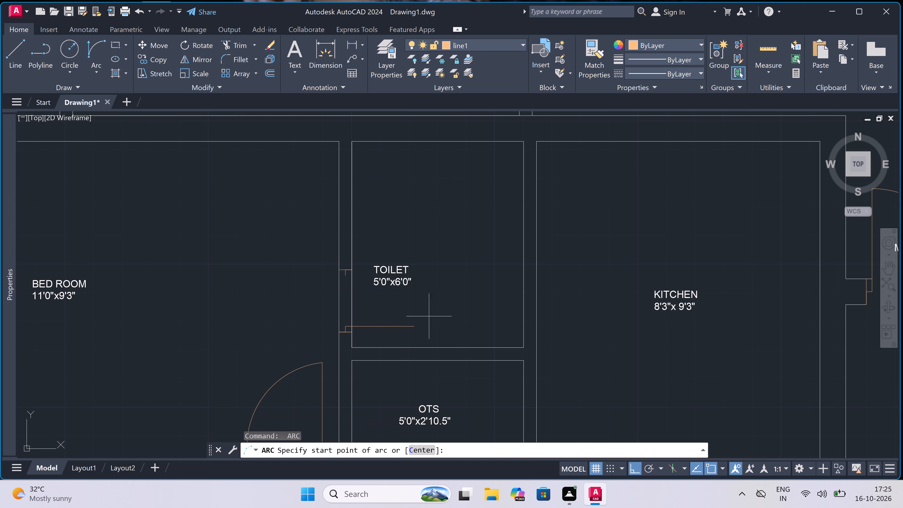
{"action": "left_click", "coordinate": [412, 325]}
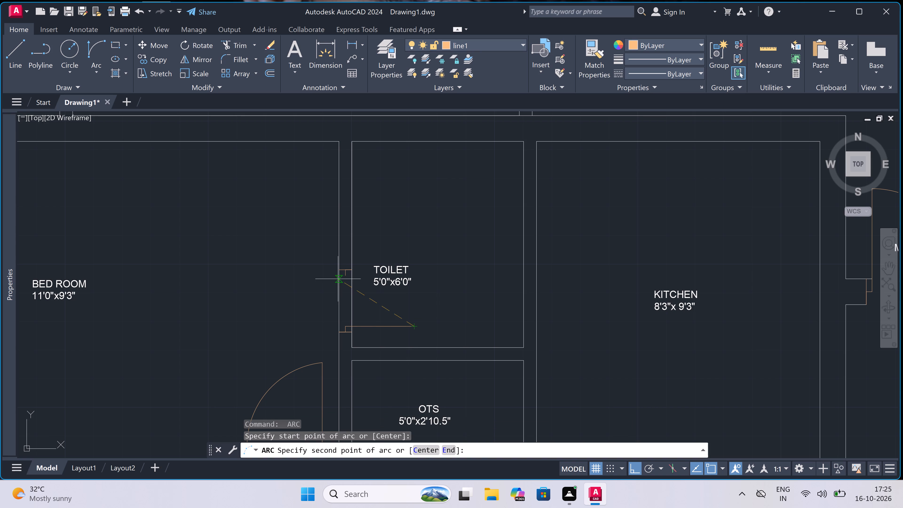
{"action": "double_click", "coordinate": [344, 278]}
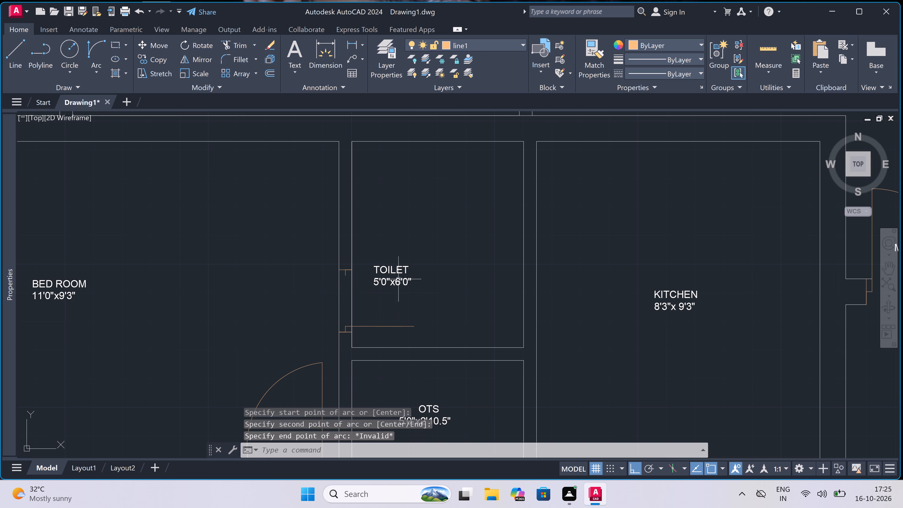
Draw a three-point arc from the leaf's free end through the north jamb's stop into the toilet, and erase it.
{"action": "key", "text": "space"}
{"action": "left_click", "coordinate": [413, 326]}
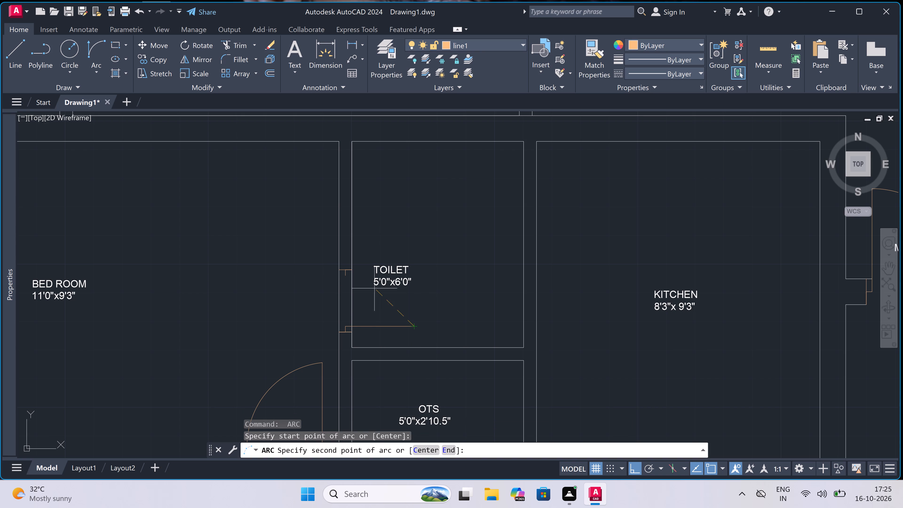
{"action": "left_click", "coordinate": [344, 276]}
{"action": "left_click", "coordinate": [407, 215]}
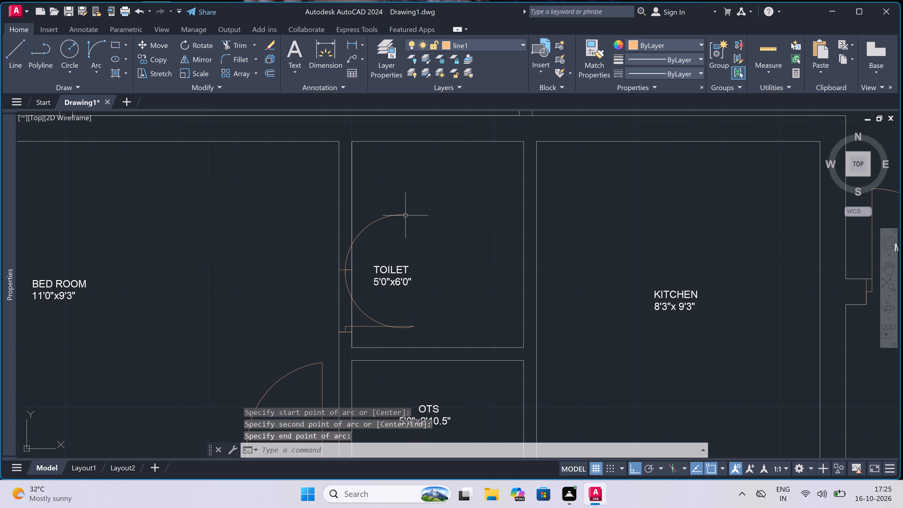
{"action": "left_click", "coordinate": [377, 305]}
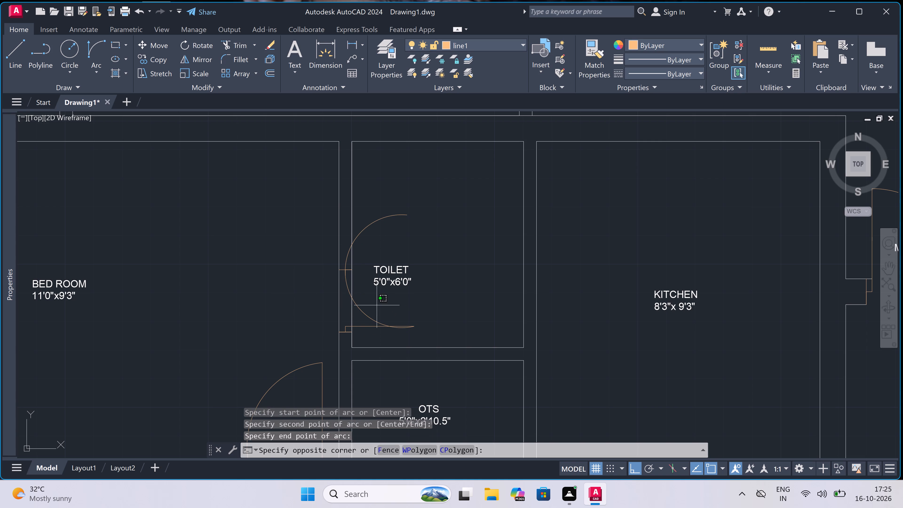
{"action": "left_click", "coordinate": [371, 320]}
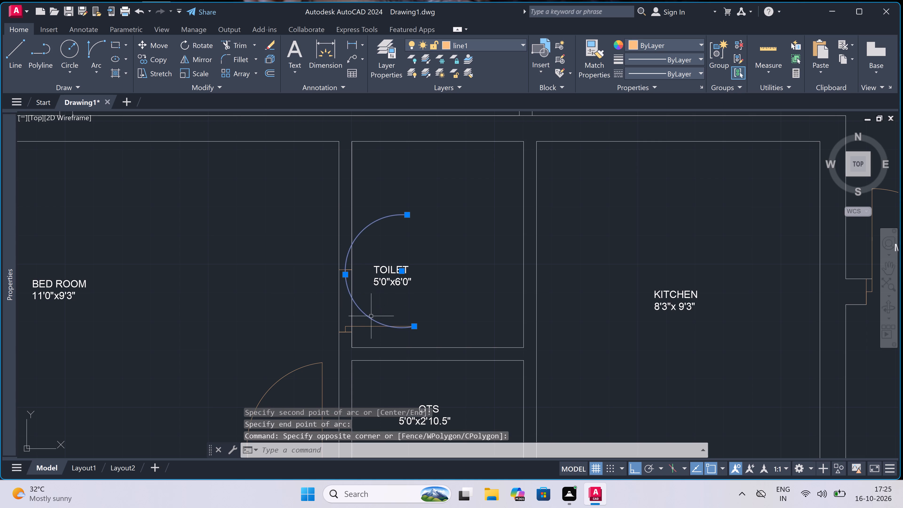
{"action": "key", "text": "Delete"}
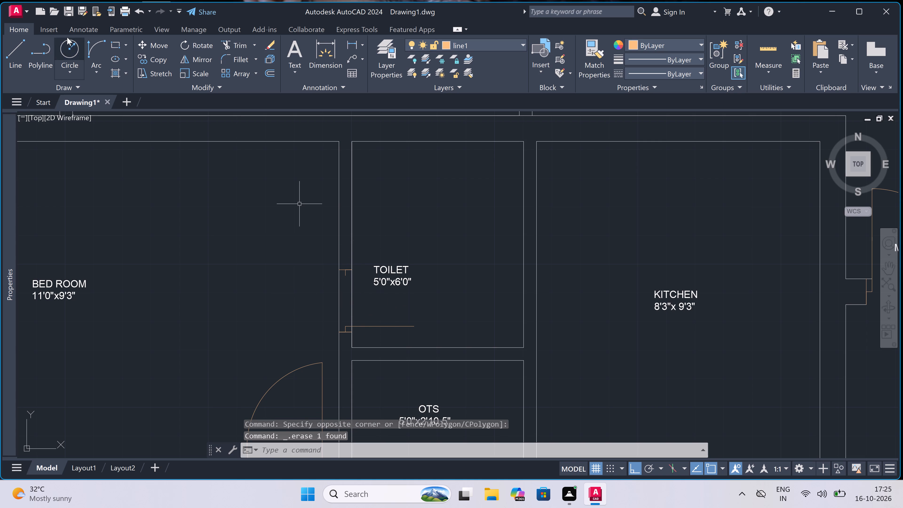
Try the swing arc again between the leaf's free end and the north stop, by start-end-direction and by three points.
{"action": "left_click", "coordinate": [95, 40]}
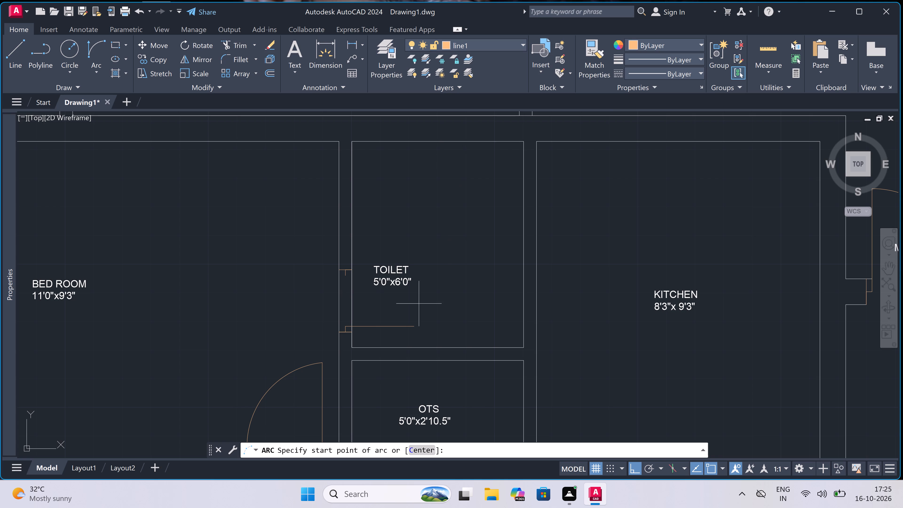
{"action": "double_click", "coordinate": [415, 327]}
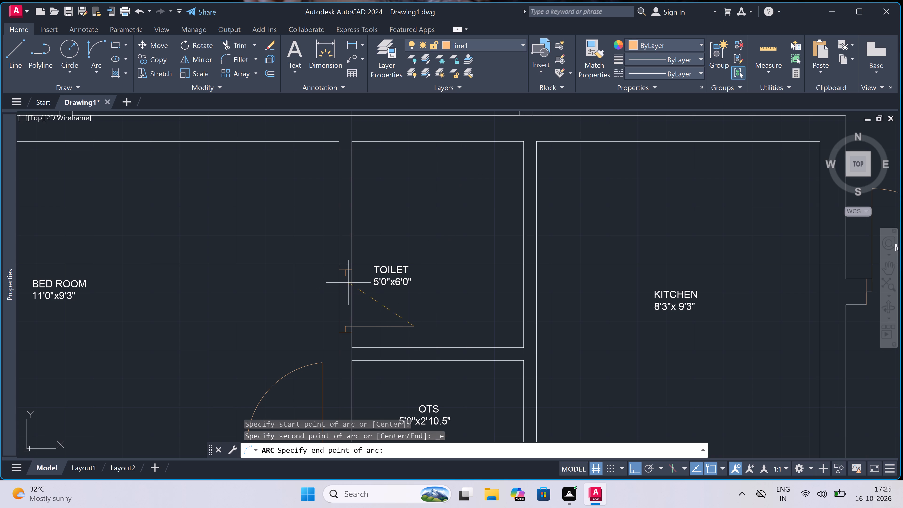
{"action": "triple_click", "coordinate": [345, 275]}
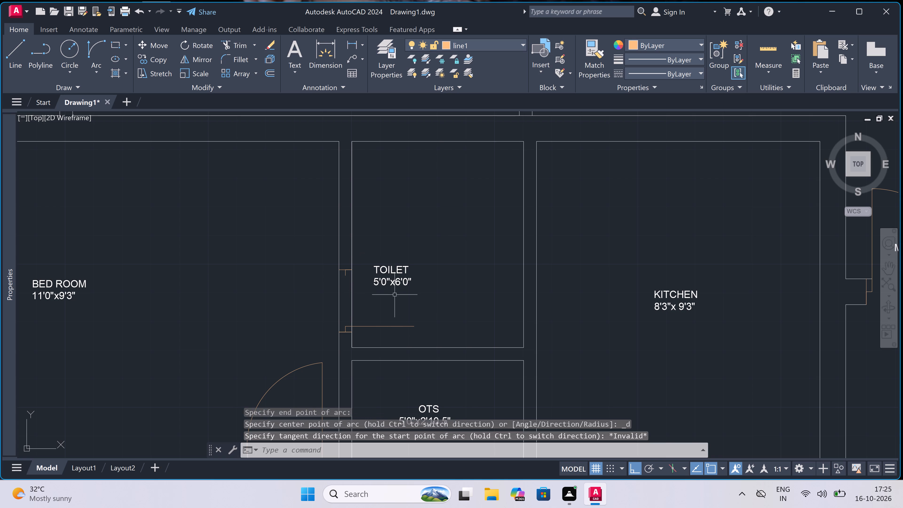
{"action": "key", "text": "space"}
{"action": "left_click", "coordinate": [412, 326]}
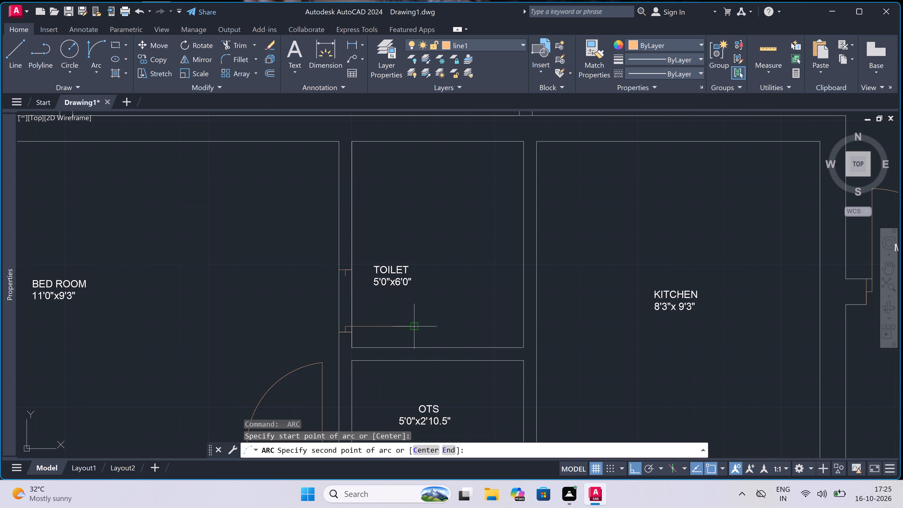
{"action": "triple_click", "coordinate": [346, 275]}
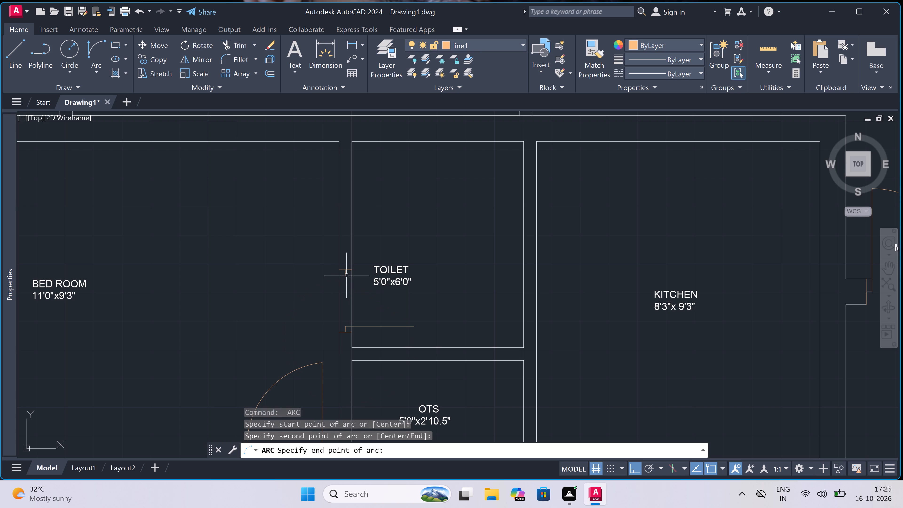
Draw a three-point swing arc from the toilet door leaf's free end through the north jamb's stop, ending in the bedroom.
{"action": "key", "text": "space"}
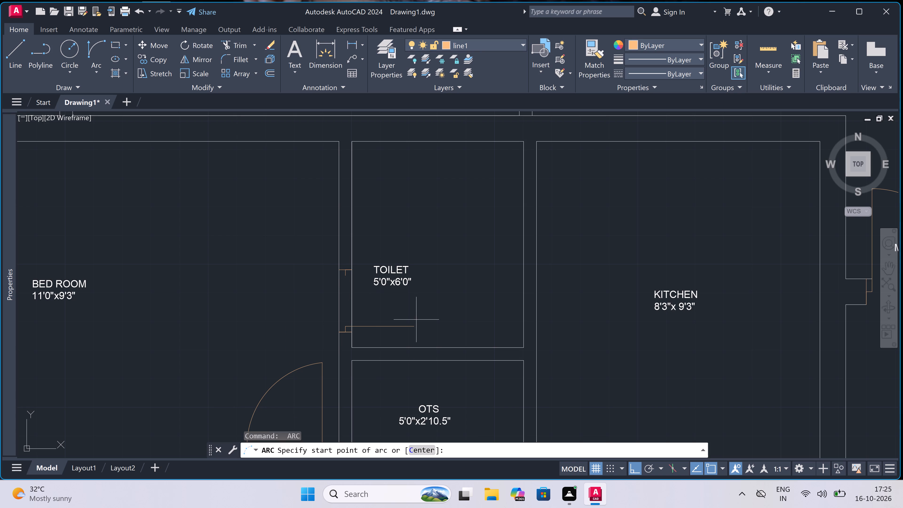
{"action": "left_click", "coordinate": [415, 325]}
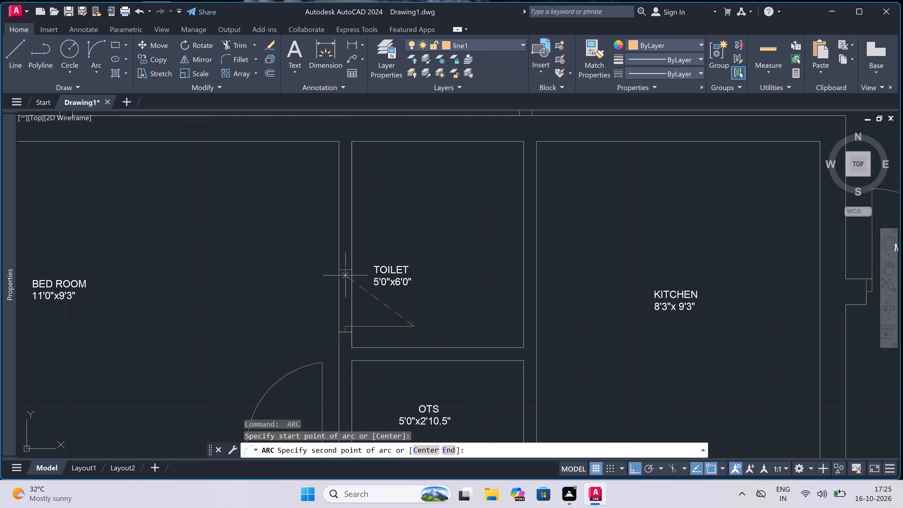
{"action": "left_click", "coordinate": [348, 280]}
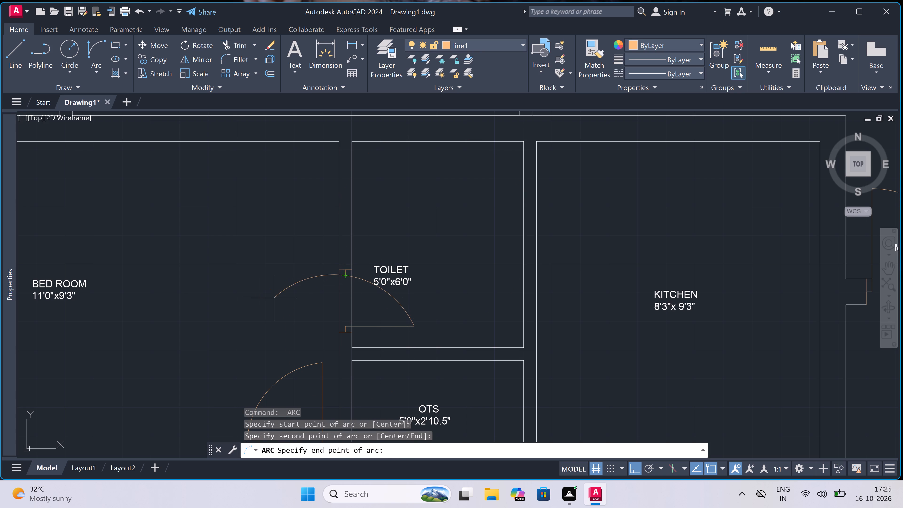
{"action": "double_click", "coordinate": [303, 307]}
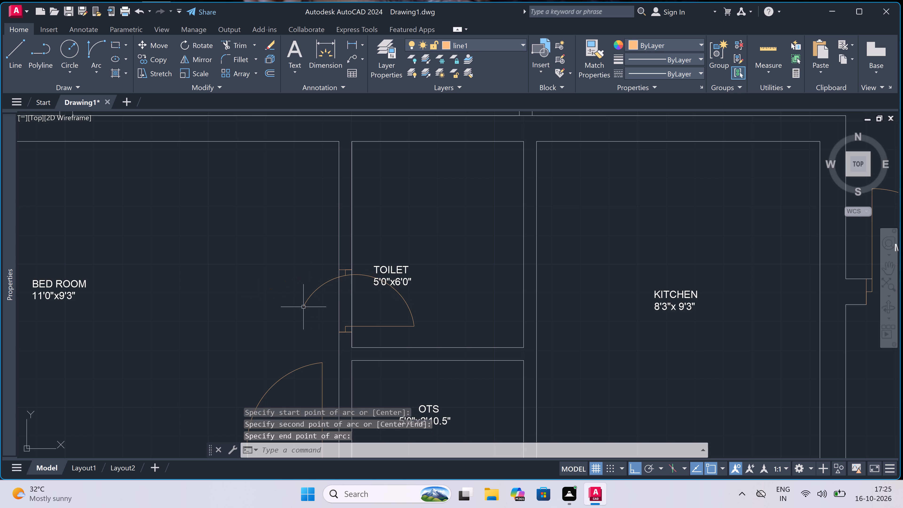
Trim both wall lines between the toilet door's jambs and the swing arc's excess on the bedroom side.
{"action": "key", "text": "t"}
{"action": "key", "text": "r"}
{"action": "key", "text": "space"}
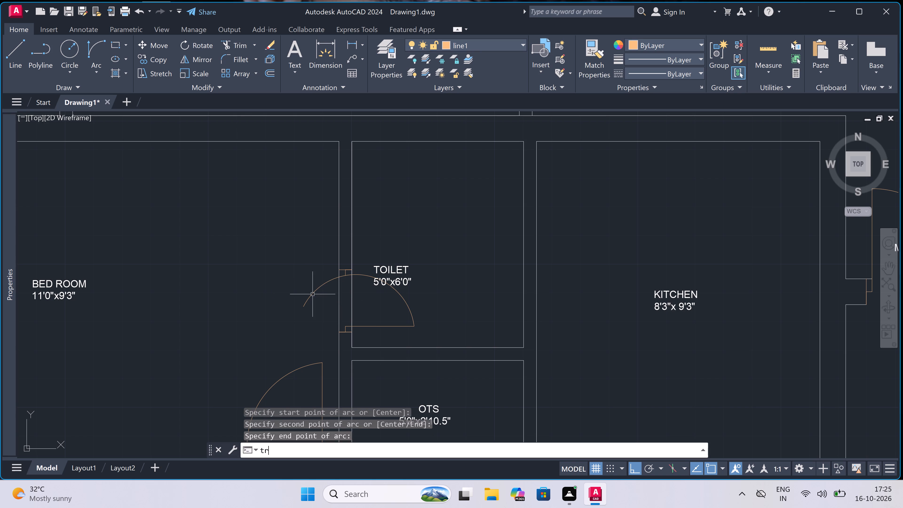
{"action": "left_click", "coordinate": [307, 283]}
{"action": "double_click", "coordinate": [359, 298]}
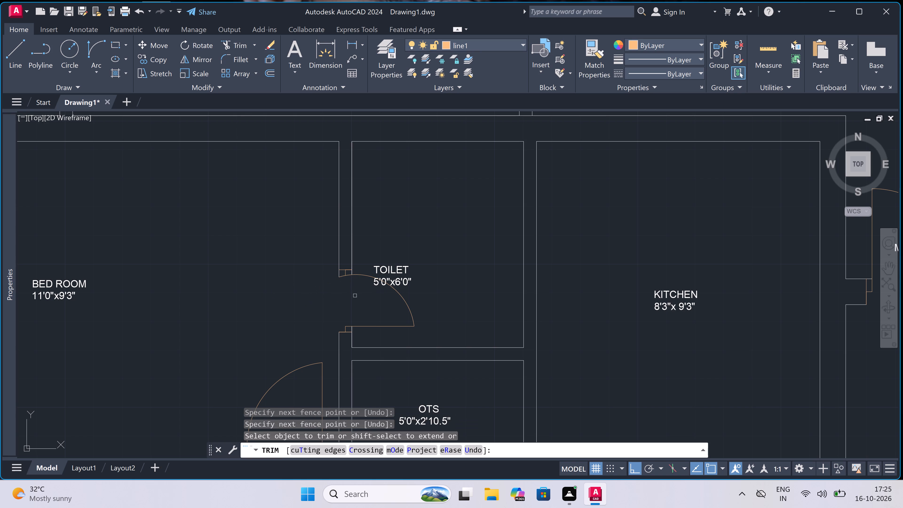
{"action": "key", "text": "Escape"}
Move the TOILET 5'0"x6'0" label straight north within the room, clear of the door's swing arc.
{"action": "triple_click", "coordinate": [382, 272]}
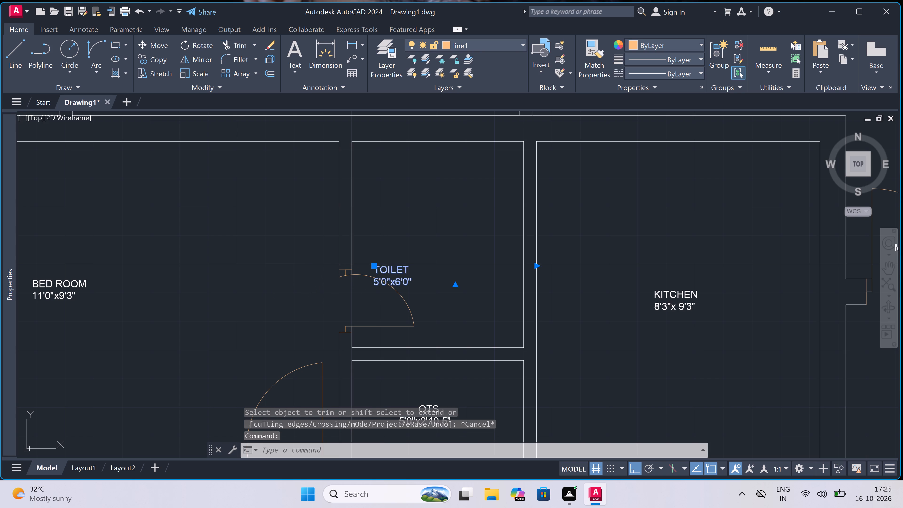
{"action": "double_click", "coordinate": [363, 279]}
{"action": "left_click", "coordinate": [388, 266]}
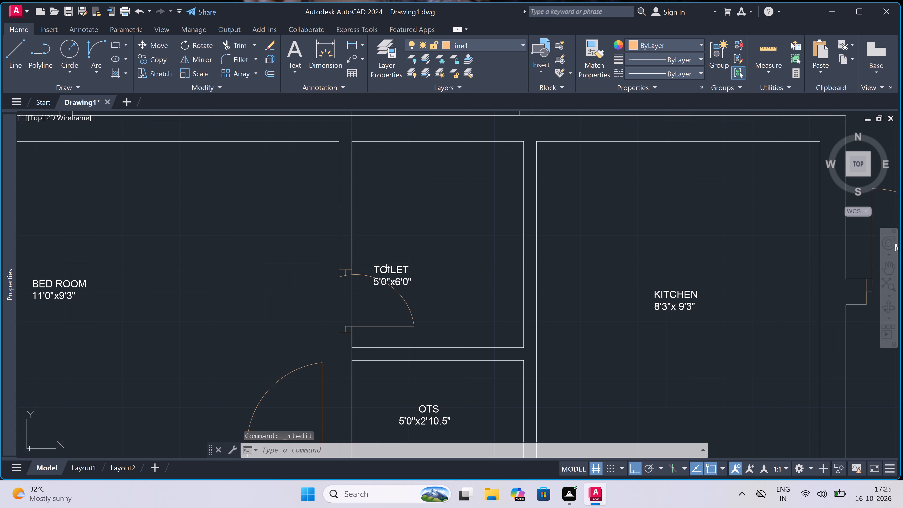
{"action": "triple_click", "coordinate": [374, 266]}
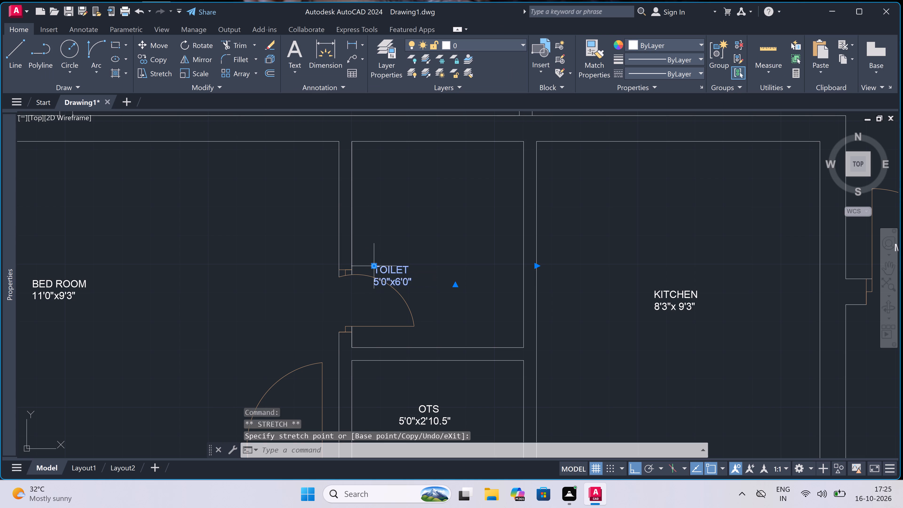
{"action": "double_click", "coordinate": [373, 266]}
{"action": "triple_click", "coordinate": [372, 263]}
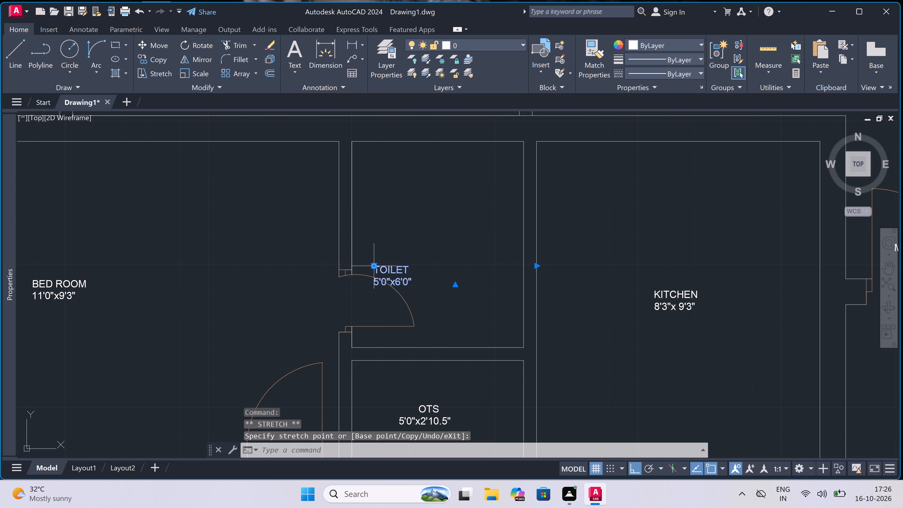
{"action": "double_click", "coordinate": [375, 263]}
{"action": "left_click", "coordinate": [374, 267]}
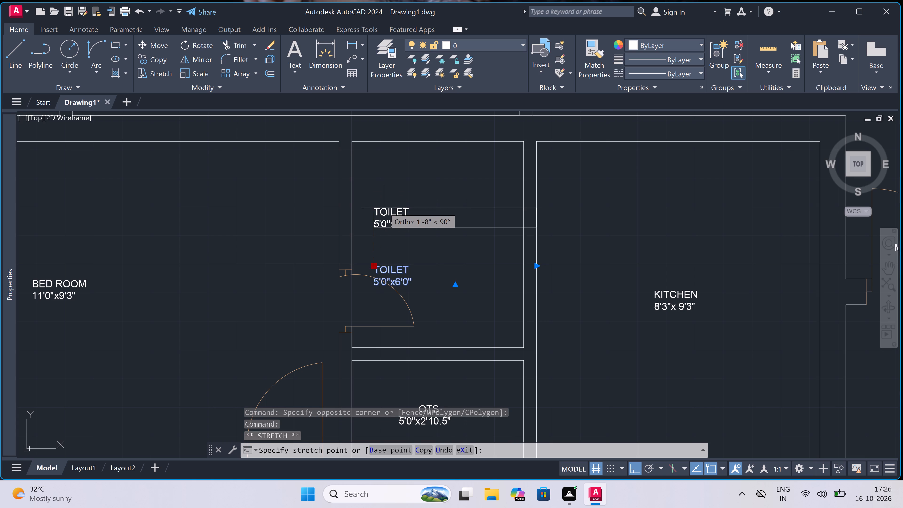
{"action": "left_click", "coordinate": [380, 239]}
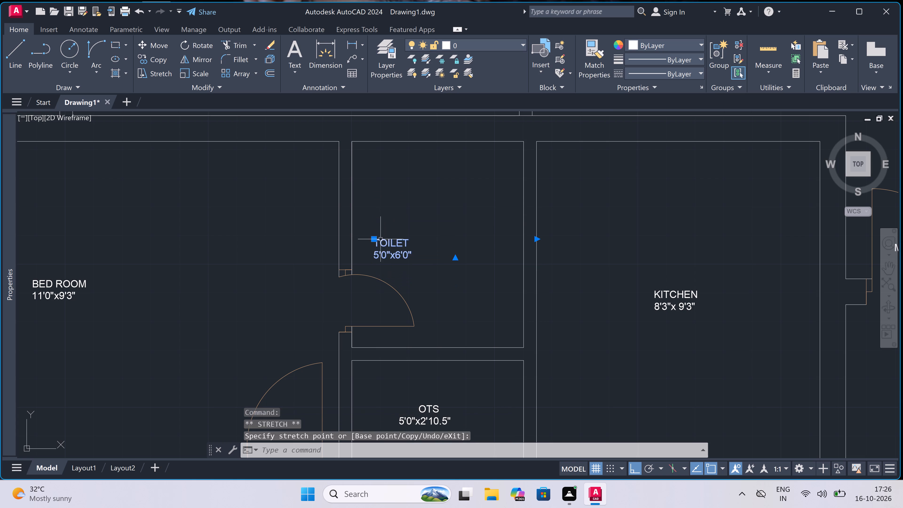
{"action": "key", "text": "Escape"}
{"action": "scroll", "coordinate": [388, 228], "scroll_direction": "down", "scroll_amount": 3}
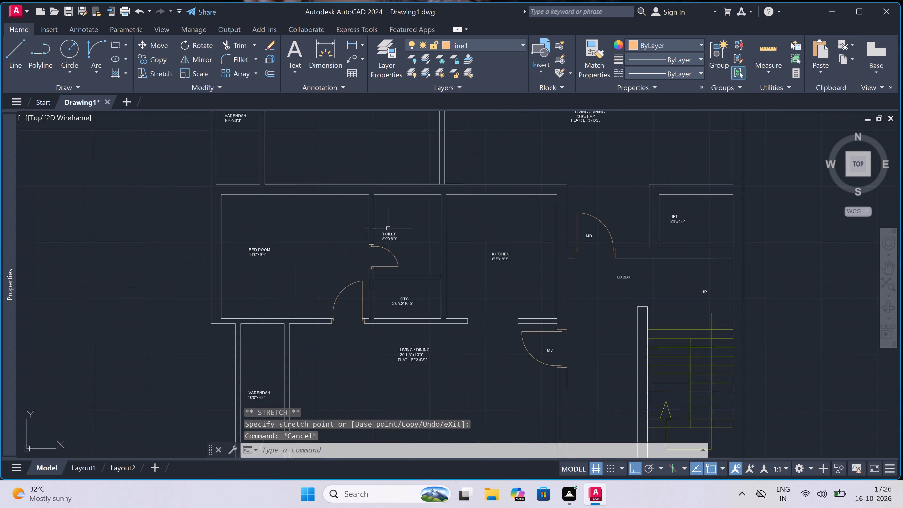
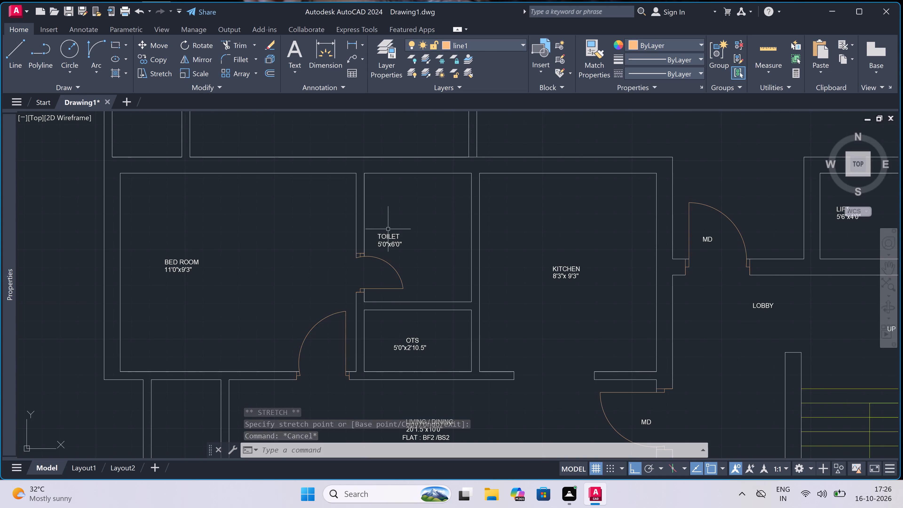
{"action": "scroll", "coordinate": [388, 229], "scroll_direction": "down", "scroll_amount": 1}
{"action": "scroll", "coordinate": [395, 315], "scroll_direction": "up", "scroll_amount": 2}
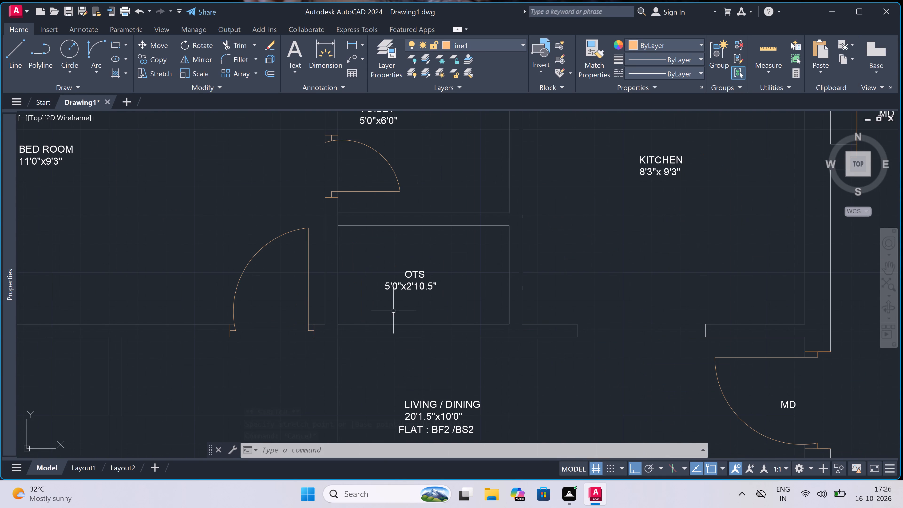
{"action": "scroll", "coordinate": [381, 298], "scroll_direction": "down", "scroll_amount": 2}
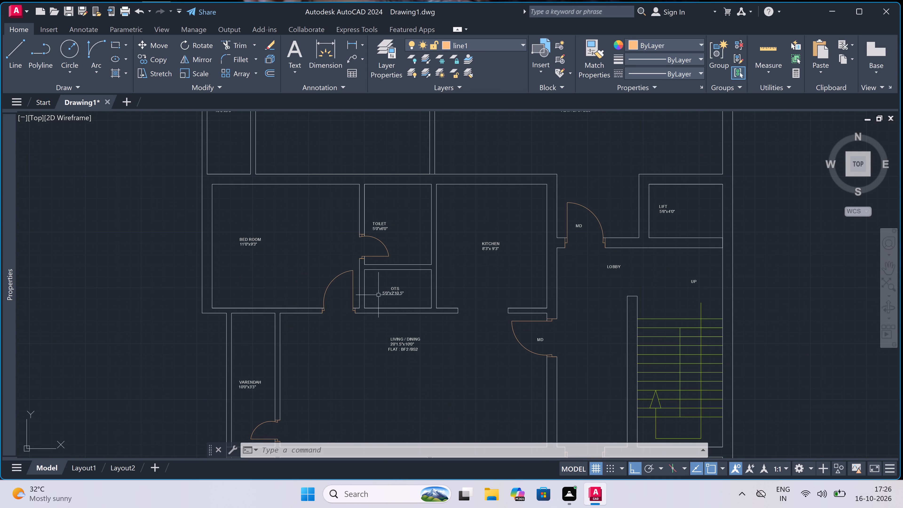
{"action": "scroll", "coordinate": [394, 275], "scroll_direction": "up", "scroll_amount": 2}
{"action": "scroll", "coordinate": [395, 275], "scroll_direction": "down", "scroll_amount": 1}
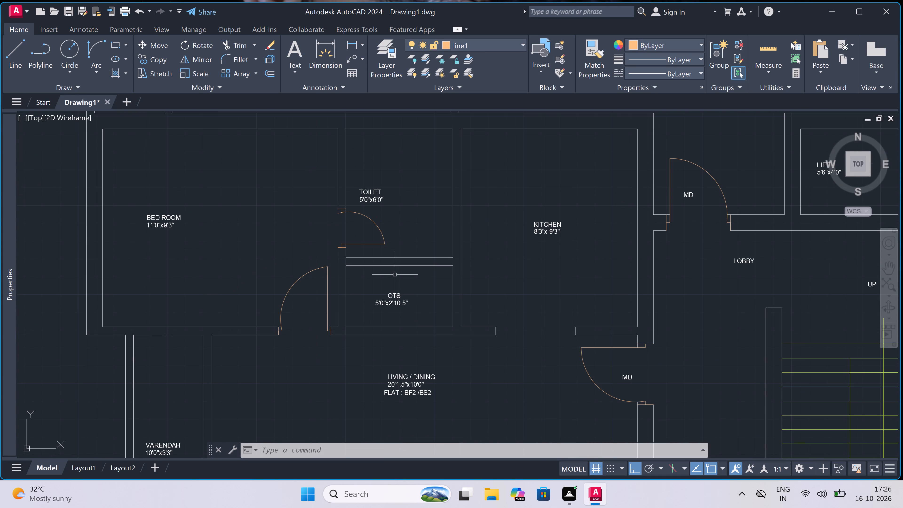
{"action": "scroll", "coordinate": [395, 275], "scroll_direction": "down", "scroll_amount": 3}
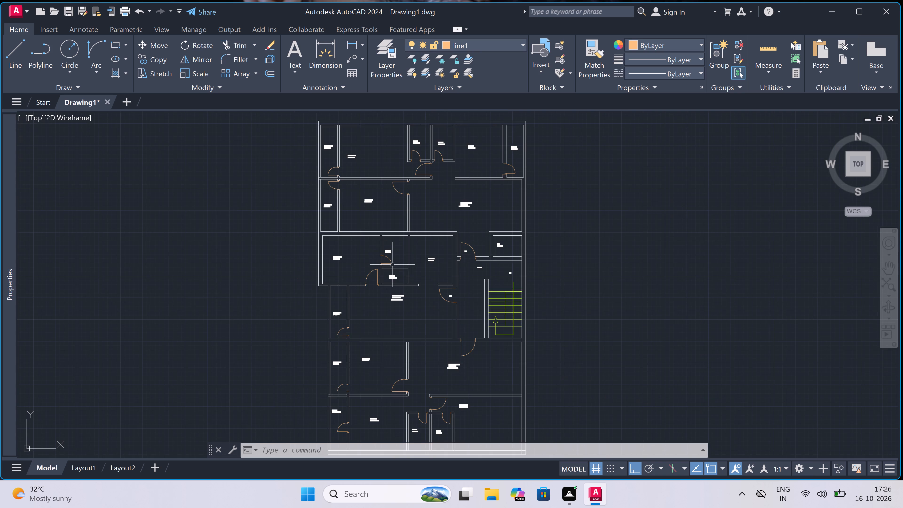
Select every text label similar to the KITCHEN label and set their text height to 5".
{"action": "scroll", "coordinate": [392, 265], "scroll_direction": "up", "scroll_amount": 2}
{"action": "left_click", "coordinate": [503, 252]}
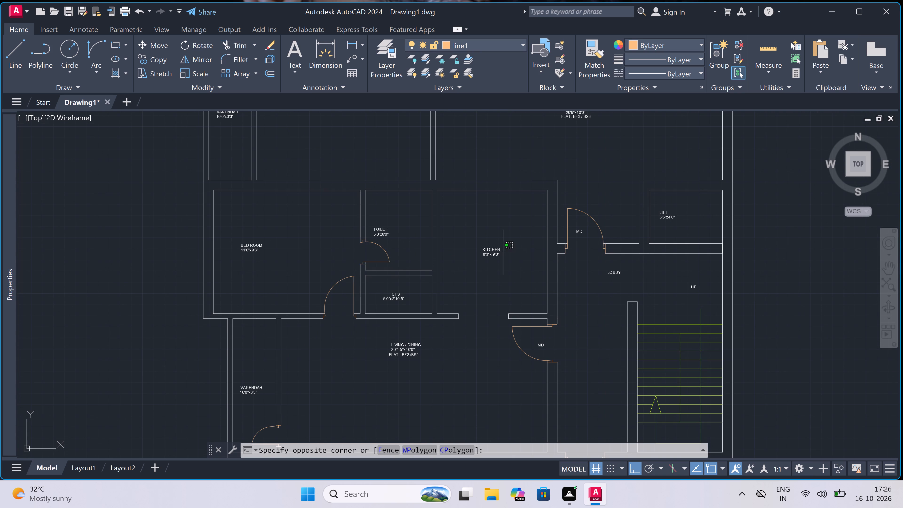
{"action": "left_click", "coordinate": [455, 237]}
{"action": "right_click", "coordinate": [455, 229]}
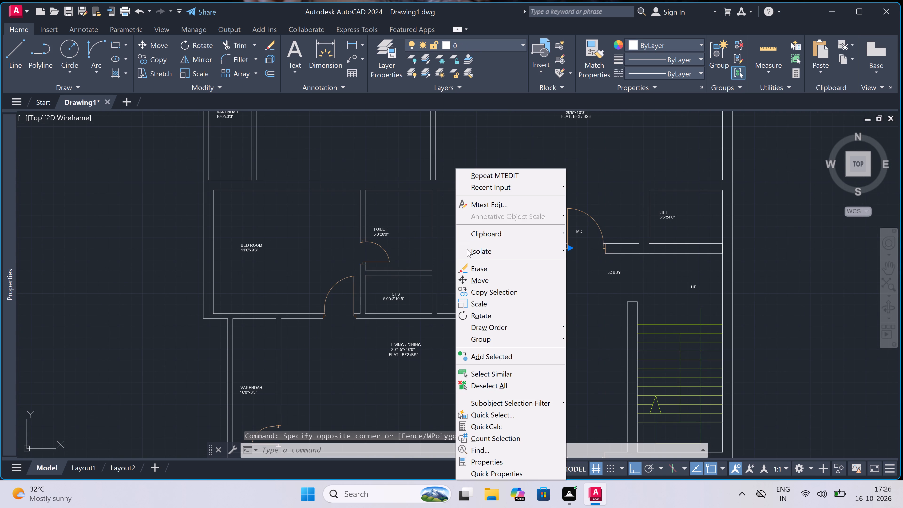
{"action": "left_click", "coordinate": [469, 457]}
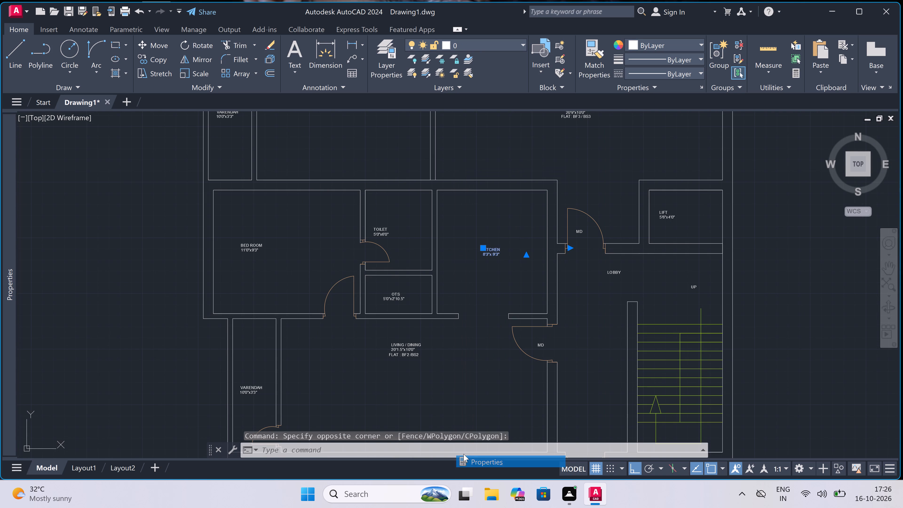
{"action": "right_click", "coordinate": [445, 314]}
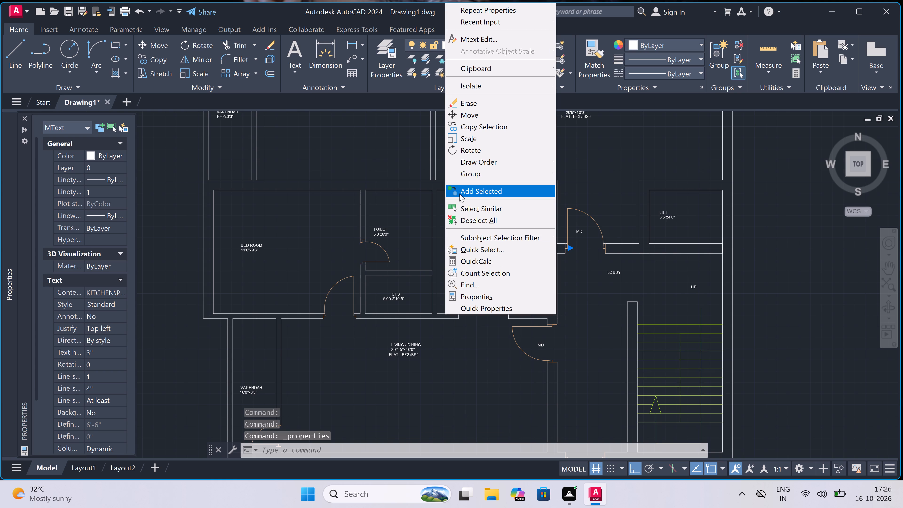
{"action": "left_click", "coordinate": [483, 205]}
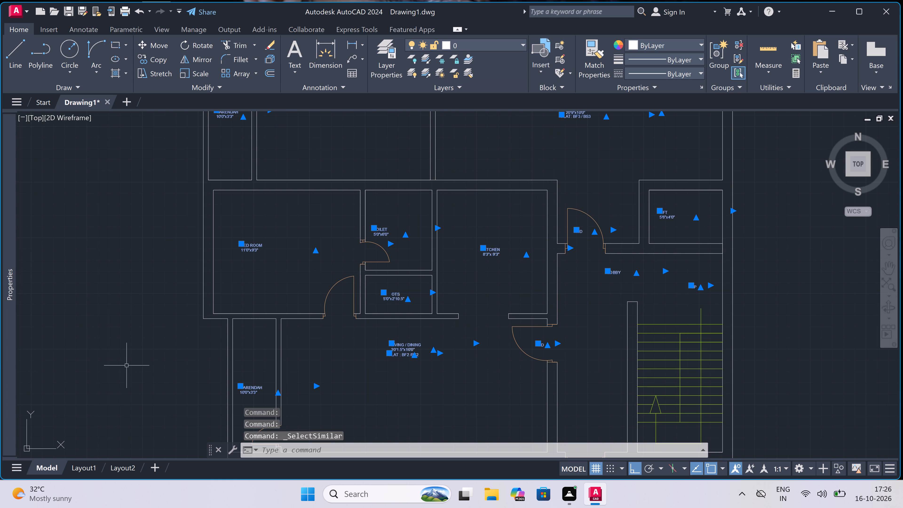
{"action": "right_click", "coordinate": [142, 341]}
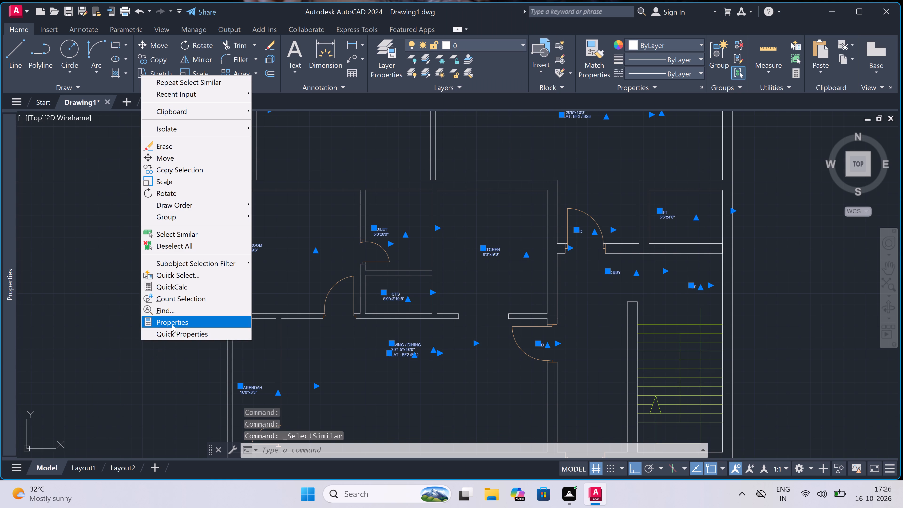
{"action": "left_click", "coordinate": [172, 323]}
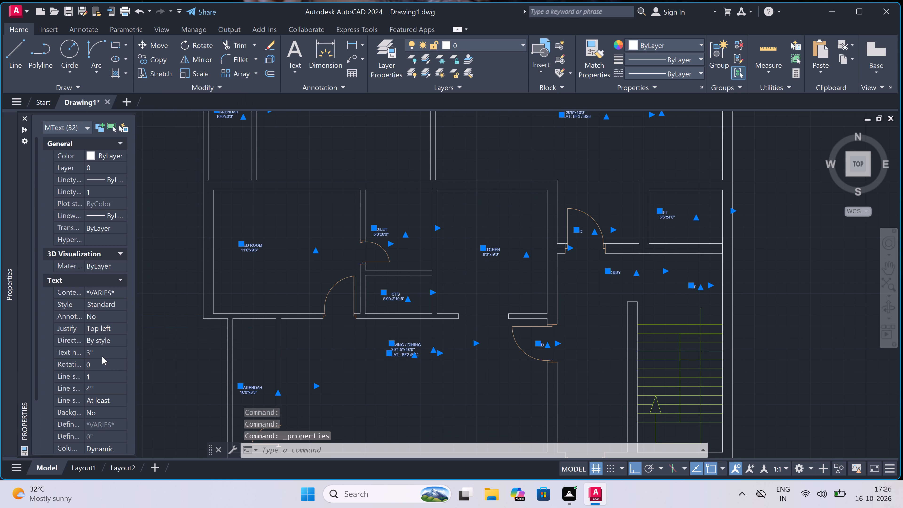
{"action": "double_click", "coordinate": [102, 356]}
{"action": "key", "text": "BackSpace"}
{"action": "key", "text": "BackSpace"}
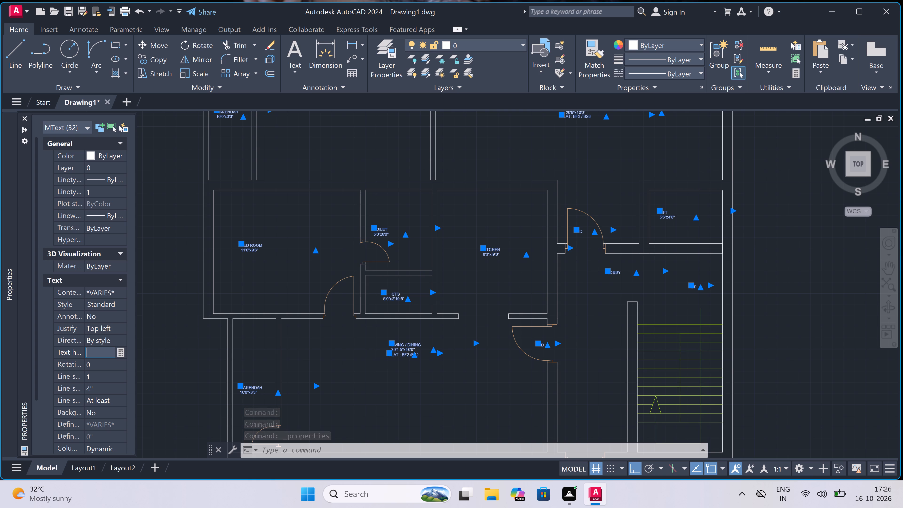
{"action": "type", "text": "5\""}
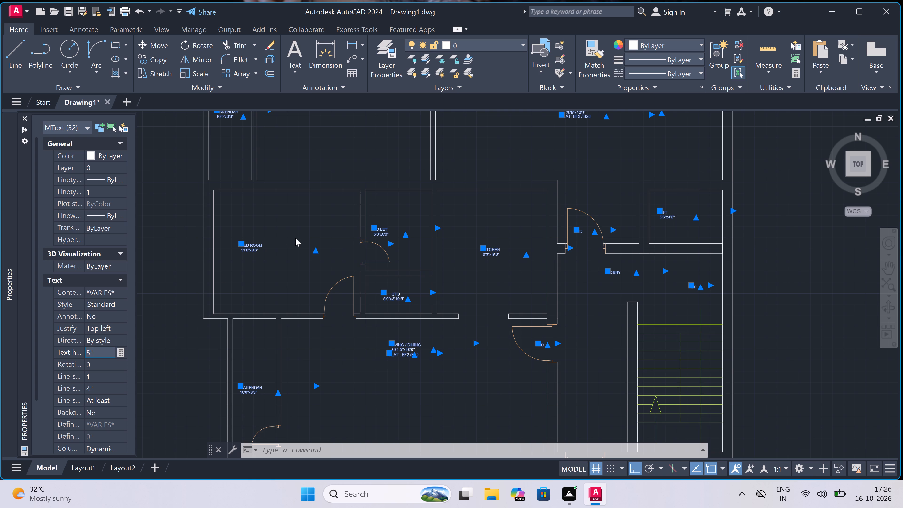
{"action": "double_click", "coordinate": [295, 237]}
{"action": "key", "text": "Escape"}
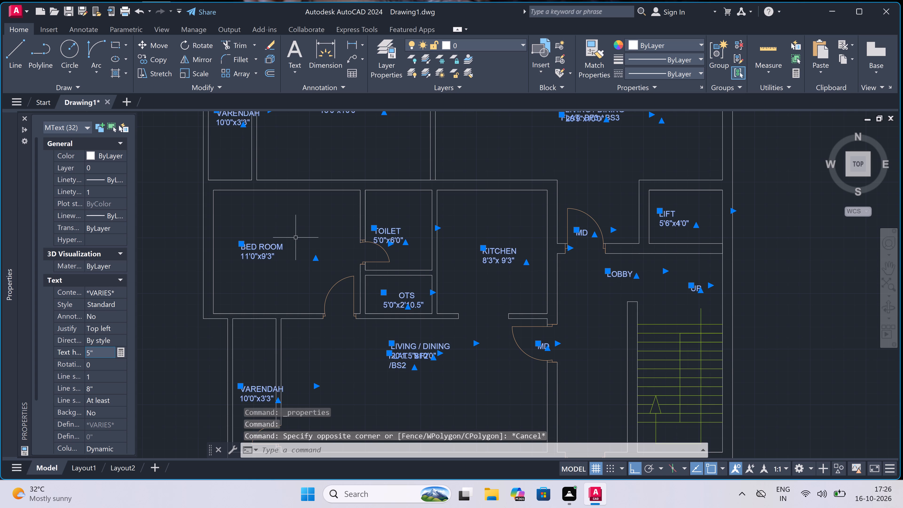
{"action": "key", "text": "Escape"}
Rotate the VARENDAH 10'0"x3'3" label west of flat BF3/BS3's 13'0"x10'0" bedroom by 90° so it reads vertically.
{"action": "scroll", "coordinate": [314, 249], "scroll_direction": "down", "scroll_amount": 2}
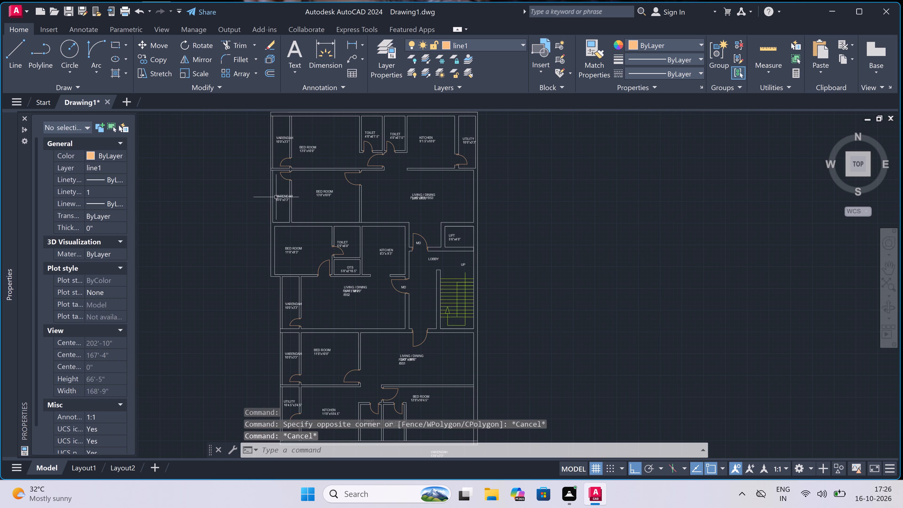
{"action": "scroll", "coordinate": [265, 168], "scroll_direction": "up", "scroll_amount": 3}
{"action": "scroll", "coordinate": [291, 211], "scroll_direction": "up", "scroll_amount": 2}
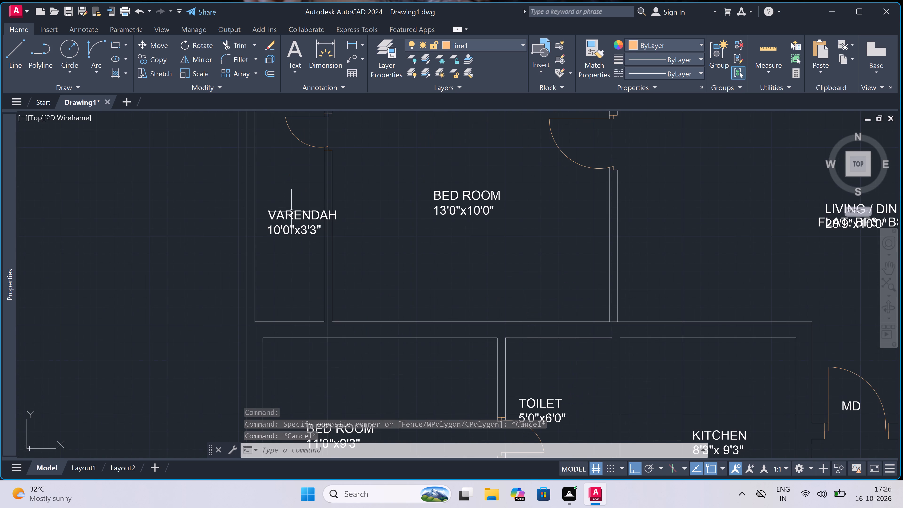
{"action": "double_click", "coordinate": [286, 223]}
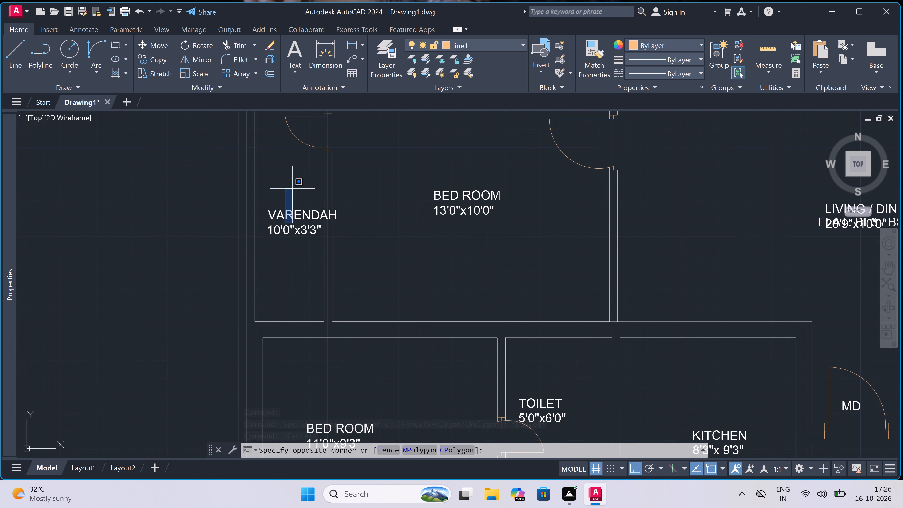
{"action": "triple_click", "coordinate": [275, 195]}
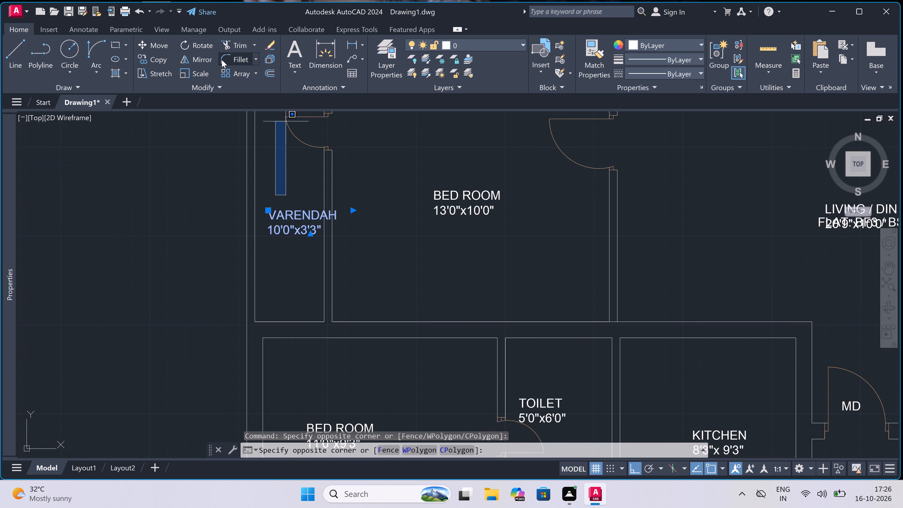
{"action": "key", "text": "Escape"}
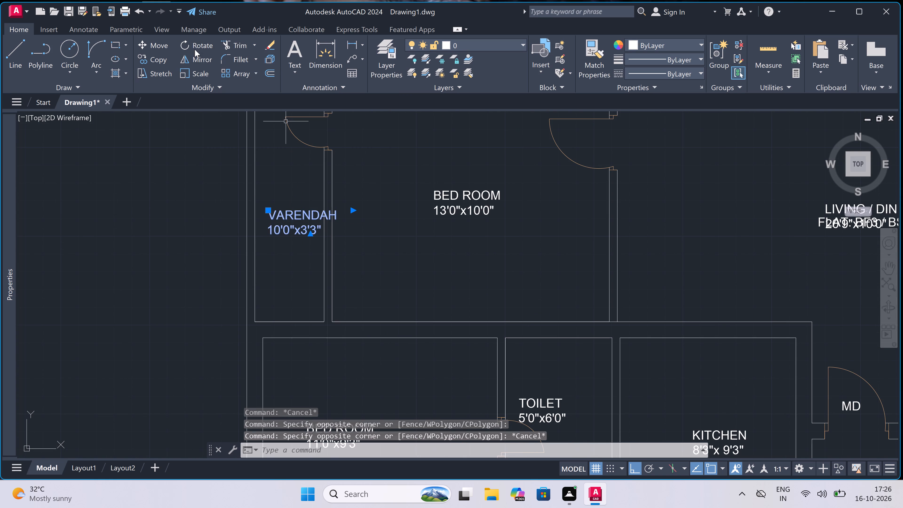
{"action": "left_click", "coordinate": [198, 42]}
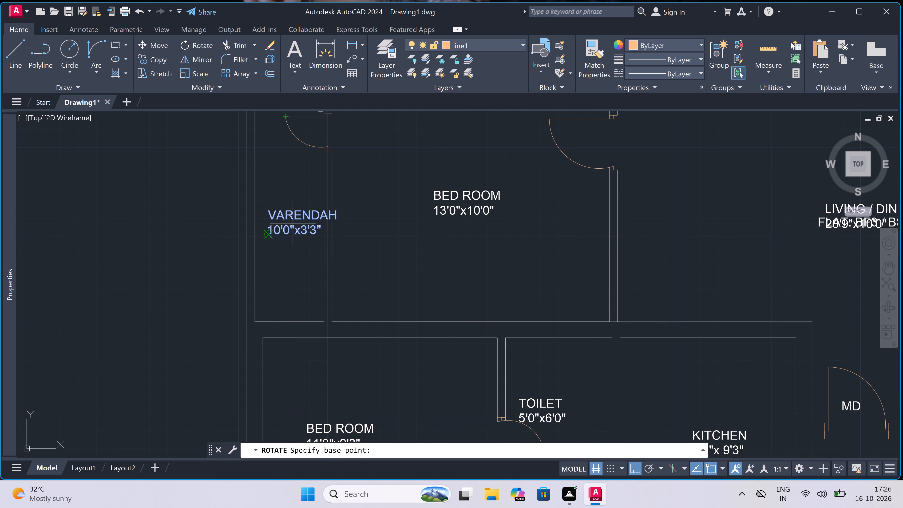
{"action": "left_click", "coordinate": [293, 223]}
{"action": "left_click", "coordinate": [264, 200]}
With ortho off, move the rotated VARENDAH label off the outer wall into the middle of its verandah.
{"action": "left_click", "coordinate": [257, 204]}
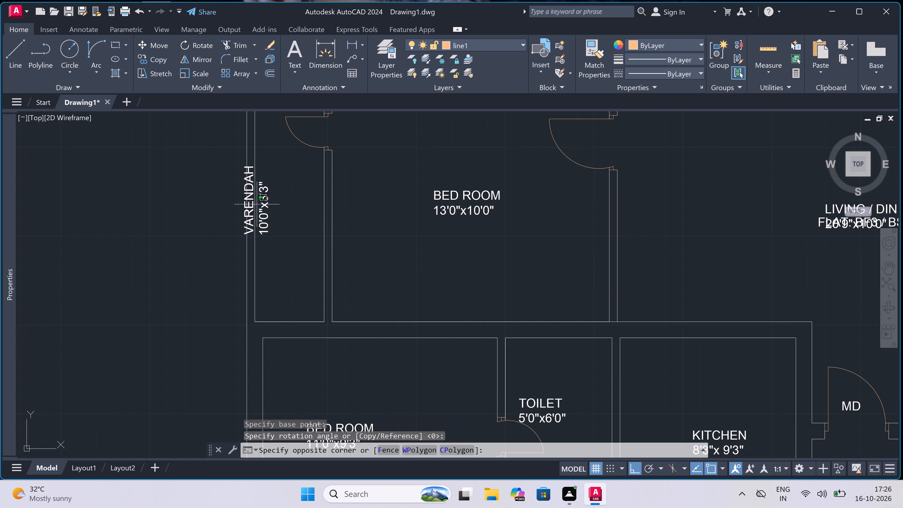
{"action": "left_click", "coordinate": [246, 215]}
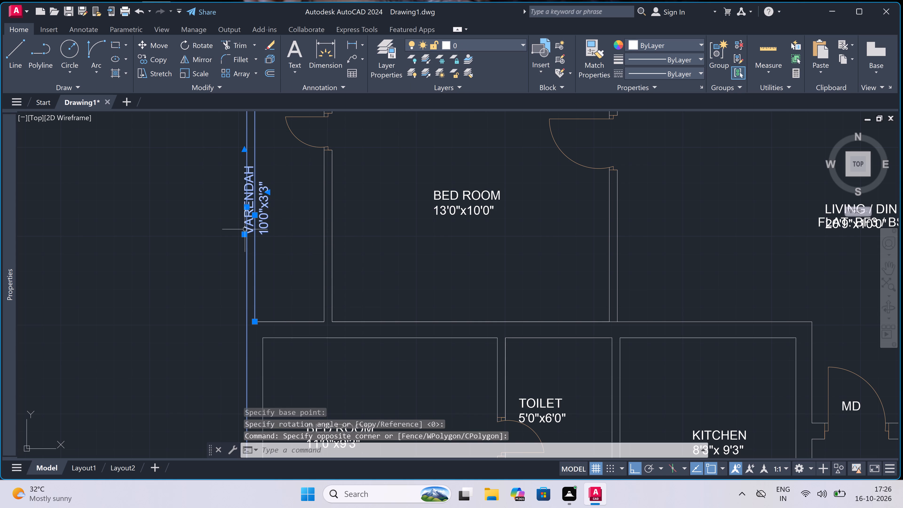
{"action": "key", "text": "Escape"}
{"action": "scroll", "coordinate": [246, 230], "scroll_direction": "up", "scroll_amount": 3}
{"action": "left_click", "coordinate": [255, 232]}
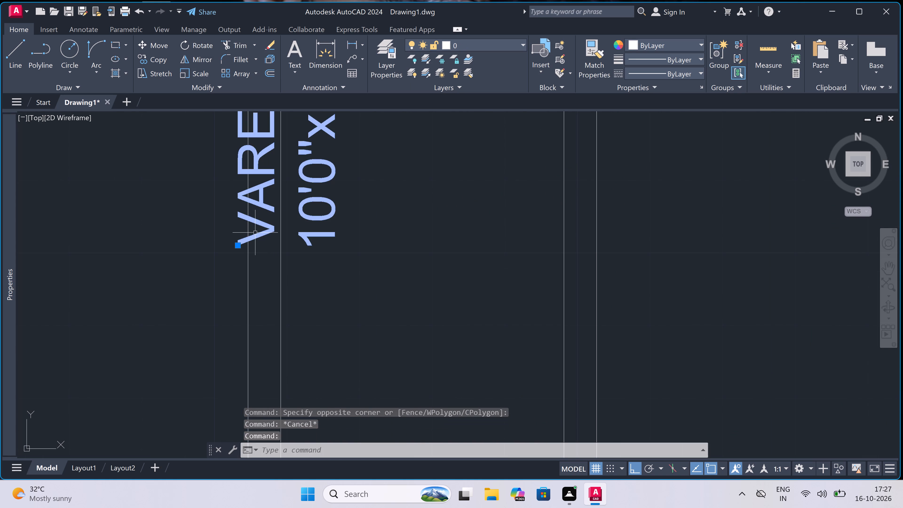
{"action": "left_click", "coordinate": [236, 247]}
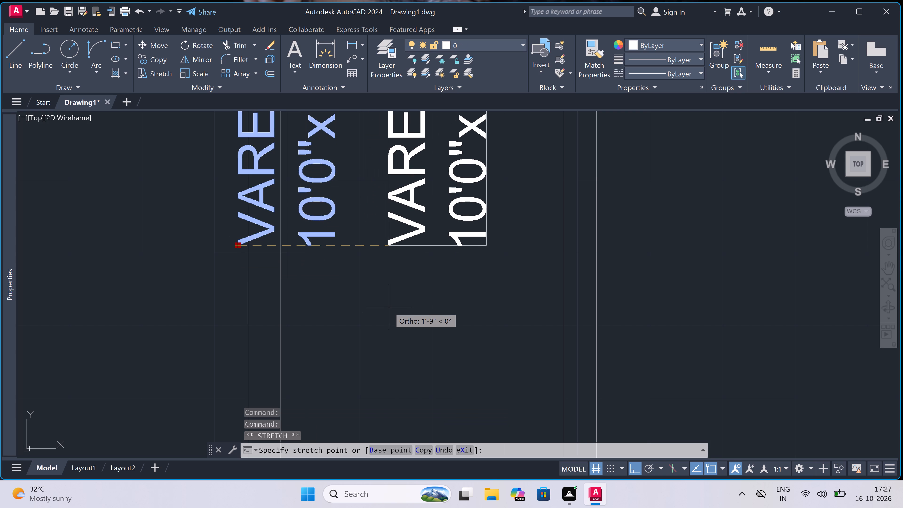
{"action": "key", "text": "F8"}
{"action": "scroll", "coordinate": [390, 307], "scroll_direction": "down", "scroll_amount": 4}
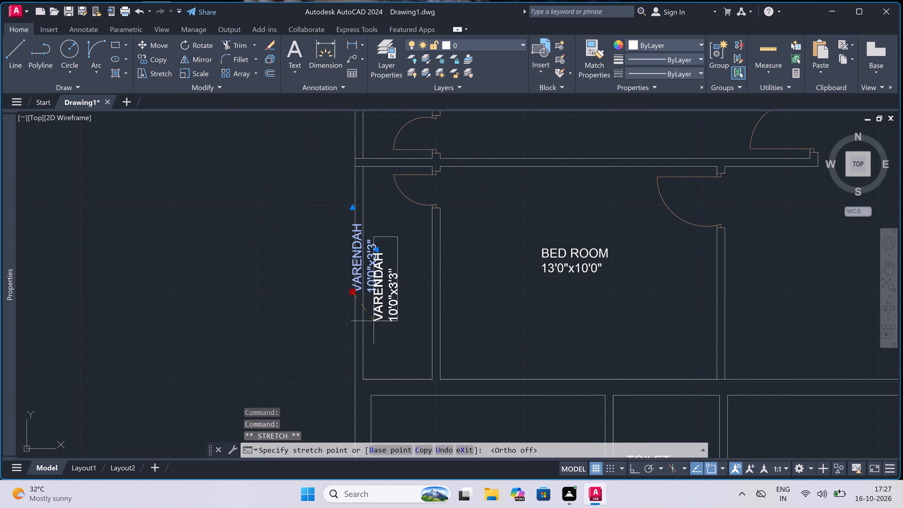
{"action": "double_click", "coordinate": [381, 326]}
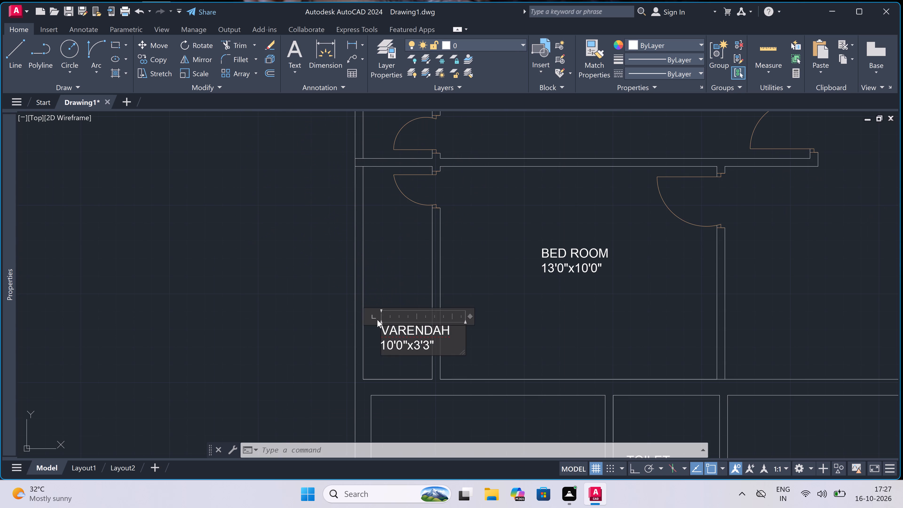
{"action": "key", "text": "Escape"}
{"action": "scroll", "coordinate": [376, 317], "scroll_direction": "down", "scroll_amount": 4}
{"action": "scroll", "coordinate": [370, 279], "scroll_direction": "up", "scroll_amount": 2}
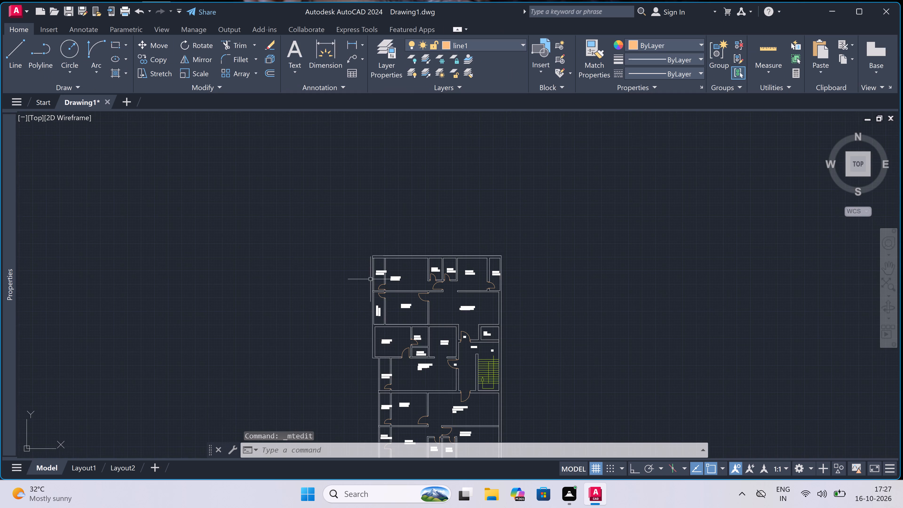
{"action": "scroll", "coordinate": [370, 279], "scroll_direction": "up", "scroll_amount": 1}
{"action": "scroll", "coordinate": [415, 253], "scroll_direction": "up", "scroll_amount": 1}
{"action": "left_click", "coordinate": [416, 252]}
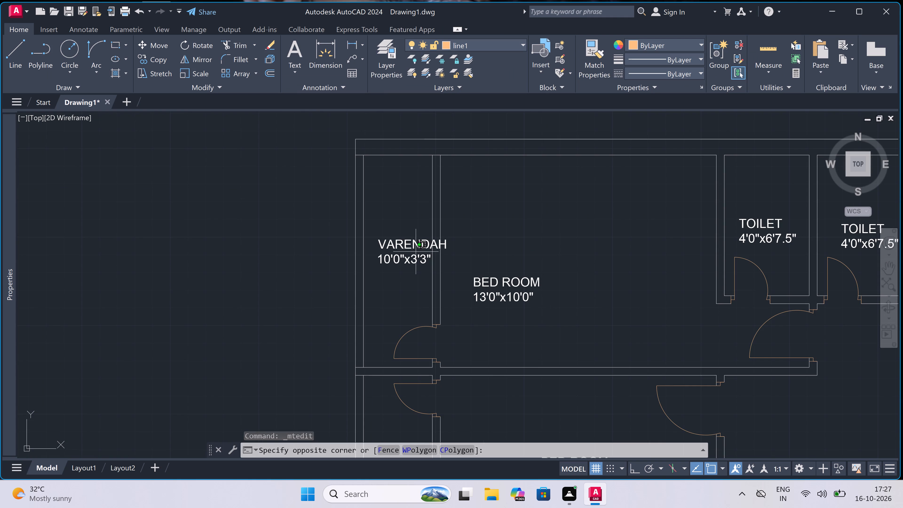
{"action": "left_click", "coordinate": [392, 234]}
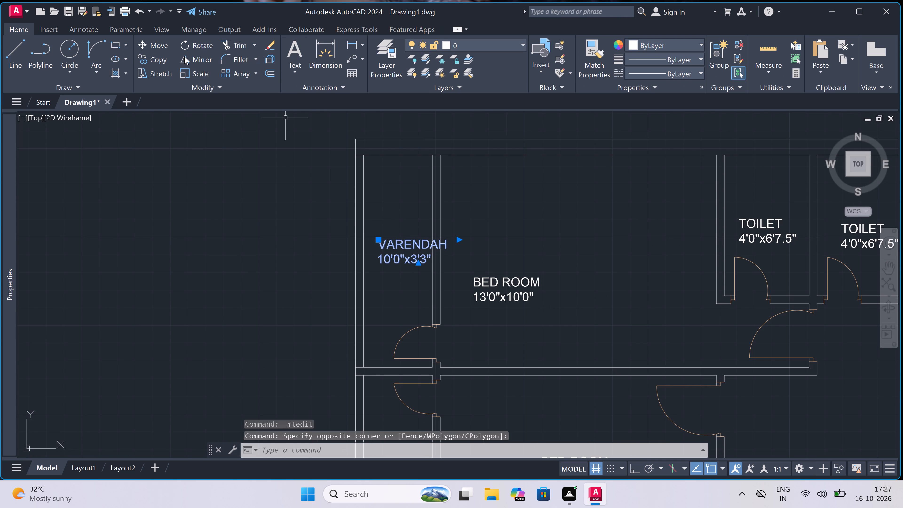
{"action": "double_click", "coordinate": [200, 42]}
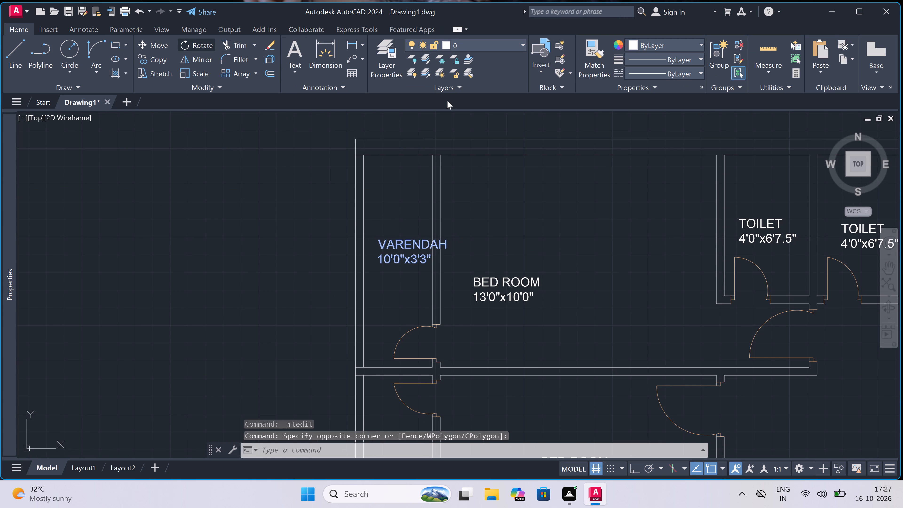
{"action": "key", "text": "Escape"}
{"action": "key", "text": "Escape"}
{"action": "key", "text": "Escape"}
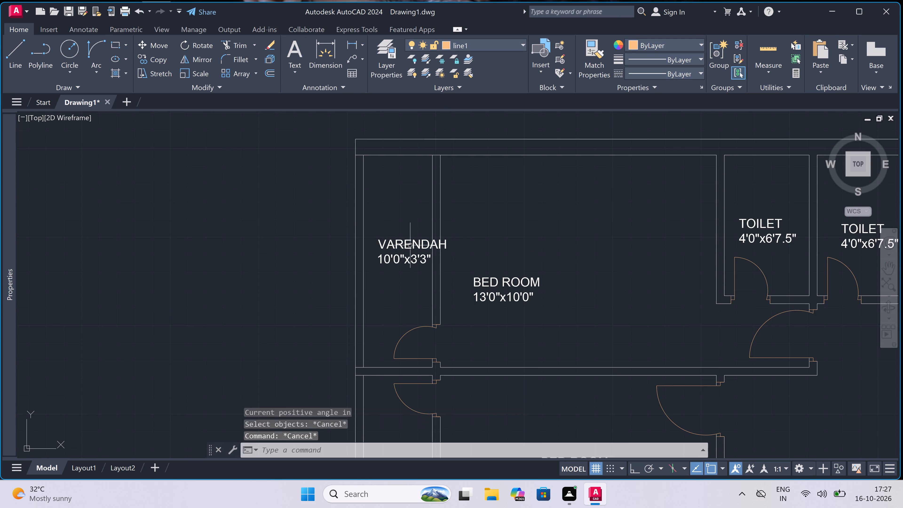
Rotate the VARENDAH 10'0"x3'3" label in the plan's northwest corner by 90° with ortho on so it reads vertically.
{"action": "left_click", "coordinate": [410, 245]}
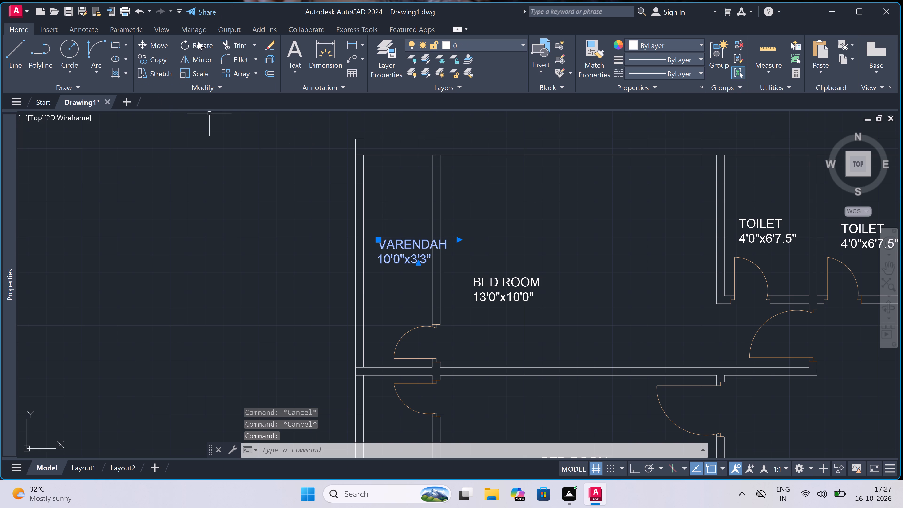
{"action": "left_click", "coordinate": [198, 42]}
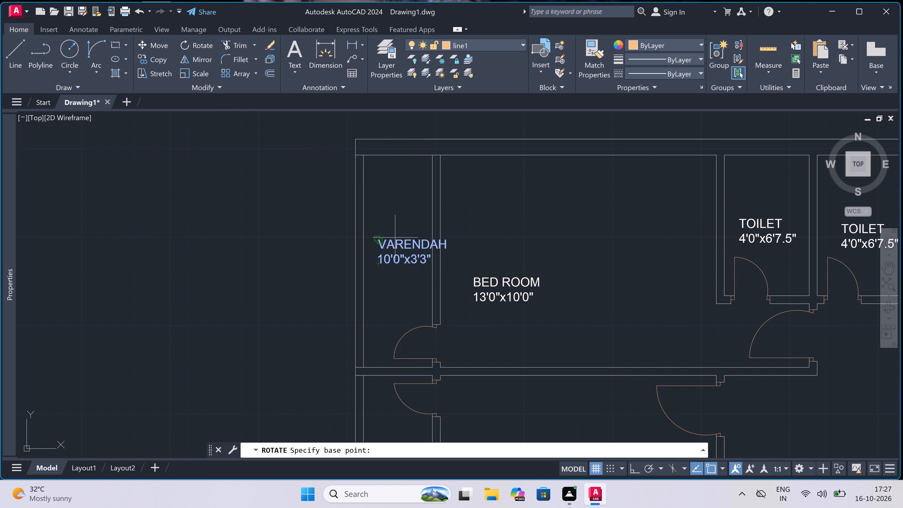
{"action": "double_click", "coordinate": [395, 238]}
{"action": "left_click", "coordinate": [417, 260]}
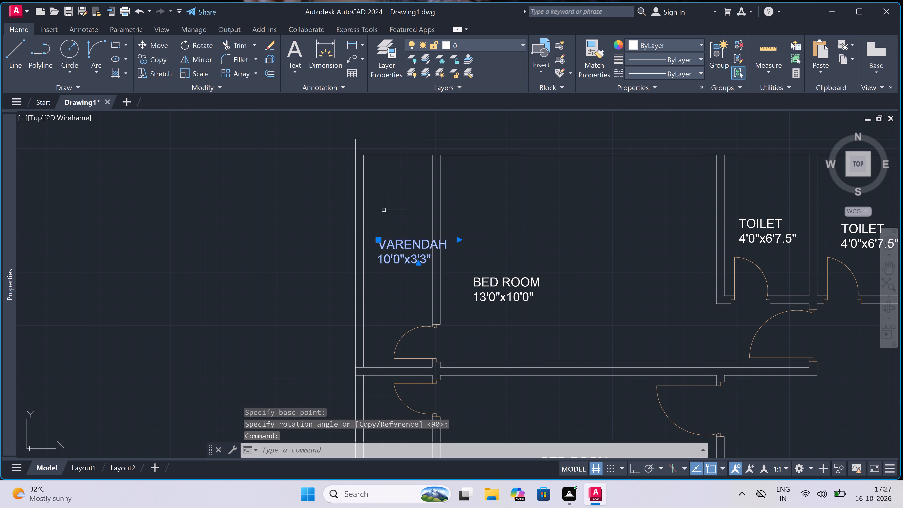
{"action": "left_click", "coordinate": [197, 46]}
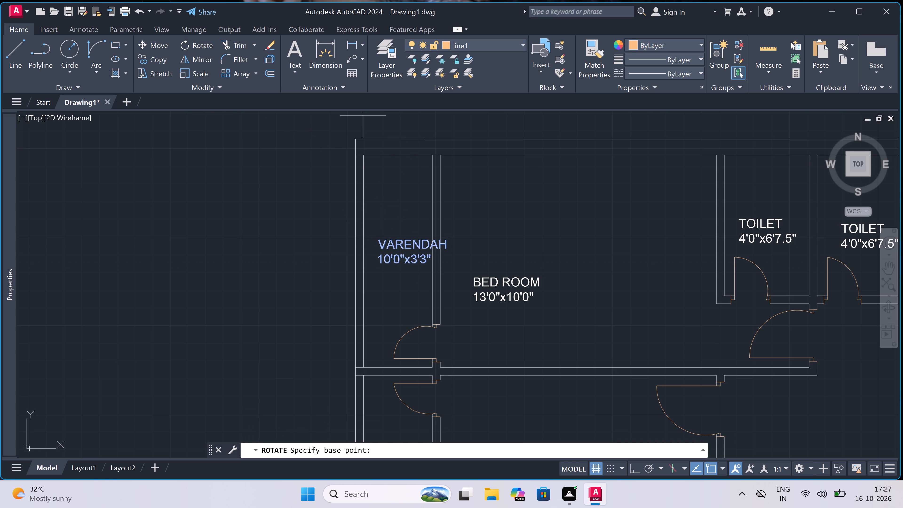
{"action": "left_click", "coordinate": [400, 253]}
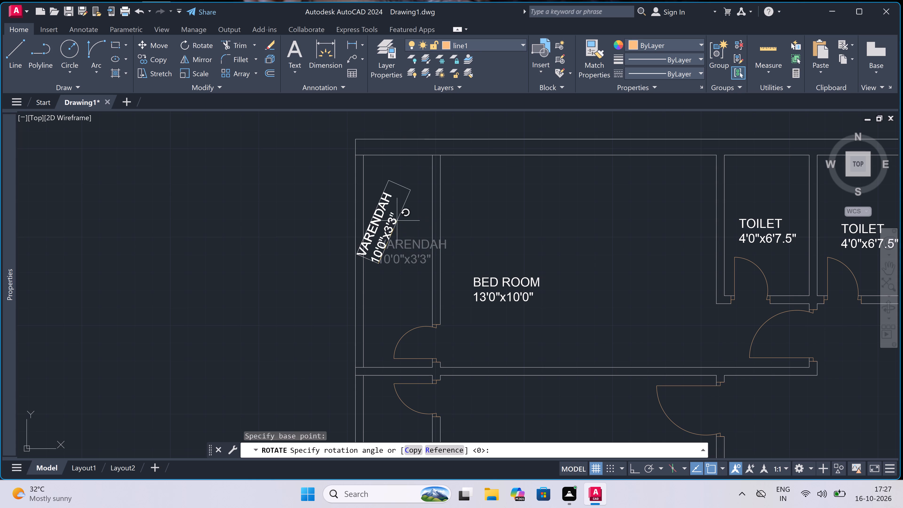
{"action": "key", "text": "F8"}
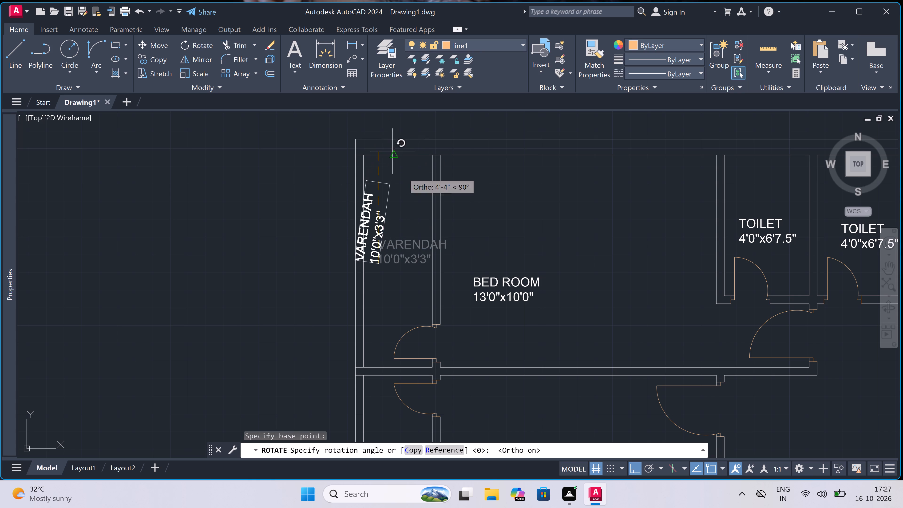
{"action": "left_click", "coordinate": [392, 175]}
With ortho off, move the rotated northwest VARENDAH label off the outer wall into the middle of its verandah.
{"action": "left_click", "coordinate": [363, 236]}
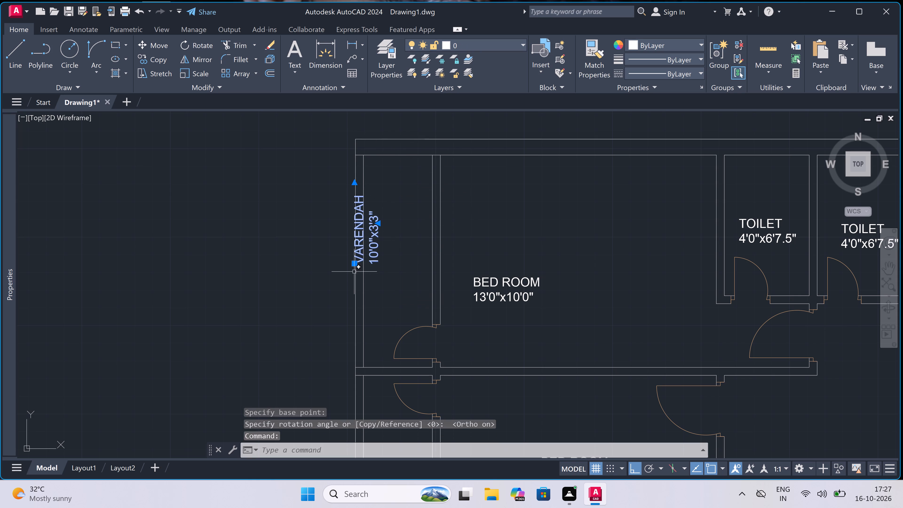
{"action": "left_click", "coordinate": [352, 266]}
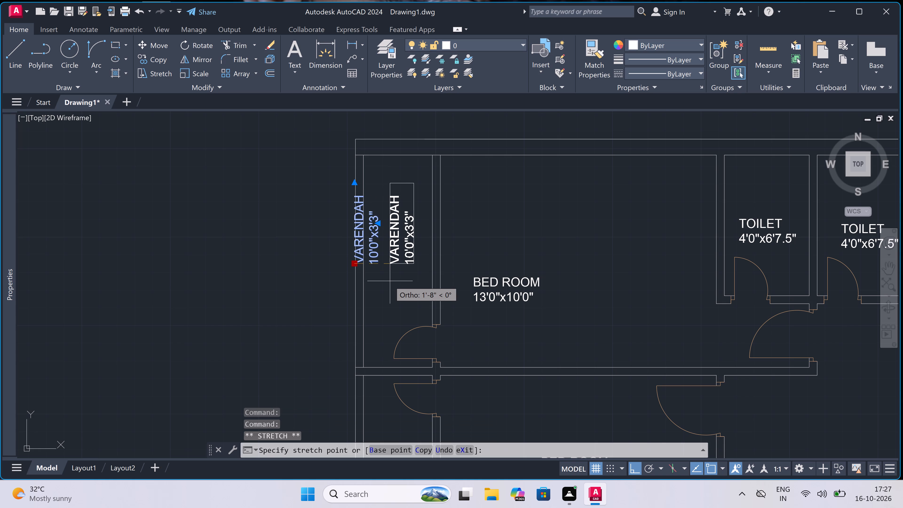
{"action": "key", "text": "F8"}
{"action": "double_click", "coordinate": [382, 295]}
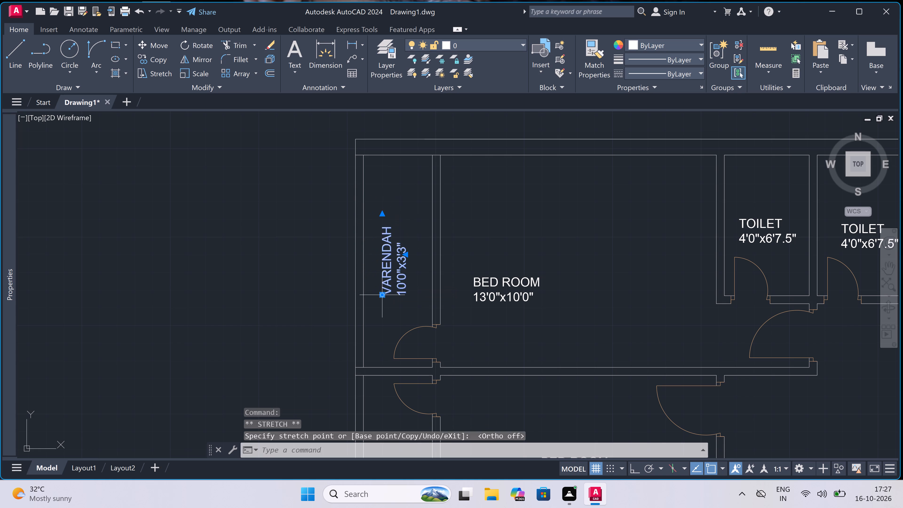
{"action": "key", "text": "Escape"}
{"action": "scroll", "coordinate": [390, 202], "scroll_direction": "down", "scroll_amount": 2}
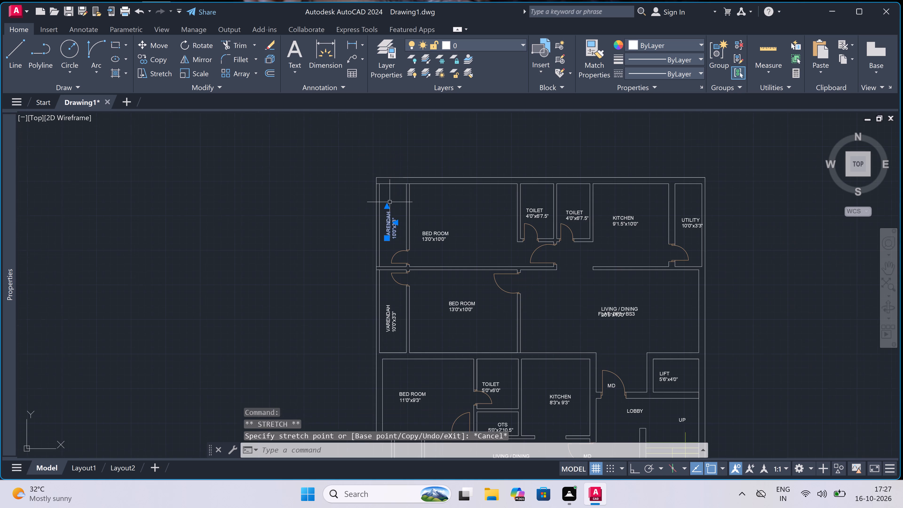
{"action": "key", "text": "Escape"}
Delete the FLAT: BF3 / BS3 text overlapping the LIVING / DINING 20'9"x10'0" label in the northern flat.
{"action": "scroll", "coordinate": [390, 202], "scroll_direction": "down", "scroll_amount": 3}
{"action": "scroll", "coordinate": [424, 195], "scroll_direction": "up", "scroll_amount": 3}
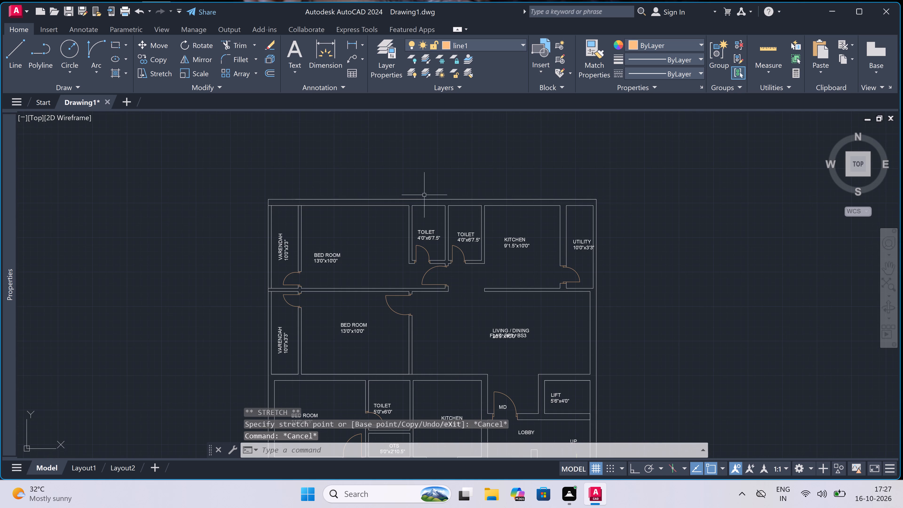
{"action": "scroll", "coordinate": [424, 194], "scroll_direction": "down", "scroll_amount": 2}
{"action": "scroll", "coordinate": [491, 210], "scroll_direction": "up", "scroll_amount": 3}
{"action": "scroll", "coordinate": [483, 194], "scroll_direction": "down", "scroll_amount": 4}
{"action": "scroll", "coordinate": [469, 222], "scroll_direction": "up", "scroll_amount": 3}
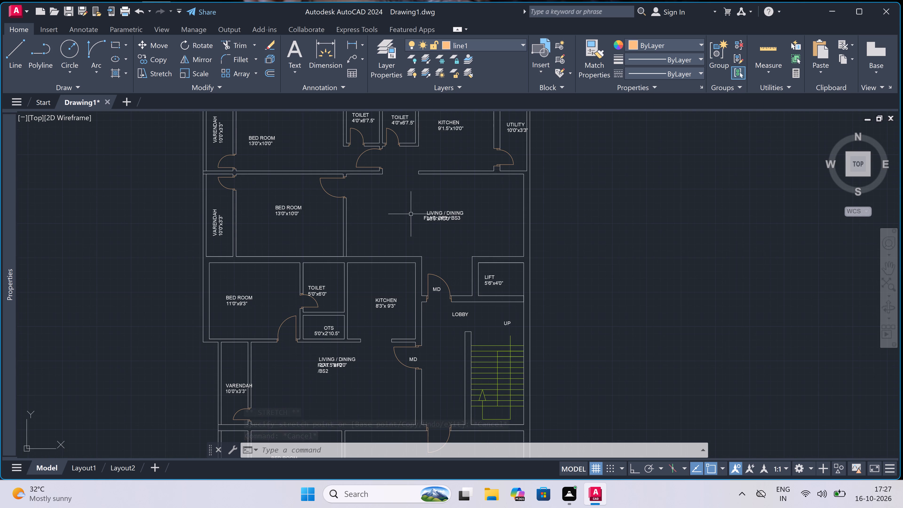
{"action": "scroll", "coordinate": [421, 220], "scroll_direction": "up", "scroll_amount": 4}
{"action": "scroll", "coordinate": [480, 210], "scroll_direction": "up", "scroll_amount": 2}
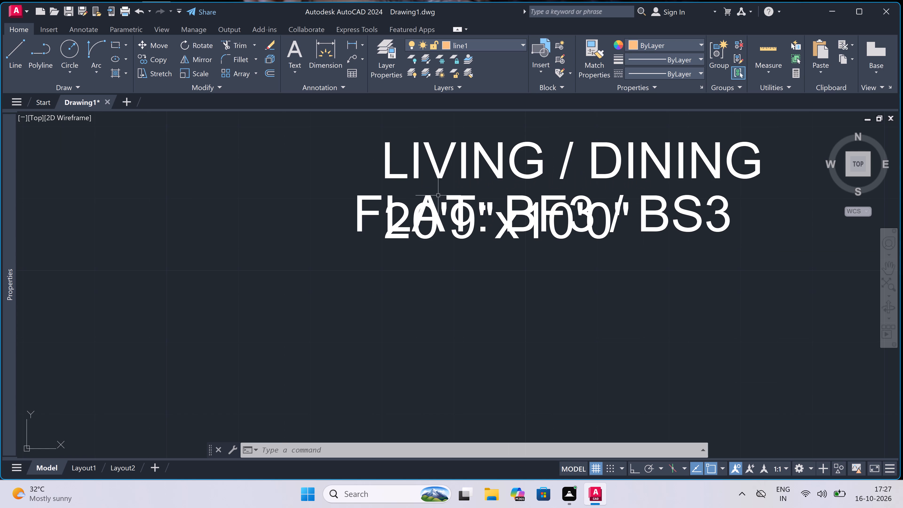
{"action": "left_click", "coordinate": [361, 207]}
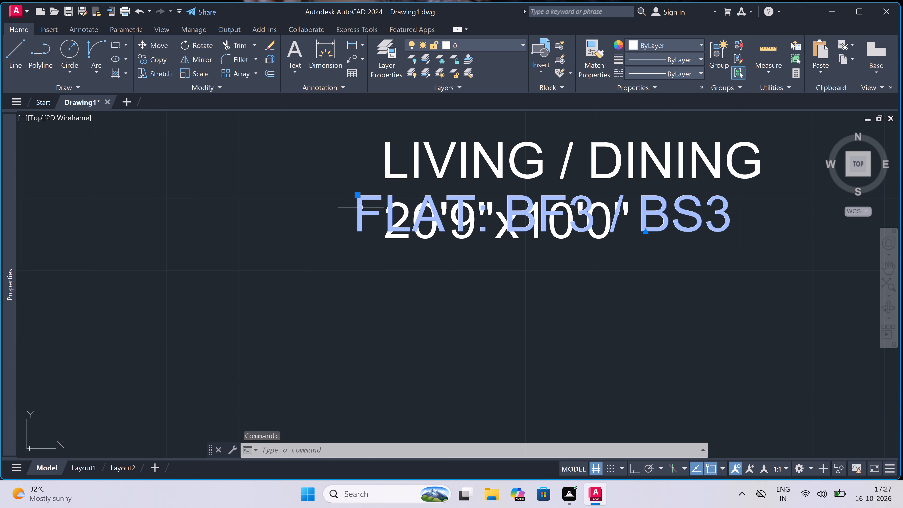
{"action": "key", "text": "Delete"}
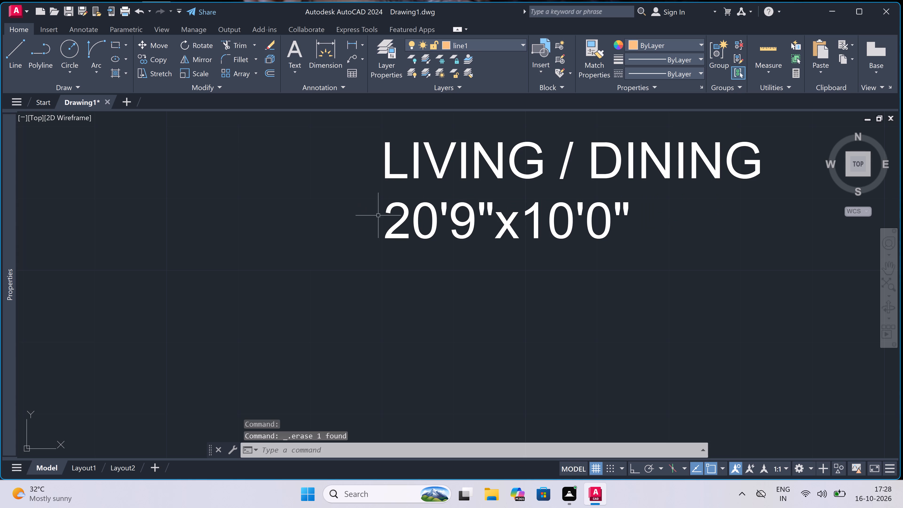
Delete the FLAT : BF2 /BS2 text overlapping the LIVING / DINING 20'1.5"x10'0" label in the middle flat.
{"action": "scroll", "coordinate": [388, 237], "scroll_direction": "down", "scroll_amount": 3}
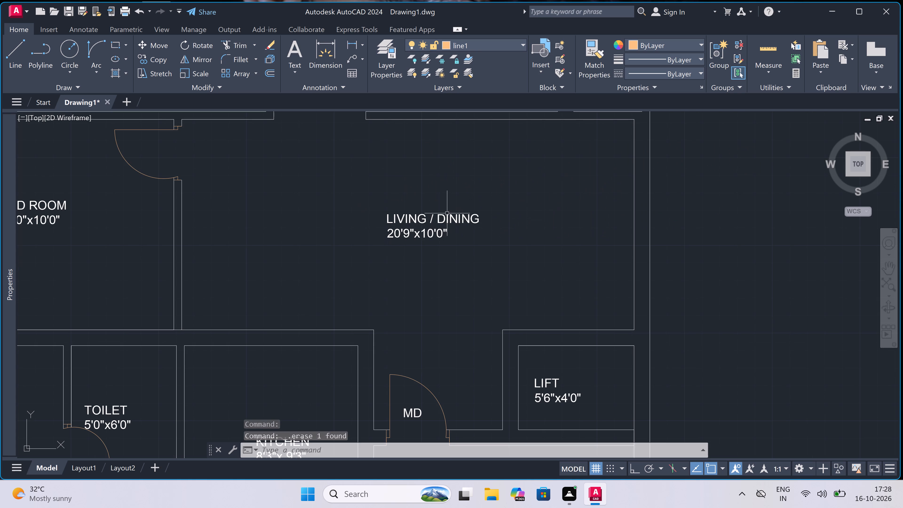
{"action": "scroll", "coordinate": [464, 201], "scroll_direction": "down", "scroll_amount": 2}
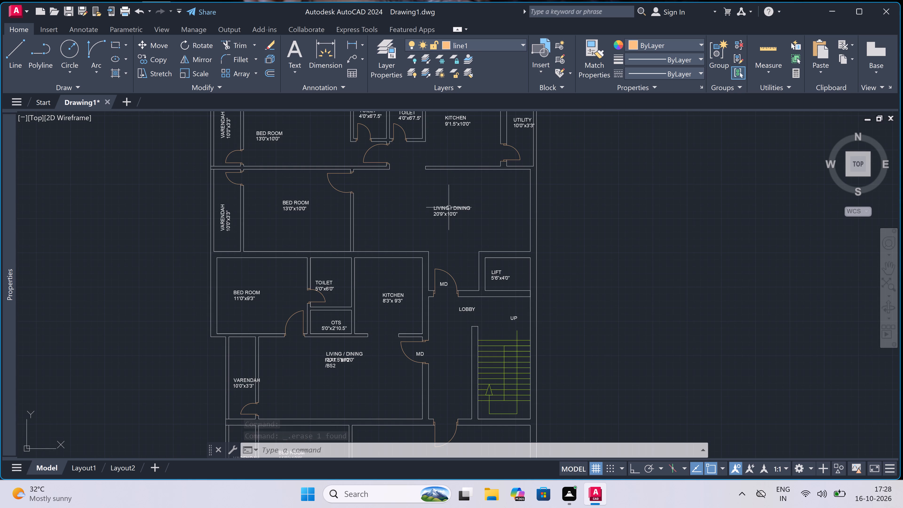
{"action": "scroll", "coordinate": [449, 207], "scroll_direction": "down", "scroll_amount": 1}
{"action": "scroll", "coordinate": [386, 308], "scroll_direction": "up", "scroll_amount": 3}
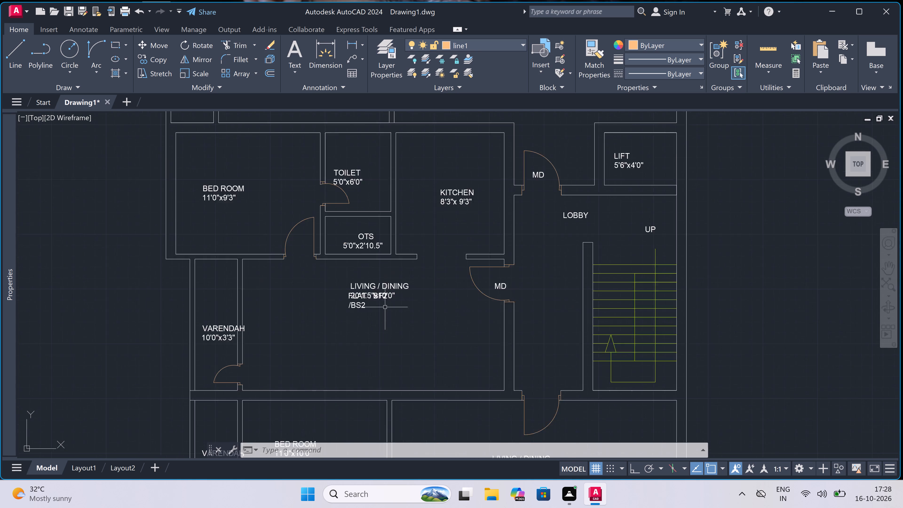
{"action": "scroll", "coordinate": [358, 285], "scroll_direction": "up", "scroll_amount": 2}
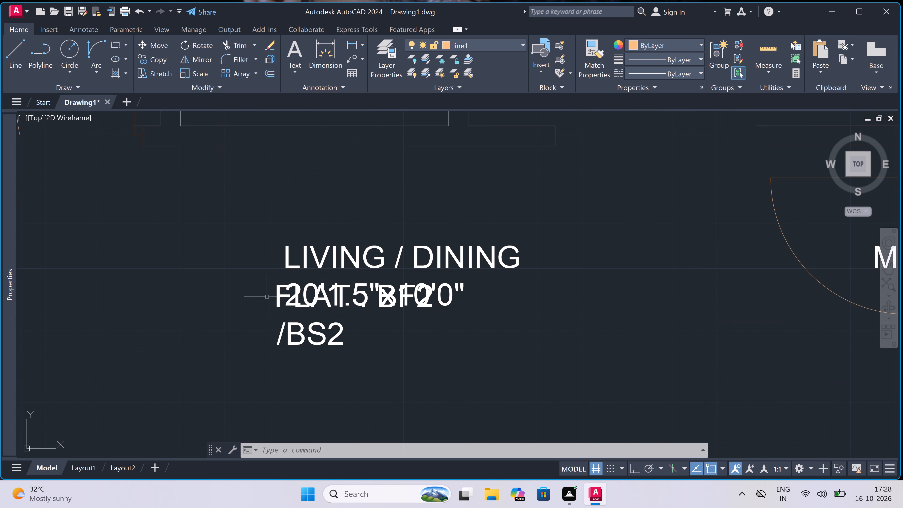
{"action": "double_click", "coordinate": [276, 294]}
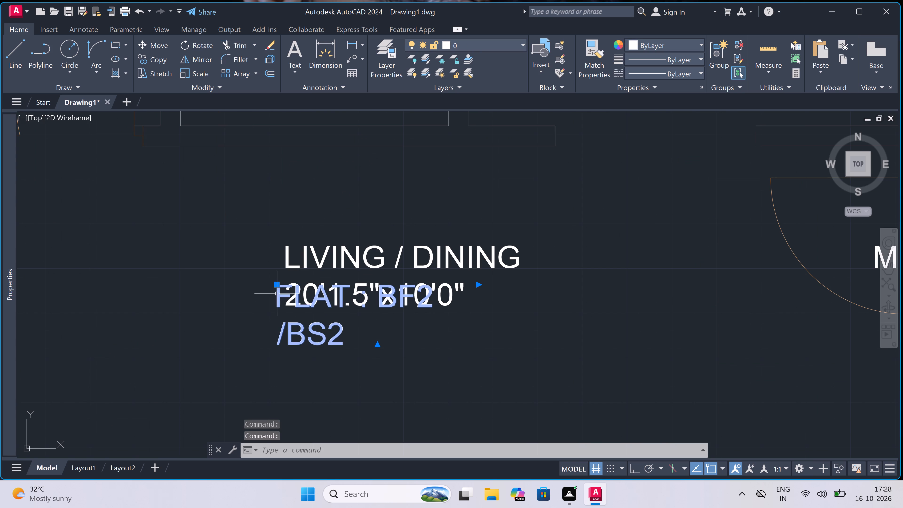
{"action": "key", "text": "Delete"}
Delete the FLAT : BF1 /BS1 text overlapping the LIVING / DINING 20'9"x 10'0" label in the southern flat.
{"action": "scroll", "coordinate": [451, 262], "scroll_direction": "down", "scroll_amount": 4}
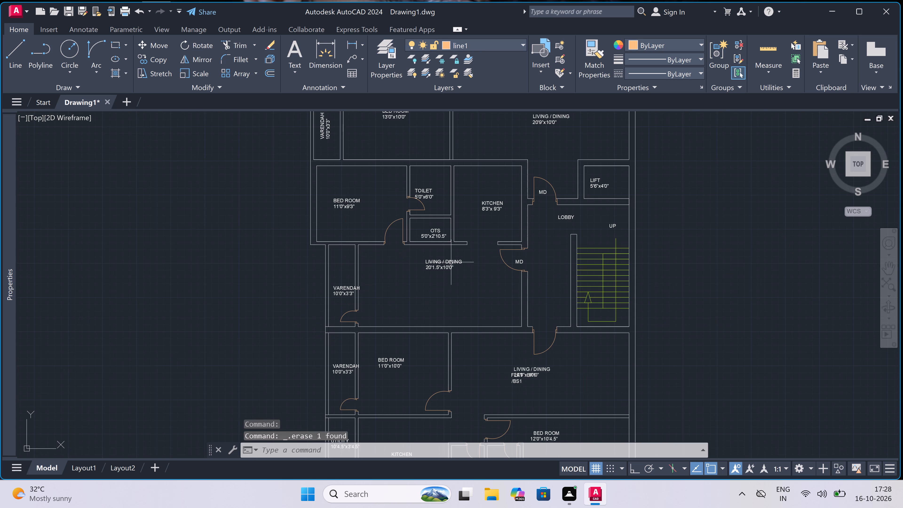
{"action": "scroll", "coordinate": [451, 262], "scroll_direction": "down", "scroll_amount": 1}
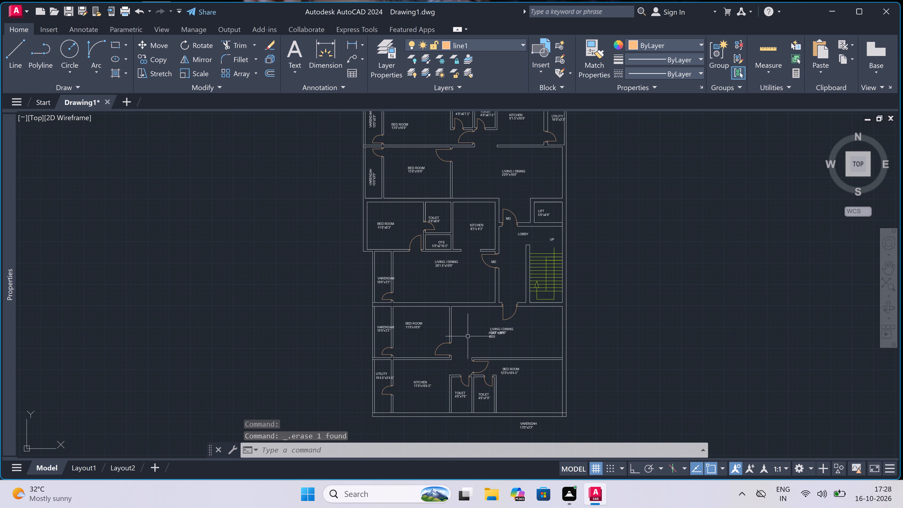
{"action": "scroll", "coordinate": [473, 337], "scroll_direction": "up", "scroll_amount": 4}
{"action": "left_click", "coordinate": [580, 305]}
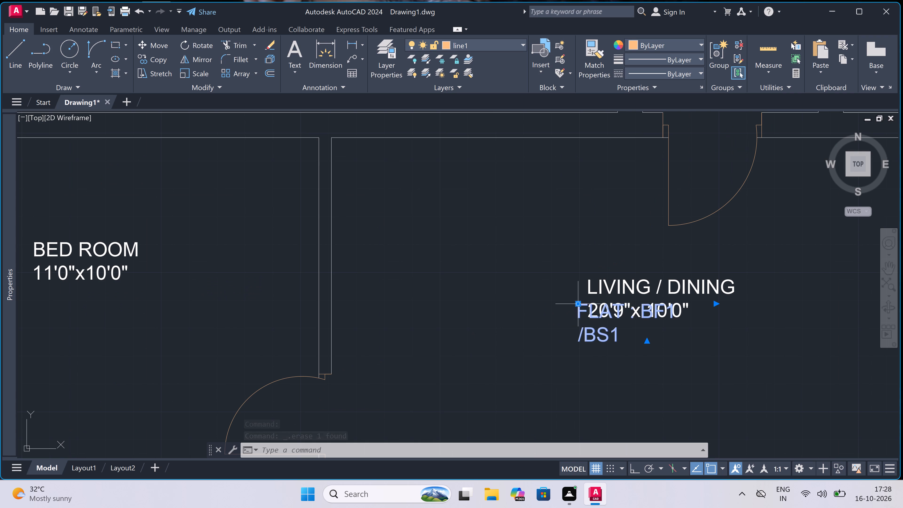
{"action": "key", "text": "Delete"}
Make layer 0 the current layer.
{"action": "scroll", "coordinate": [484, 308], "scroll_direction": "down", "scroll_amount": 3}
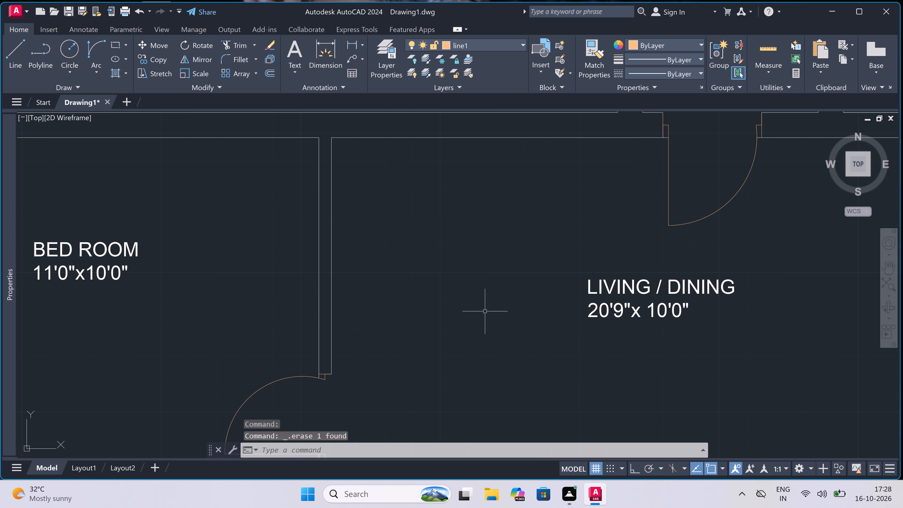
{"action": "scroll", "coordinate": [479, 287], "scroll_direction": "down", "scroll_amount": 2}
{"action": "scroll", "coordinate": [479, 287], "scroll_direction": "up", "scroll_amount": 1}
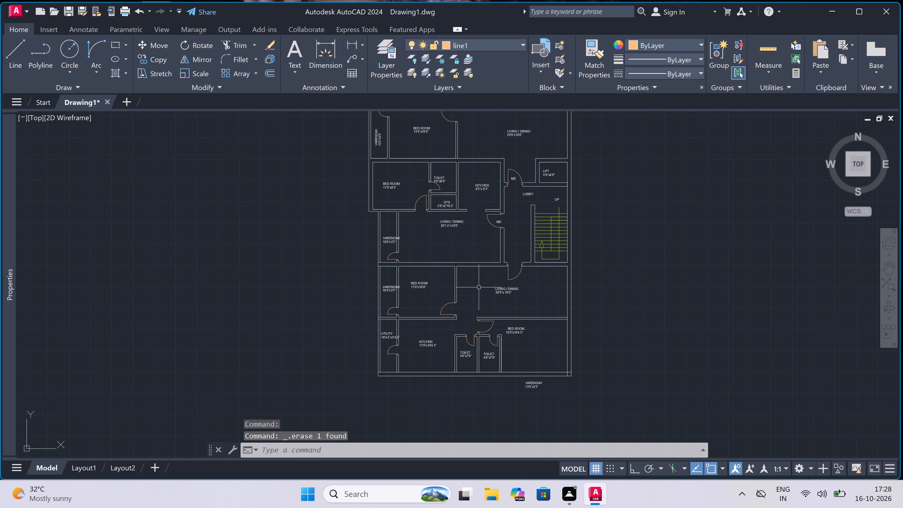
{"action": "scroll", "coordinate": [479, 287], "scroll_direction": "down", "scroll_amount": 1}
{"action": "scroll", "coordinate": [473, 229], "scroll_direction": "up", "scroll_amount": 3}
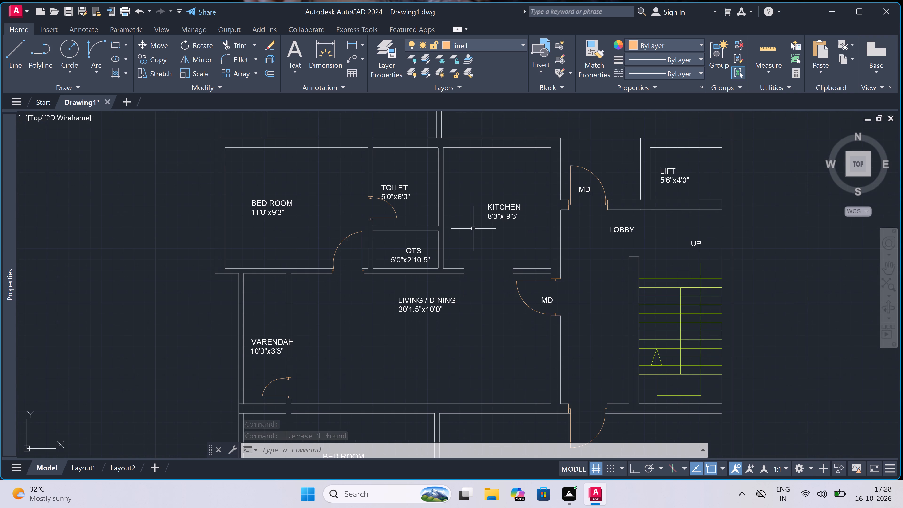
{"action": "scroll", "coordinate": [473, 229], "scroll_direction": "down", "scroll_amount": 2}
{"action": "scroll", "coordinate": [475, 215], "scroll_direction": "up", "scroll_amount": 3}
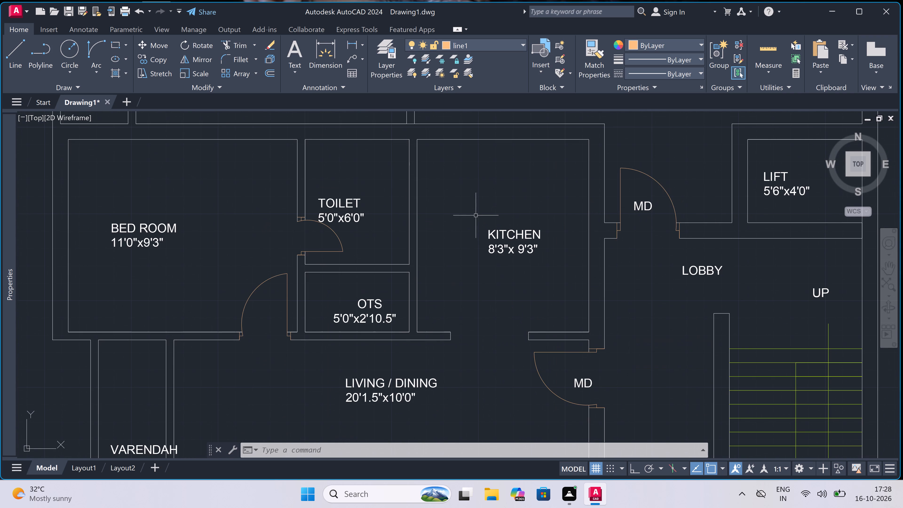
{"action": "scroll", "coordinate": [476, 215], "scroll_direction": "down", "scroll_amount": 1}
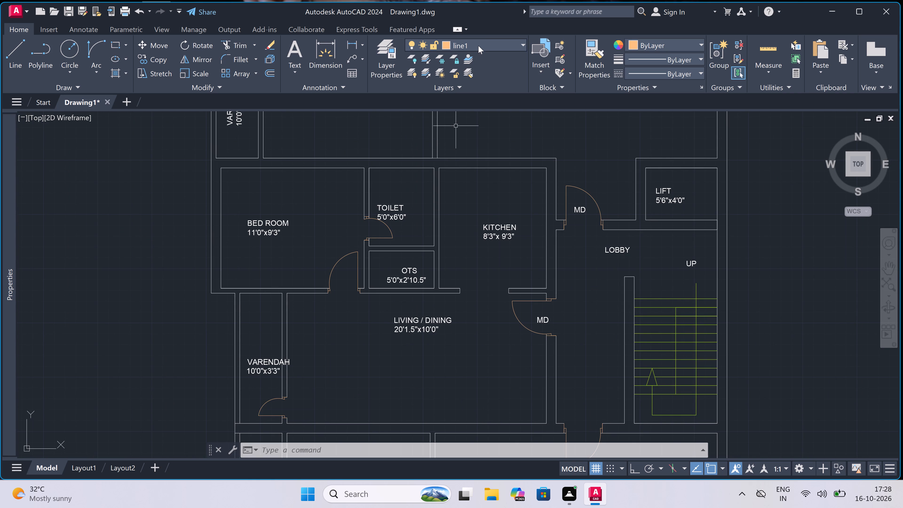
{"action": "left_click", "coordinate": [484, 41]}
{"action": "left_click", "coordinate": [492, 58]}
With ortho on, draw an L-shaped line in the 8'3"x 9'3" kitchen, north from its south wall near the west side, and east to the east wall.
{"action": "key", "text": "l"}
{"action": "key", "text": "space"}
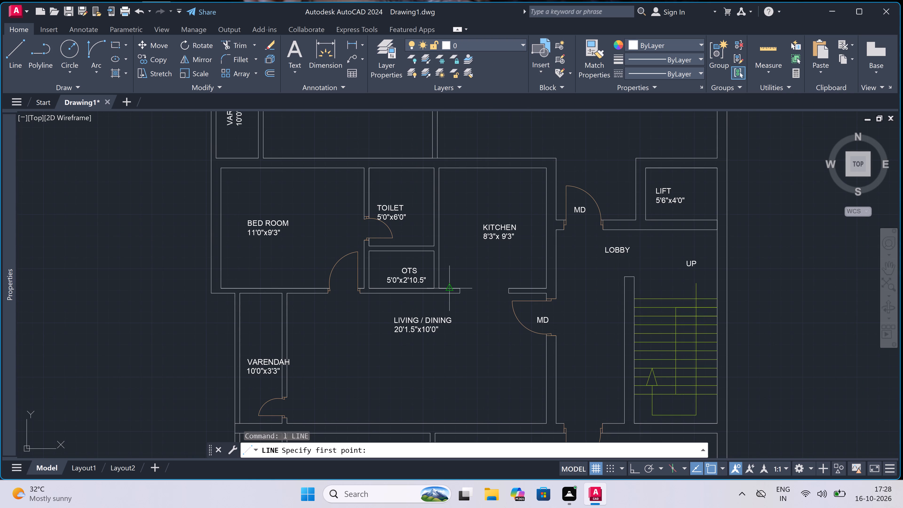
{"action": "scroll", "coordinate": [450, 286], "scroll_direction": "up", "scroll_amount": 2}
{"action": "left_click", "coordinate": [460, 294]}
{"action": "scroll", "coordinate": [456, 249], "scroll_direction": "down", "scroll_amount": 2}
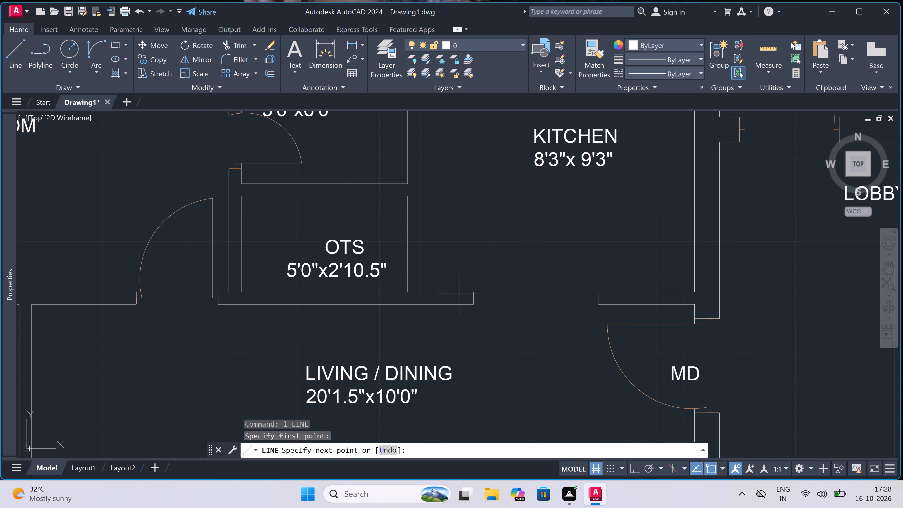
{"action": "scroll", "coordinate": [456, 249], "scroll_direction": "down", "scroll_amount": 2}
{"action": "scroll", "coordinate": [458, 205], "scroll_direction": "up", "scroll_amount": 4}
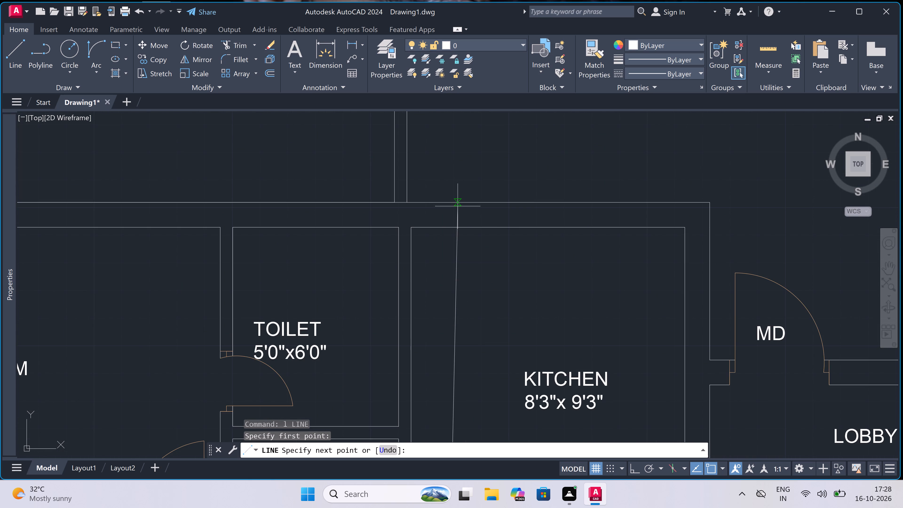
{"action": "key", "text": "F8"}
{"action": "scroll", "coordinate": [458, 259], "scroll_direction": "down", "scroll_amount": 2}
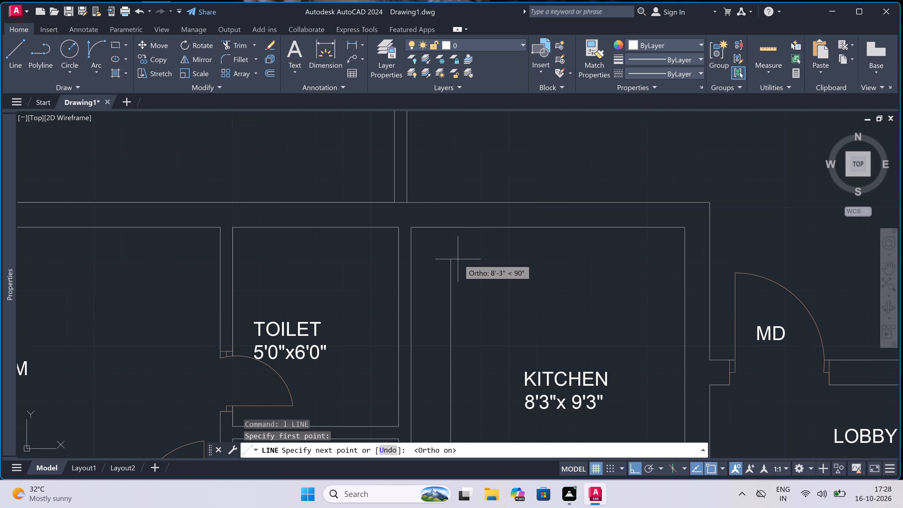
{"action": "double_click", "coordinate": [457, 266]}
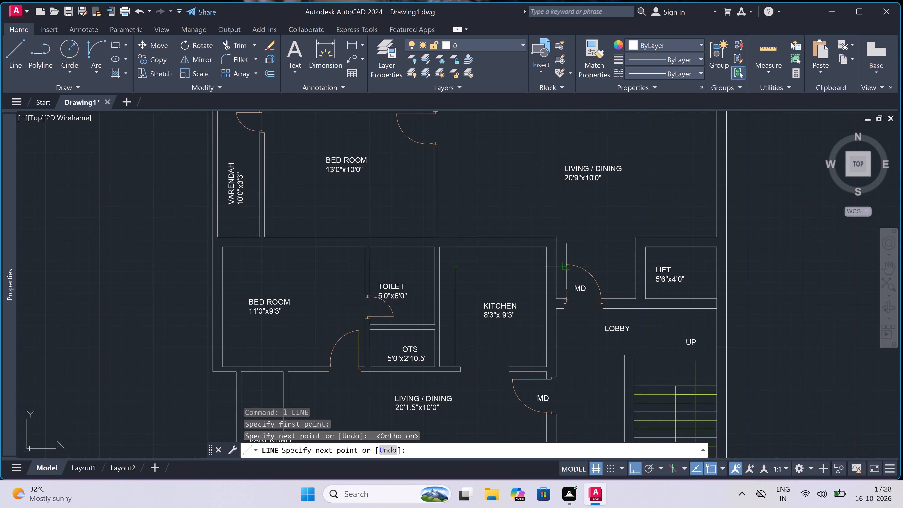
{"action": "left_click", "coordinate": [548, 267]}
{"action": "key", "text": "Escape"}
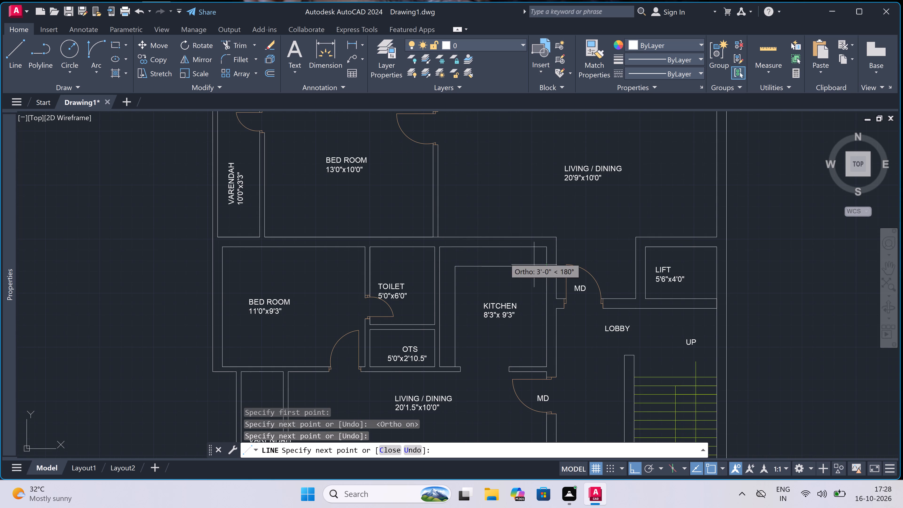
Draw a stepped line in the 11'0"x10'4.5" kitchen: about 9'-6" east from the utility wall, north, and east to the toilet wall.
{"action": "scroll", "coordinate": [455, 250], "scroll_direction": "down", "scroll_amount": 5}
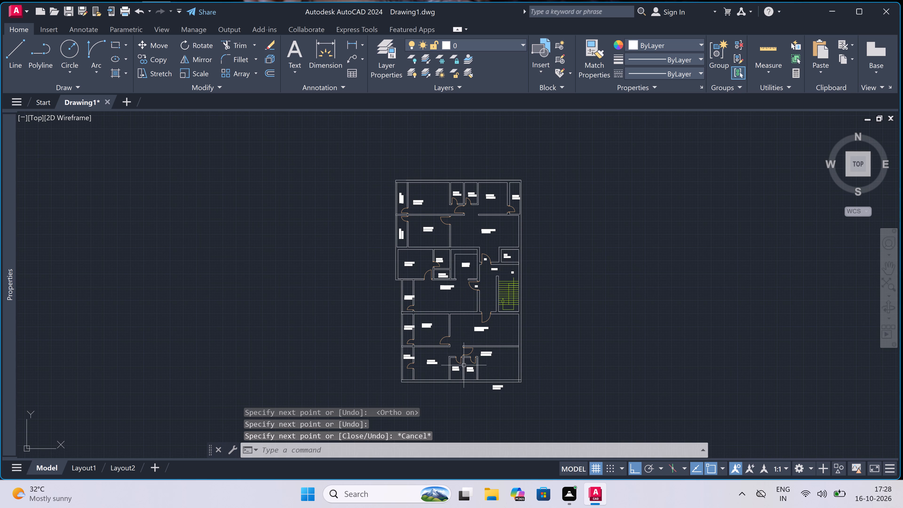
{"action": "key", "text": "space"}
{"action": "scroll", "coordinate": [432, 368], "scroll_direction": "up", "scroll_amount": 2}
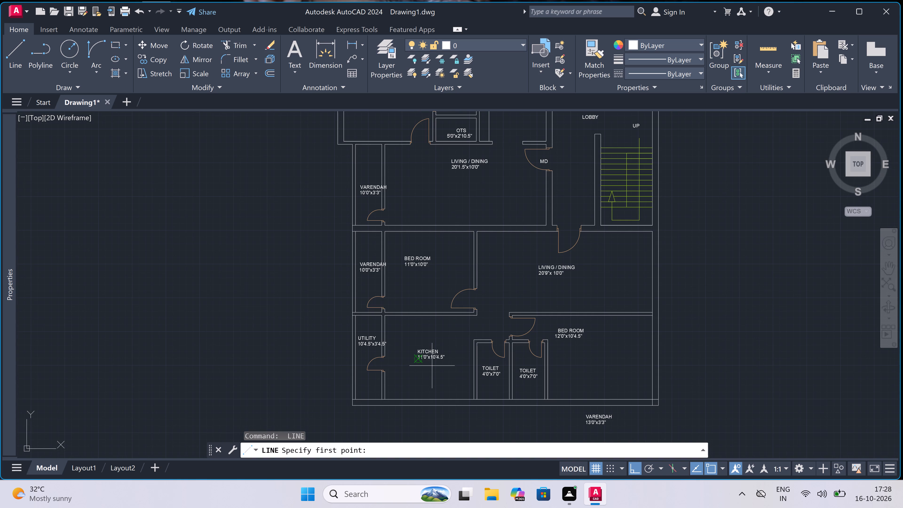
{"action": "scroll", "coordinate": [418, 389], "scroll_direction": "up", "scroll_amount": 2}
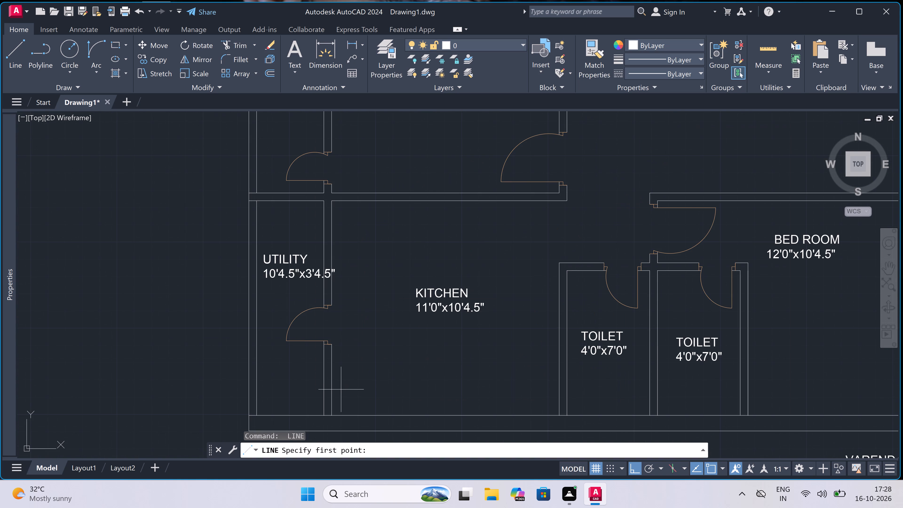
{"action": "left_click", "coordinate": [332, 386]}
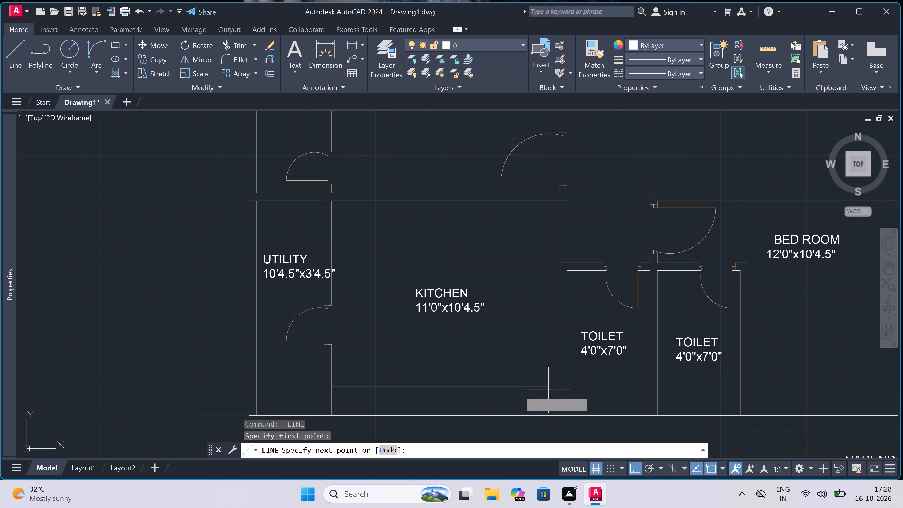
{"action": "double_click", "coordinate": [529, 388]}
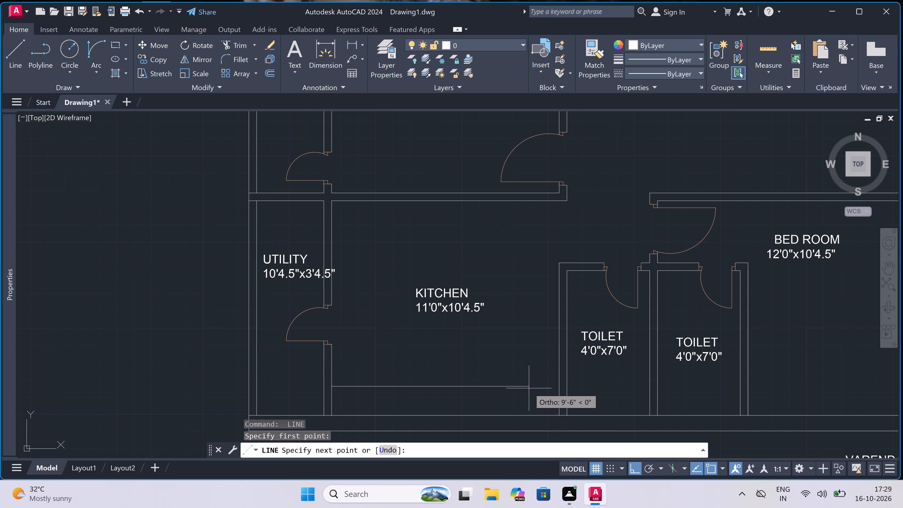
{"action": "double_click", "coordinate": [528, 314]}
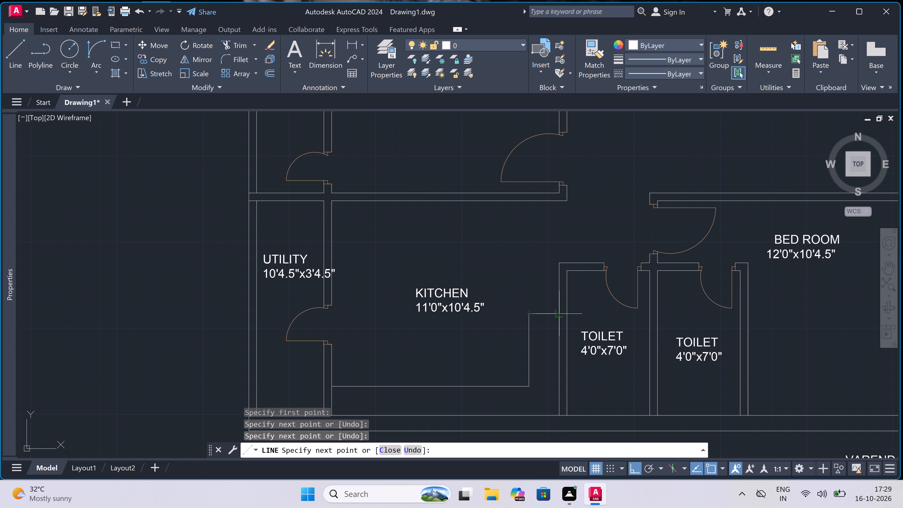
{"action": "left_click", "coordinate": [559, 311]}
{"action": "key", "text": "Escape"}
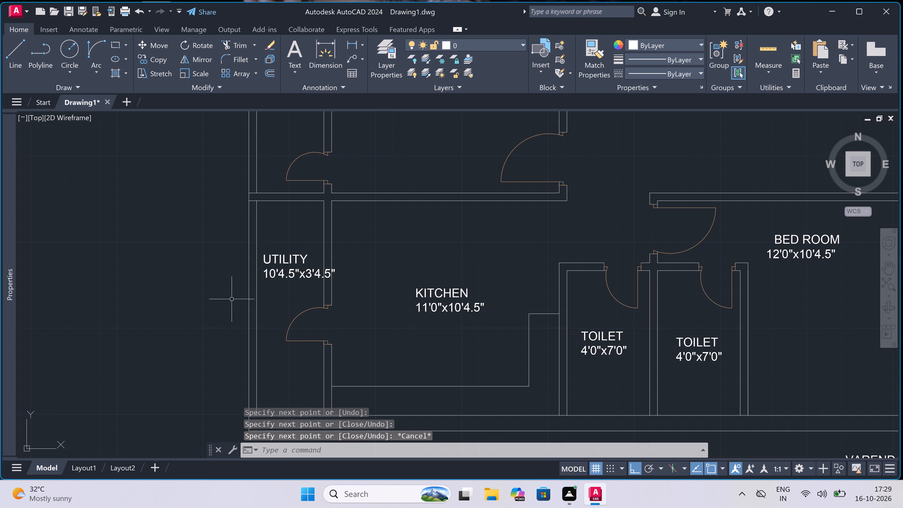
Rotate the UTILITY 10'4.5"x3'4.5" label by 90° with ortho on so it reads vertically.
{"action": "scroll", "coordinate": [262, 271], "scroll_direction": "down", "scroll_amount": 5}
{"action": "scroll", "coordinate": [246, 283], "scroll_direction": "up", "scroll_amount": 4}
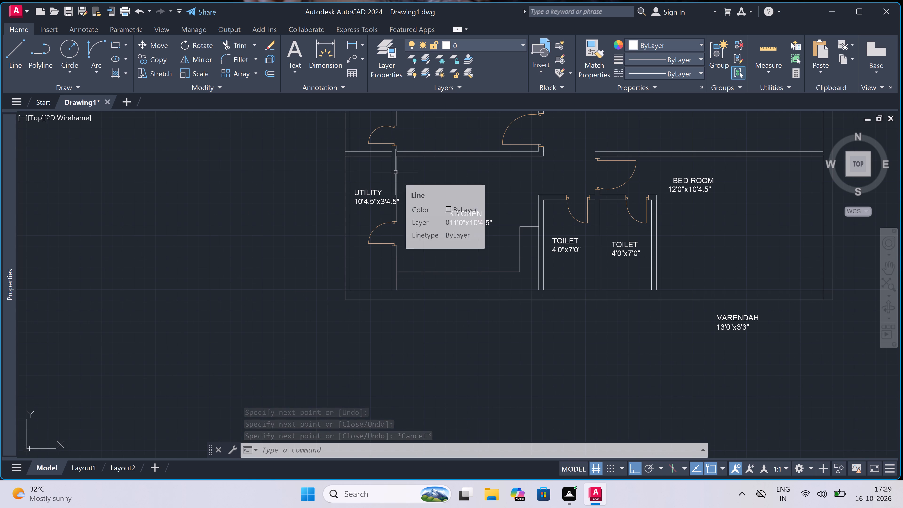
{"action": "scroll", "coordinate": [396, 196], "scroll_direction": "down", "scroll_amount": 2}
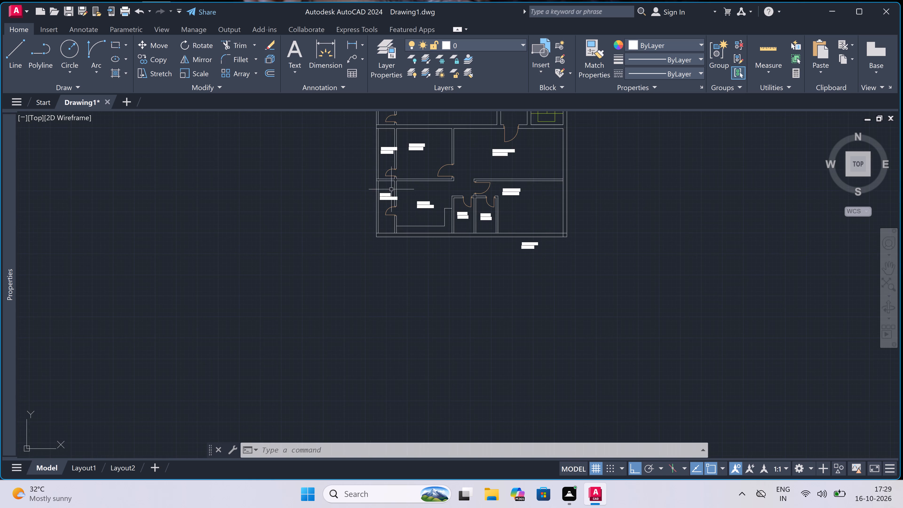
{"action": "scroll", "coordinate": [388, 183], "scroll_direction": "up", "scroll_amount": 2}
{"action": "left_click", "coordinate": [381, 210]}
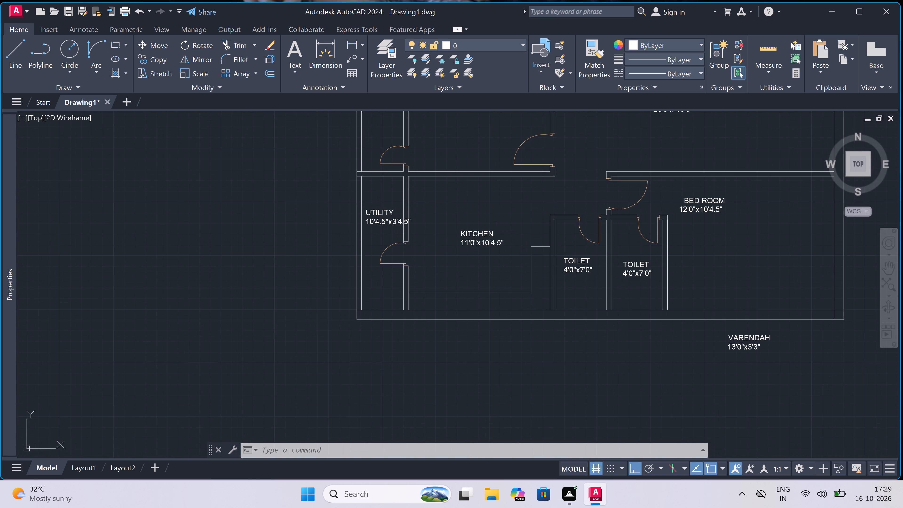
{"action": "left_click", "coordinate": [202, 45]}
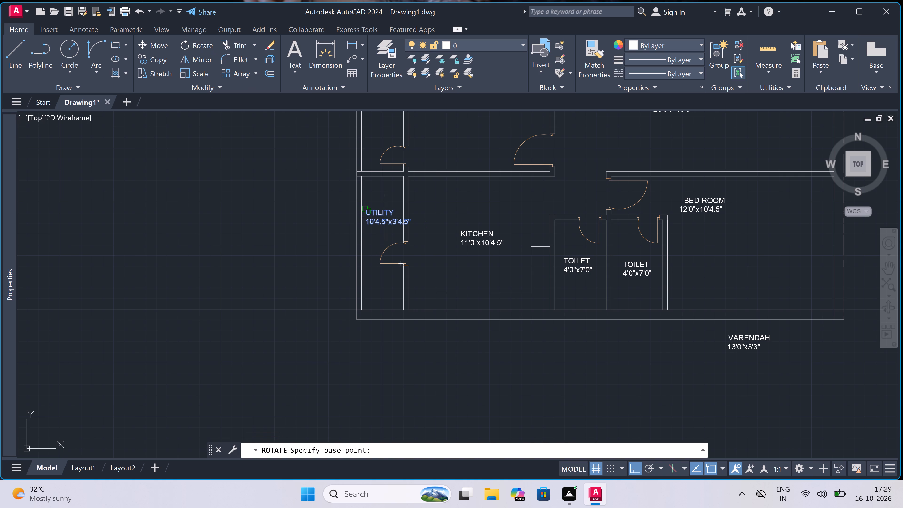
{"action": "left_click", "coordinate": [383, 217]}
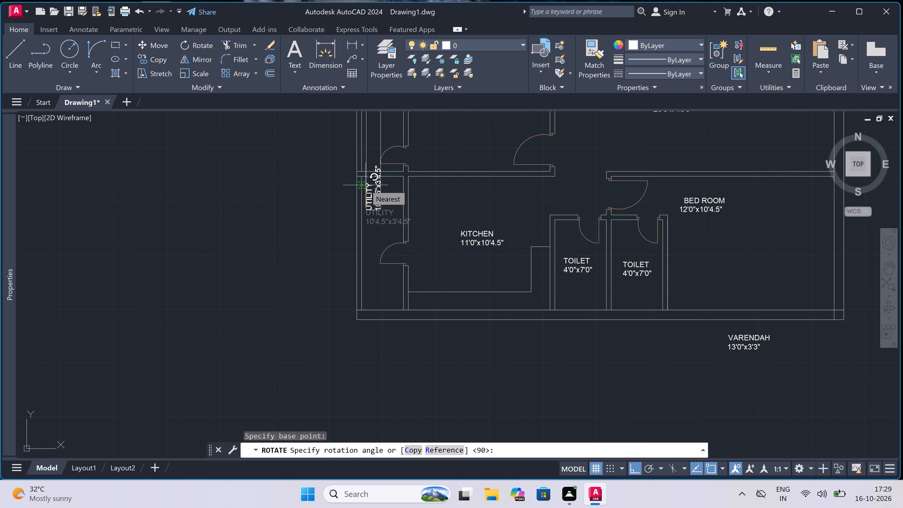
{"action": "key", "text": "F8"}
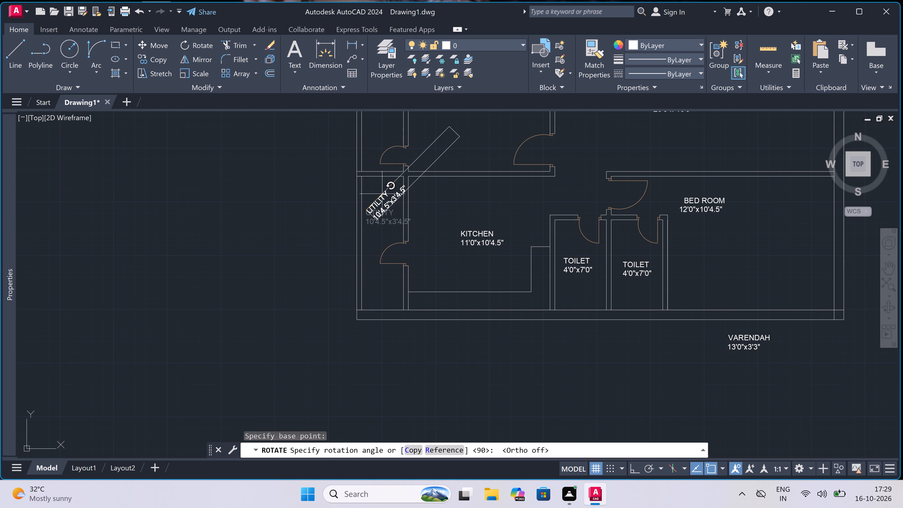
{"action": "key", "text": "F8"}
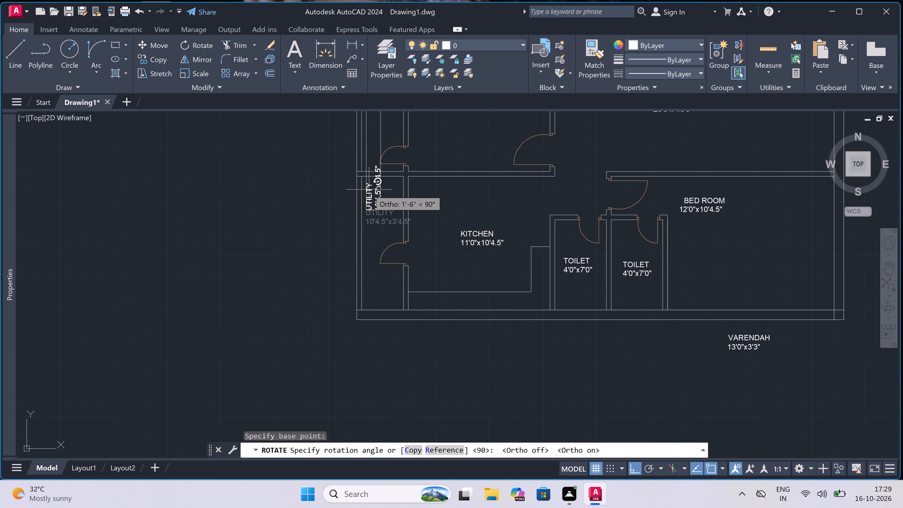
{"action": "scroll", "coordinate": [369, 190], "scroll_direction": "up", "scroll_amount": 3}
{"action": "left_click", "coordinate": [369, 190]}
Move the vertical UTILITY label straight south so it fits between the walls of the utility room.
{"action": "left_click", "coordinate": [365, 211]}
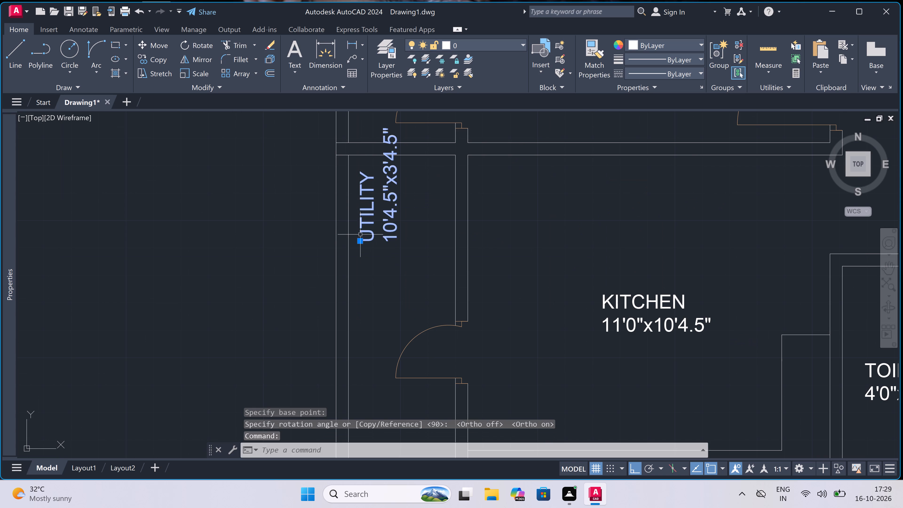
{"action": "left_click", "coordinate": [360, 244]}
{"action": "left_click", "coordinate": [358, 242]}
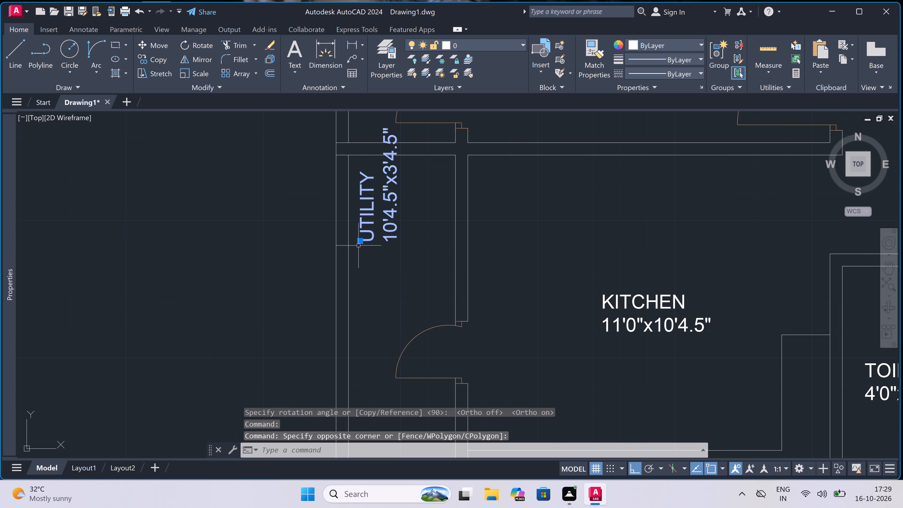
{"action": "left_click", "coordinate": [359, 242]}
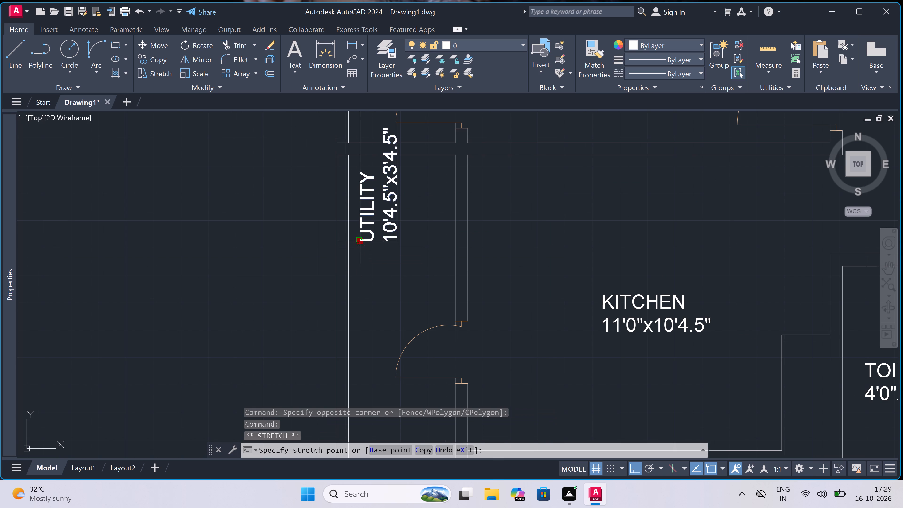
{"action": "double_click", "coordinate": [370, 326]}
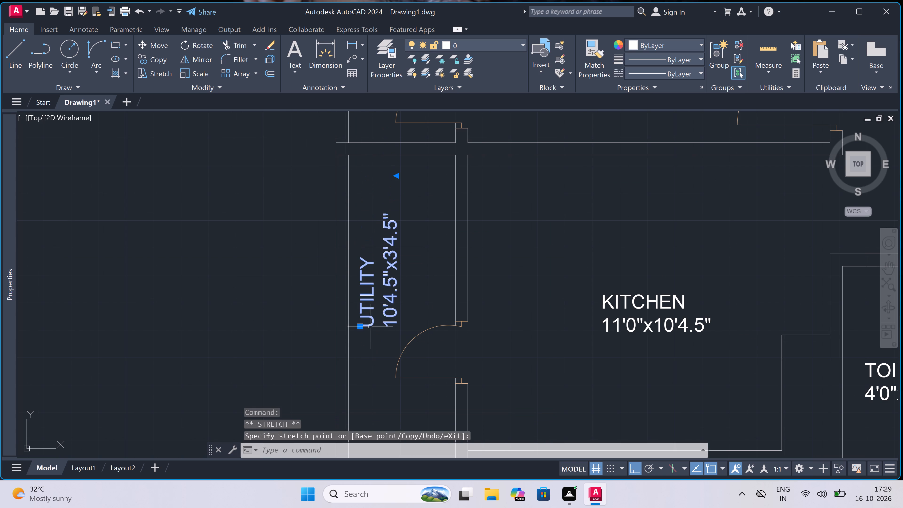
{"action": "key", "text": "Escape"}
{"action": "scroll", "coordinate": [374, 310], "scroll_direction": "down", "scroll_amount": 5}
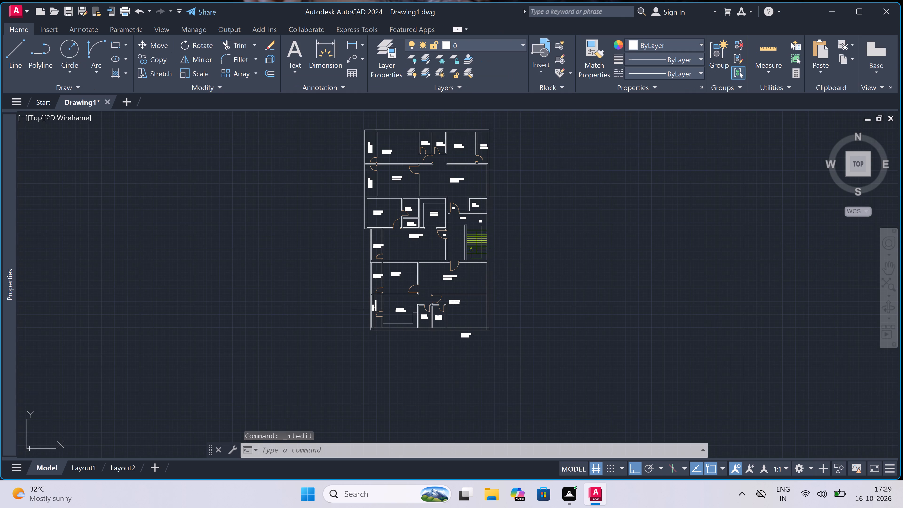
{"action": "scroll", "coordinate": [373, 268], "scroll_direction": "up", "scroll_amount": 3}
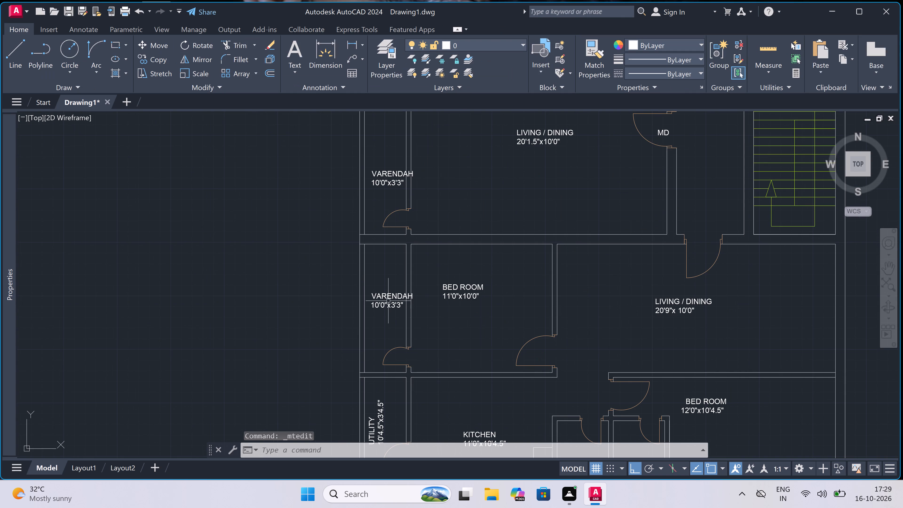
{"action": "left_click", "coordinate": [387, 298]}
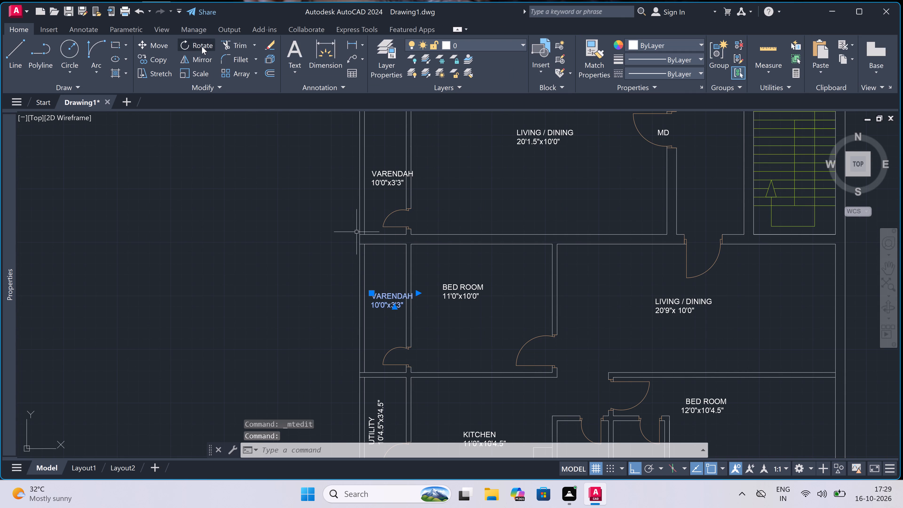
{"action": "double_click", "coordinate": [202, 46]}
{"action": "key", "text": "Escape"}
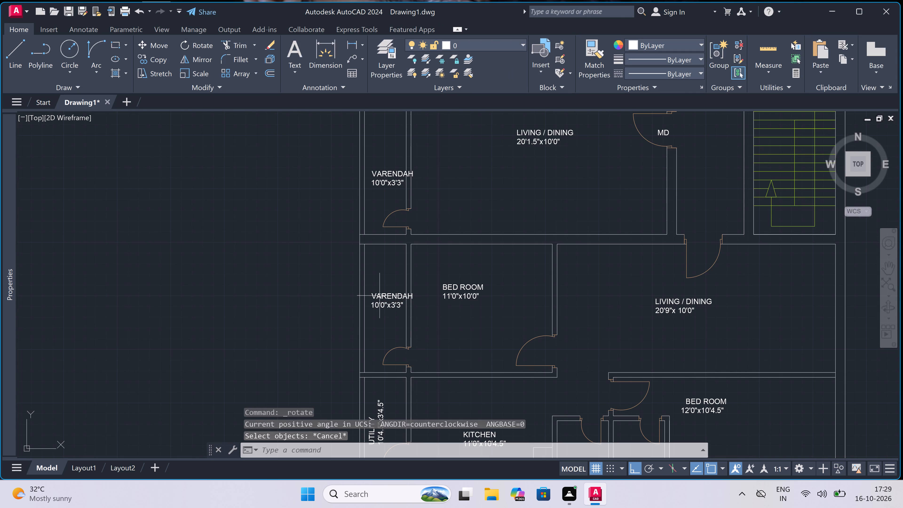
Rotate the VARENDAH 10'0"x3'3" label beside the southern flat's 11'0"x10'0" bedroom by 90°.
{"action": "left_click", "coordinate": [381, 299]}
{"action": "double_click", "coordinate": [195, 43]}
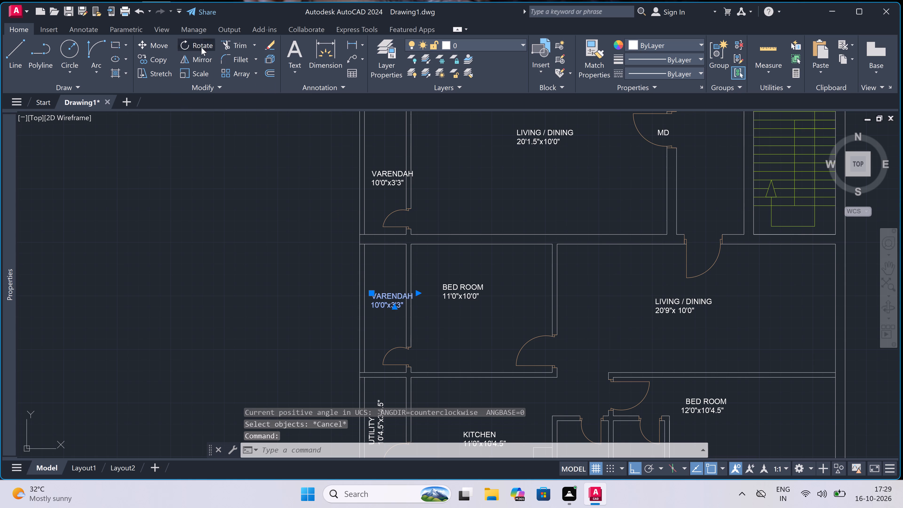
{"action": "left_click", "coordinate": [390, 301]}
{"action": "left_click", "coordinate": [375, 282]}
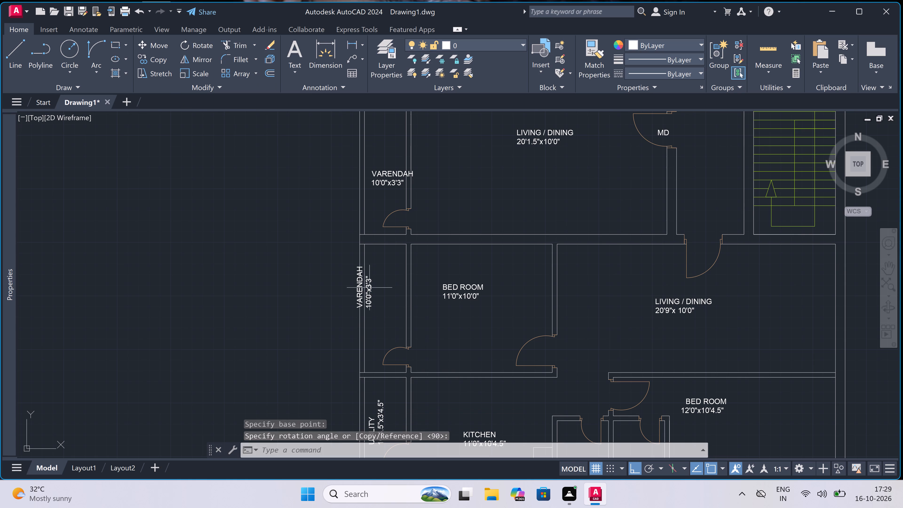
Move the southern flat's rotated VARENDAH label east off the outer wall and into the verandah.
{"action": "left_click", "coordinate": [364, 292]}
{"action": "left_click", "coordinate": [356, 310]}
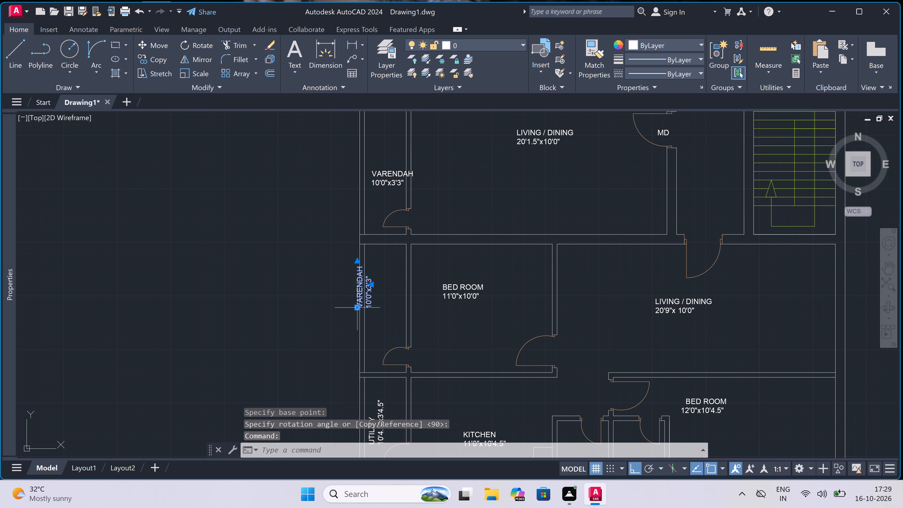
{"action": "left_click", "coordinate": [373, 317]}
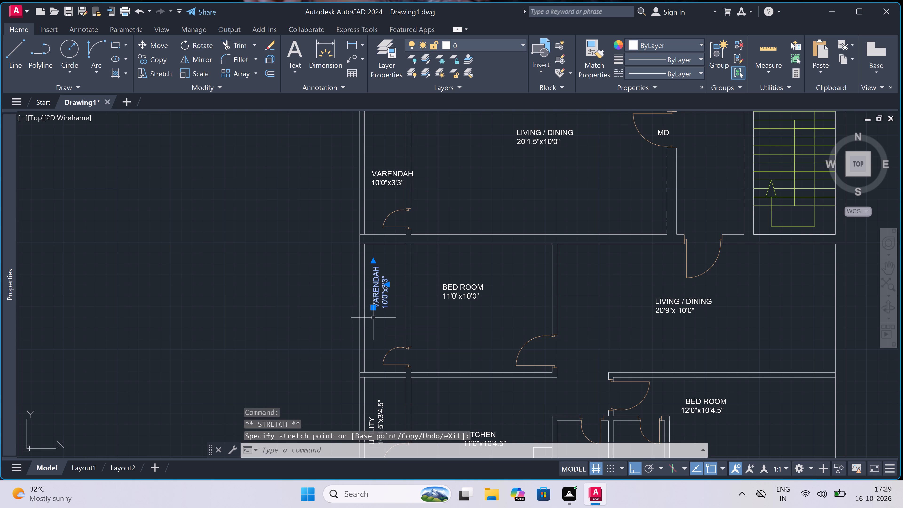
{"action": "key", "text": "Escape"}
Rotate the VARENDAH 10'0"x3'3" label west of the middle flat's LIVING / DINING room by 90° within its verandah.
{"action": "scroll", "coordinate": [373, 317], "scroll_direction": "down", "scroll_amount": 3}
{"action": "scroll", "coordinate": [382, 275], "scroll_direction": "up", "scroll_amount": 2}
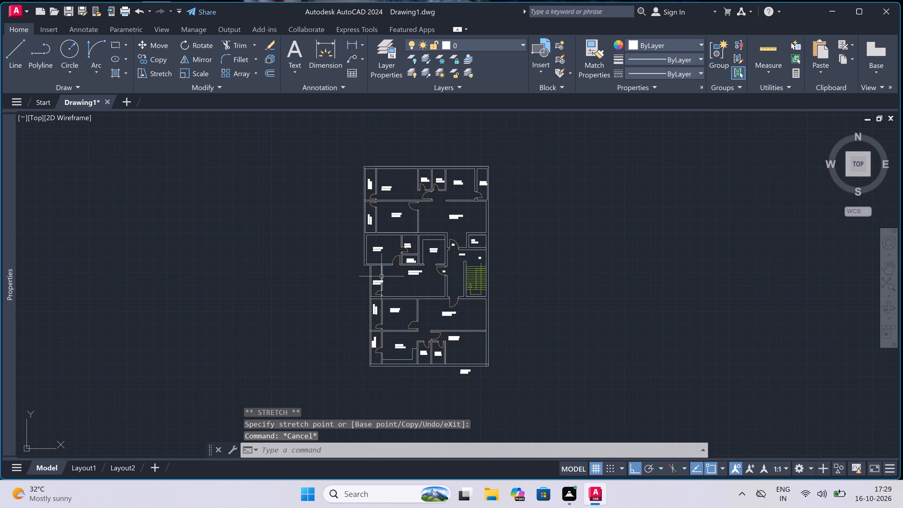
{"action": "scroll", "coordinate": [382, 275], "scroll_direction": "up", "scroll_amount": 1}
{"action": "left_click", "coordinate": [358, 309]}
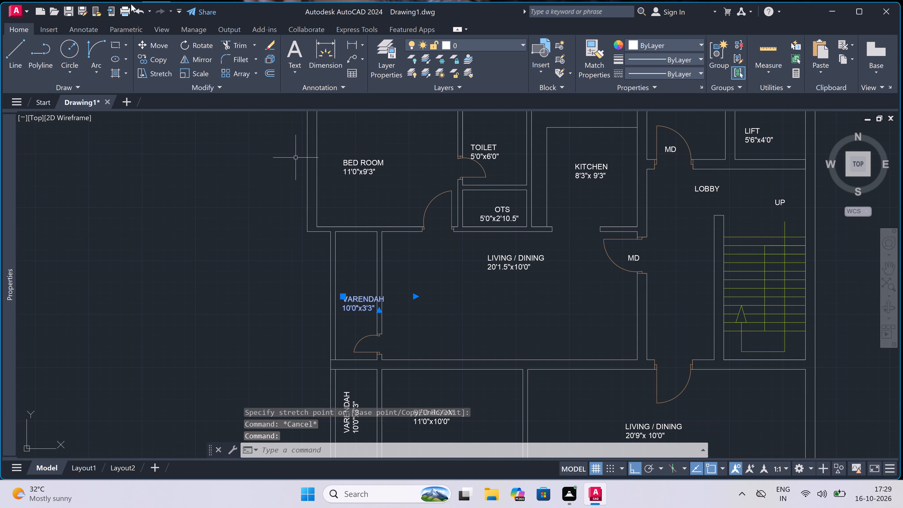
{"action": "left_click", "coordinate": [197, 37]}
{"action": "left_click", "coordinate": [200, 46]}
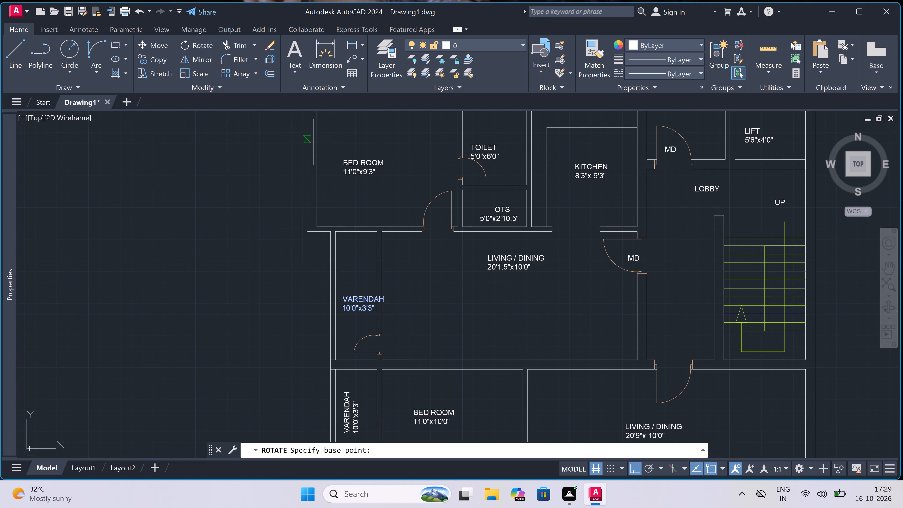
{"action": "left_click", "coordinate": [356, 304]}
{"action": "left_click", "coordinate": [343, 270]}
{"action": "left_click", "coordinate": [343, 270]}
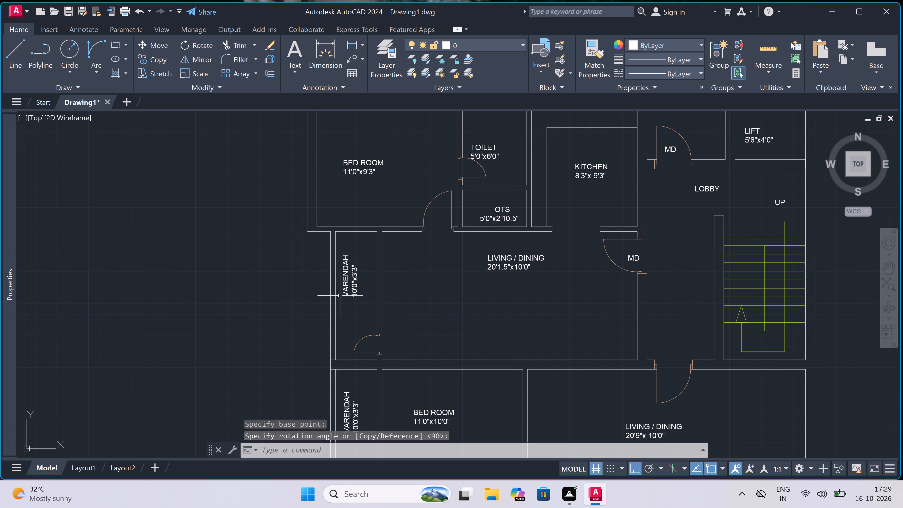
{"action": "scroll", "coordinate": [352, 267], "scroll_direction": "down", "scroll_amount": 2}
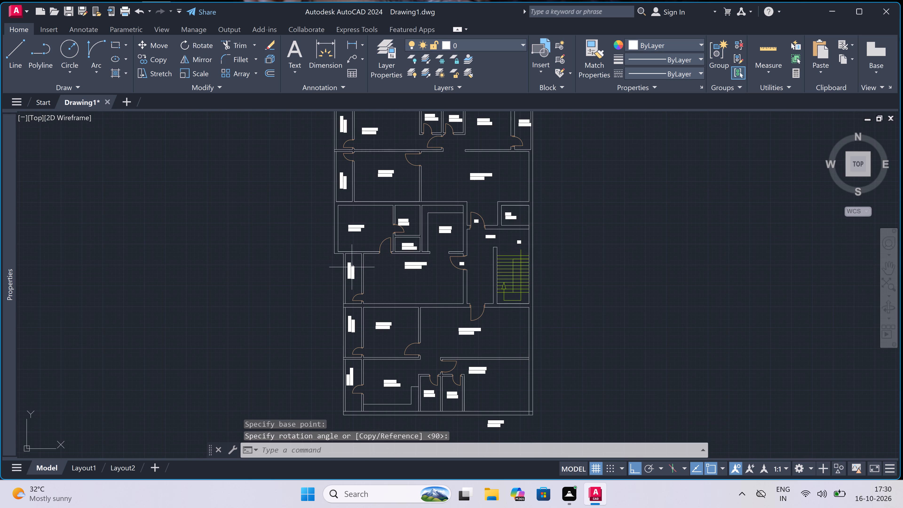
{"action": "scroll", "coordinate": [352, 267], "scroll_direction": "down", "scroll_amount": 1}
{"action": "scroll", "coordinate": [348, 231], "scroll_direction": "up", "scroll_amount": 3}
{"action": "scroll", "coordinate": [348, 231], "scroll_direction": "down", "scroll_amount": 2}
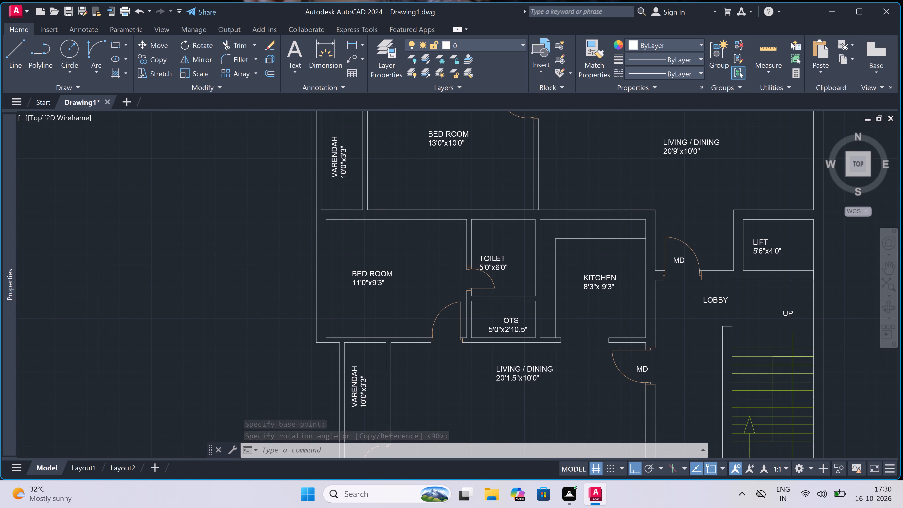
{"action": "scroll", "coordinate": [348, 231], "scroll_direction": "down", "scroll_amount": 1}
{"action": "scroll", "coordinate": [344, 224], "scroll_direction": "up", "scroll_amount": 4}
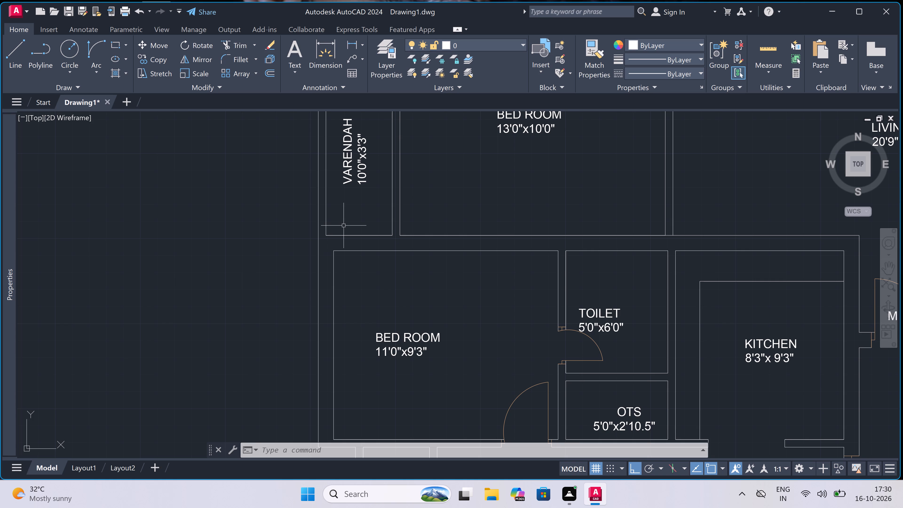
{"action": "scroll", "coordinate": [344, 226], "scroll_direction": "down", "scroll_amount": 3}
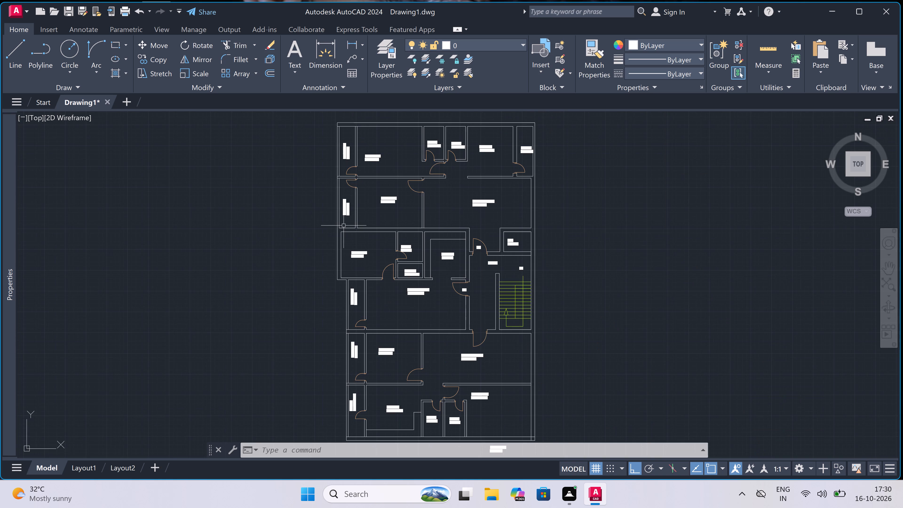
Extend the south wall line of the verandah above the 11'0"x9'3" bedroom west to the outer wall line.
{"action": "scroll", "coordinate": [344, 226], "scroll_direction": "up", "scroll_amount": 1}
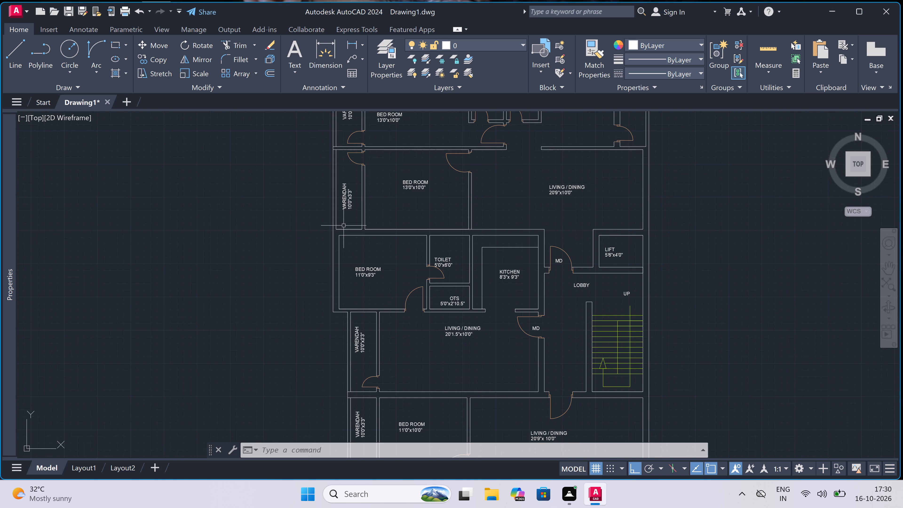
{"action": "scroll", "coordinate": [344, 226], "scroll_direction": "up", "scroll_amount": 2}
{"action": "key", "text": "e"}
{"action": "key", "text": "x"}
{"action": "key", "text": "space"}
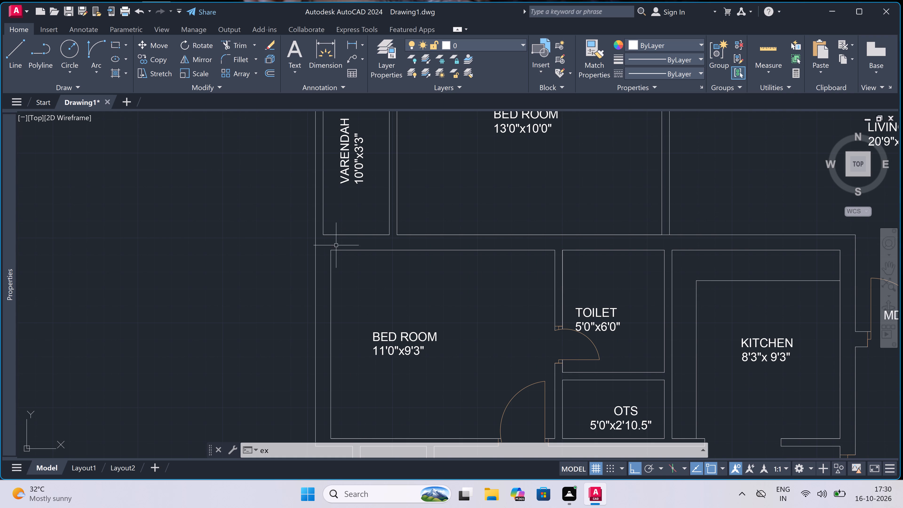
{"action": "left_click", "coordinate": [328, 235]}
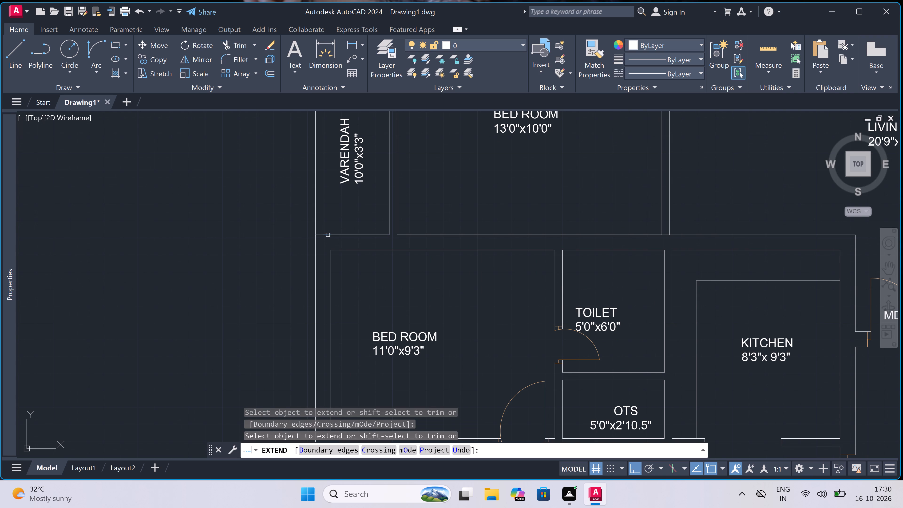
{"action": "key", "text": "Escape"}
Rotate the northern flat's UTILITY 10'0"x3'3" label by 90° so it reads vertically within the utility room.
{"action": "scroll", "coordinate": [334, 230], "scroll_direction": "down", "scroll_amount": 4}
{"action": "scroll", "coordinate": [337, 212], "scroll_direction": "up", "scroll_amount": 2}
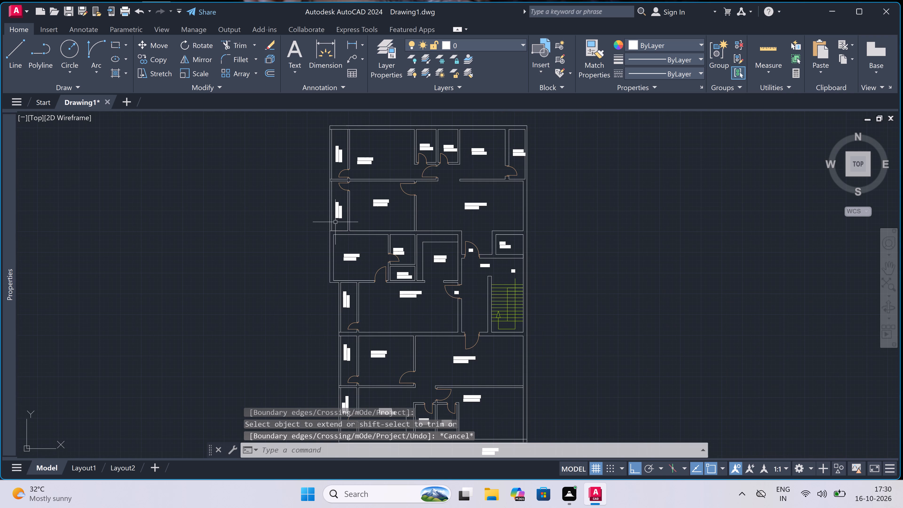
{"action": "scroll", "coordinate": [338, 212], "scroll_direction": "down", "scroll_amount": 2}
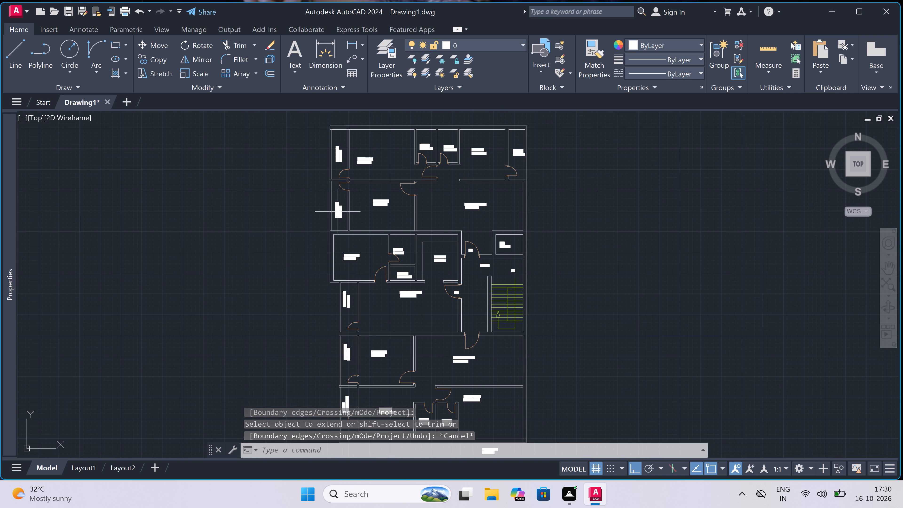
{"action": "scroll", "coordinate": [490, 138], "scroll_direction": "up", "scroll_amount": 2}
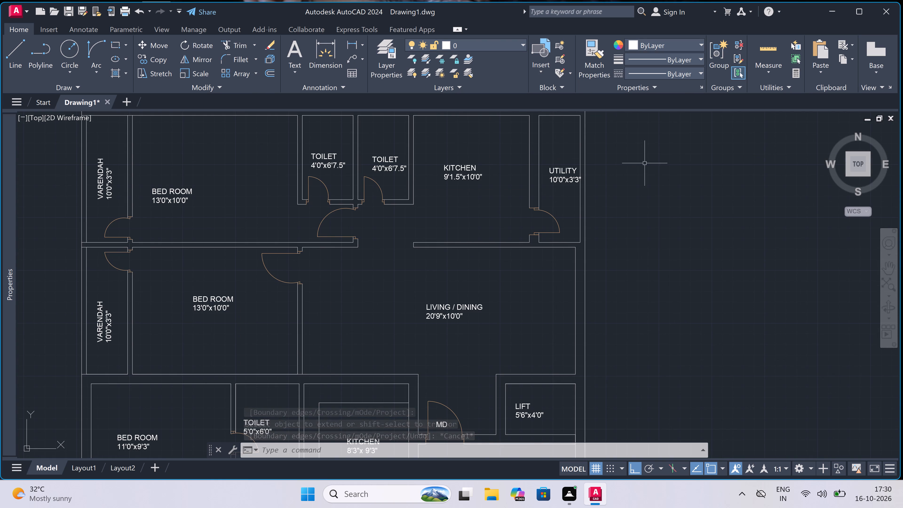
{"action": "scroll", "coordinate": [569, 210], "scroll_direction": "down", "scroll_amount": 3}
{"action": "scroll", "coordinate": [575, 190], "scroll_direction": "up", "scroll_amount": 4}
{"action": "scroll", "coordinate": [551, 223], "scroll_direction": "up", "scroll_amount": 2}
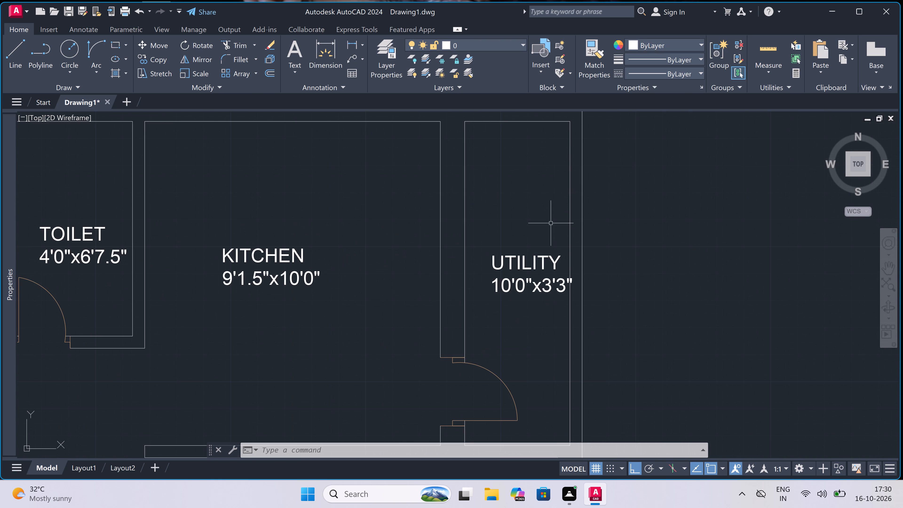
{"action": "left_click", "coordinate": [516, 266]}
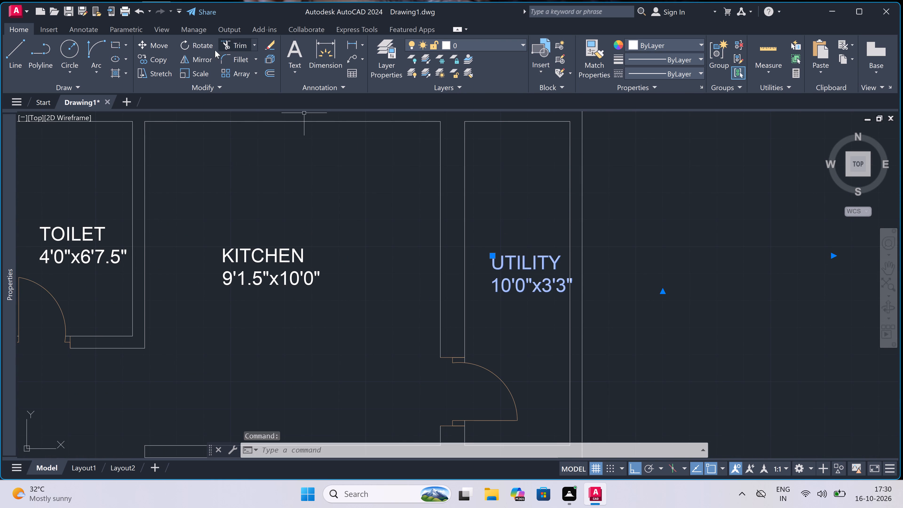
{"action": "left_click", "coordinate": [201, 44]}
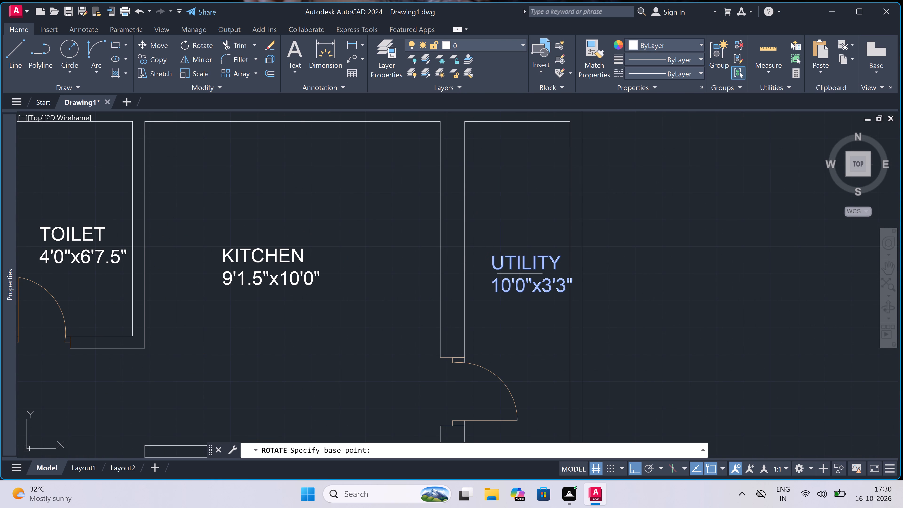
{"action": "left_click", "coordinate": [521, 273]}
{"action": "left_click", "coordinate": [515, 220]}
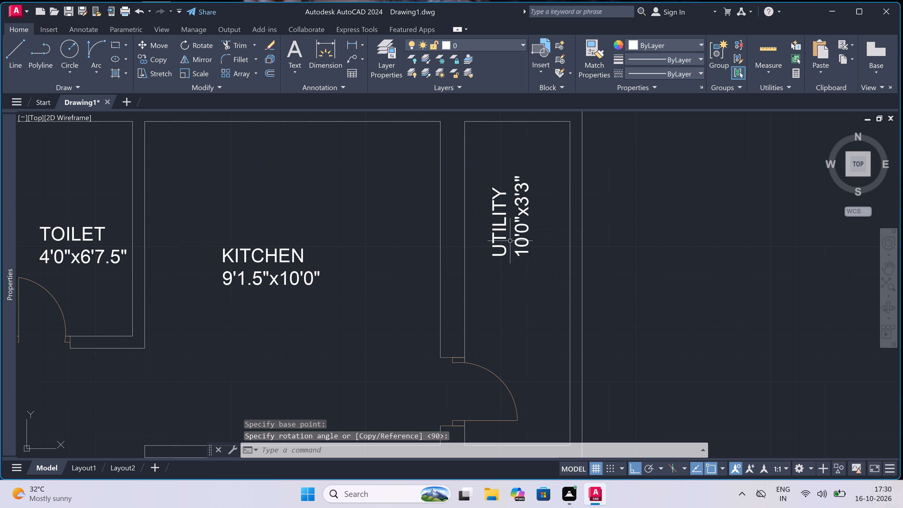
{"action": "key", "text": "Escape"}
Draw two short vertical jamb lines across the thickness of the lift's south wall, one for each side of the doorway.
{"action": "scroll", "coordinate": [503, 243], "scroll_direction": "down", "scroll_amount": 6}
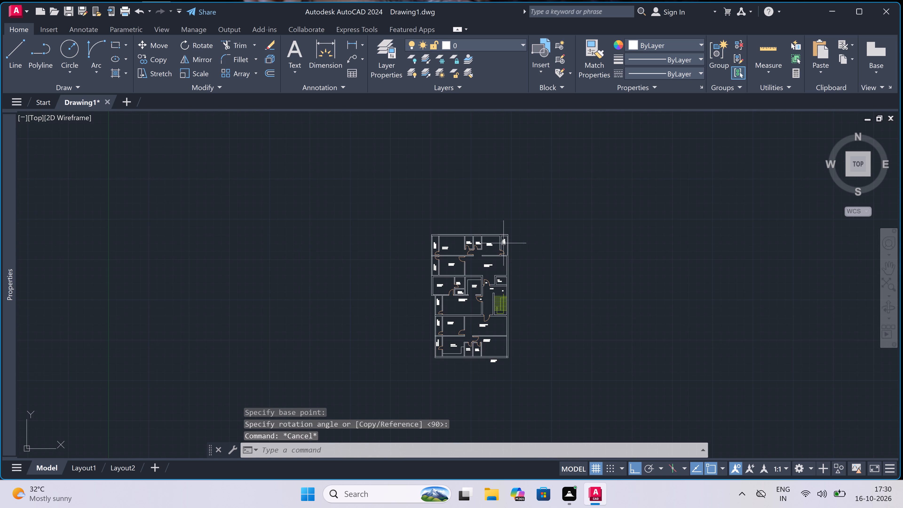
{"action": "scroll", "coordinate": [500, 276], "scroll_direction": "up", "scroll_amount": 4}
{"action": "scroll", "coordinate": [500, 276], "scroll_direction": "down", "scroll_amount": 2}
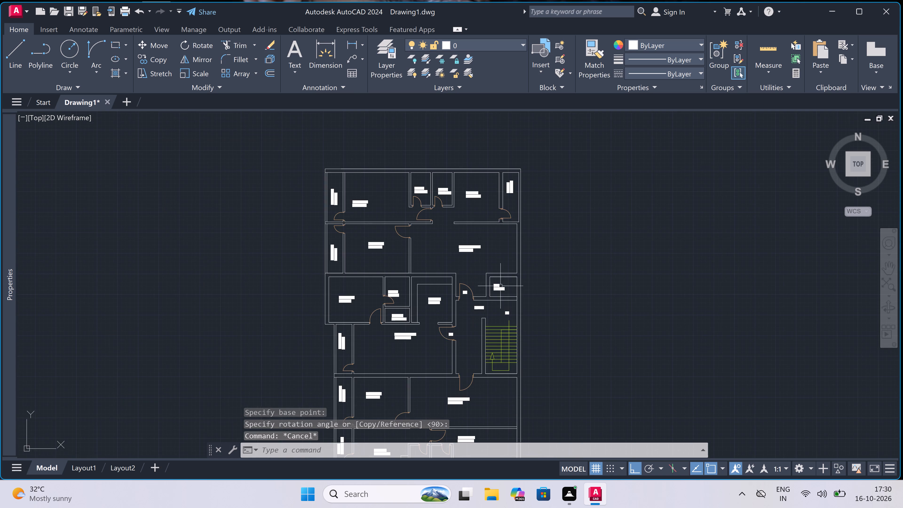
{"action": "scroll", "coordinate": [501, 294], "scroll_direction": "up", "scroll_amount": 4}
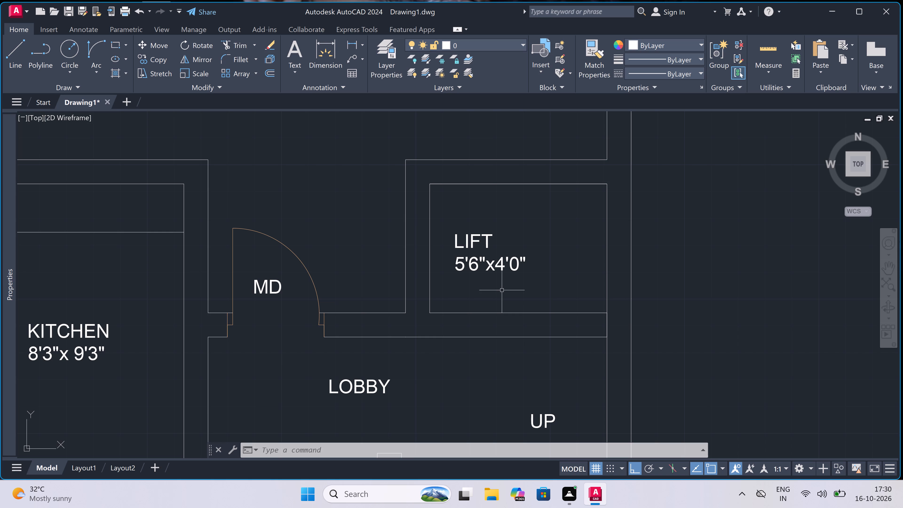
{"action": "key", "text": "l"}
{"action": "key", "text": "space"}
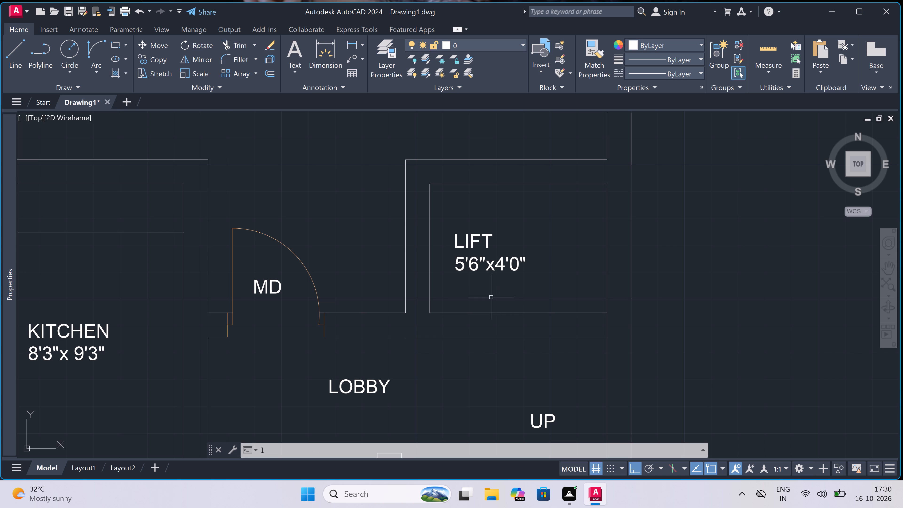
{"action": "left_click", "coordinate": [461, 314]}
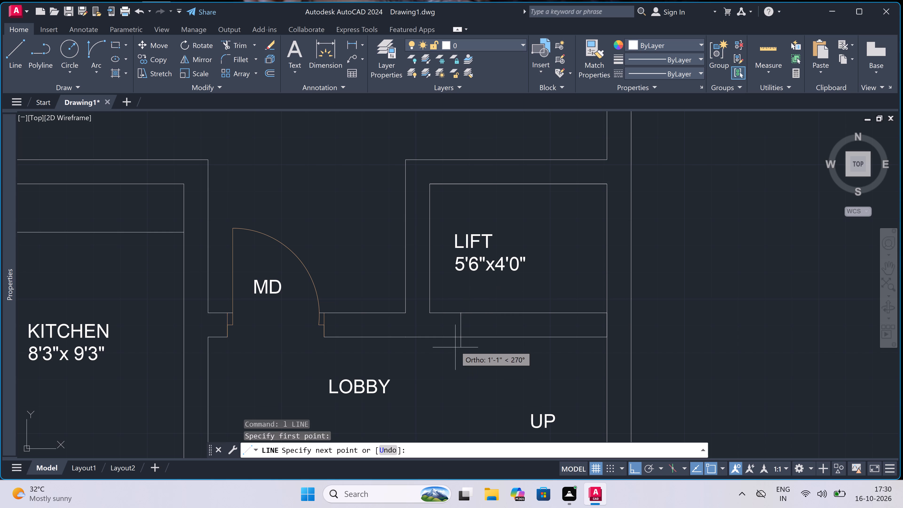
{"action": "left_click", "coordinate": [459, 337]}
{"action": "key", "text": "Escape"}
{"action": "key", "text": "space"}
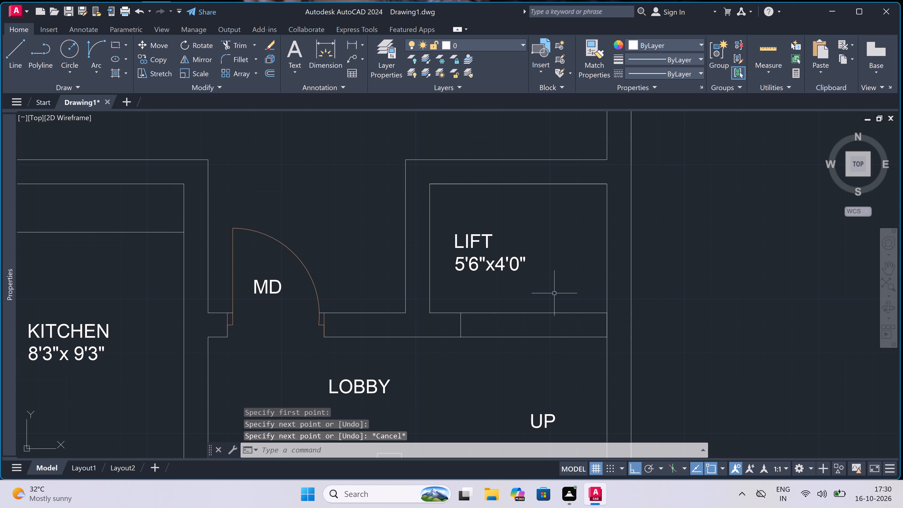
{"action": "left_click", "coordinate": [551, 313]}
{"action": "left_click", "coordinate": [551, 335]}
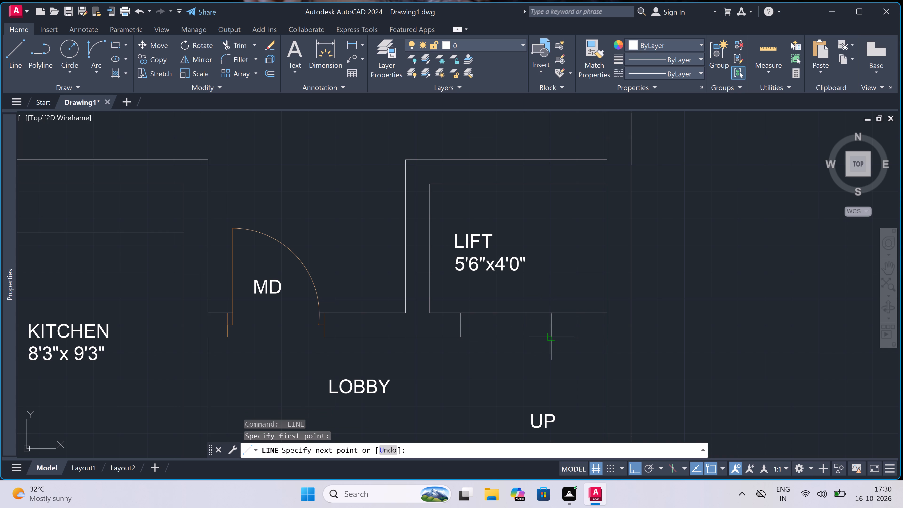
{"action": "key", "text": "Escape"}
Trim both lines of the lift's south wall between the two jamb lines to open the doorway to the lobby.
{"action": "key", "text": "t"}
{"action": "key", "text": "r"}
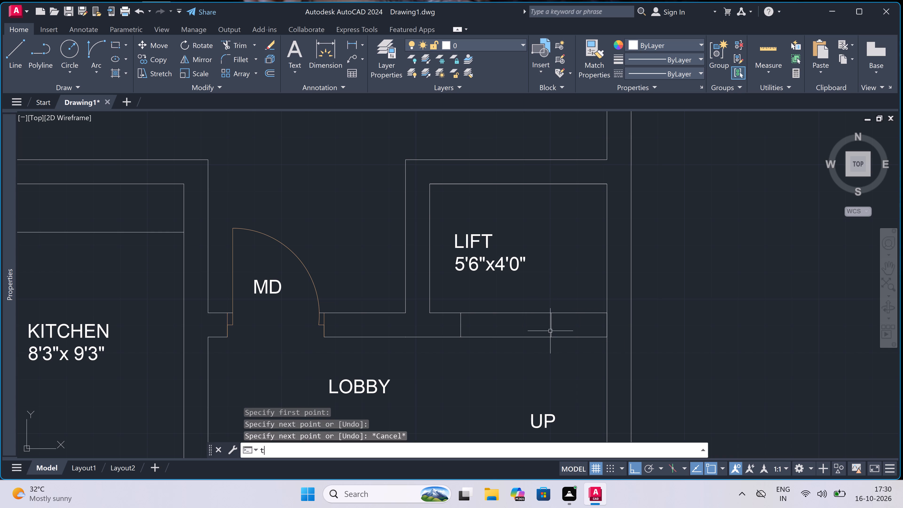
{"action": "key", "text": "space"}
{"action": "left_click", "coordinate": [520, 306]}
{"action": "left_click", "coordinate": [512, 349]}
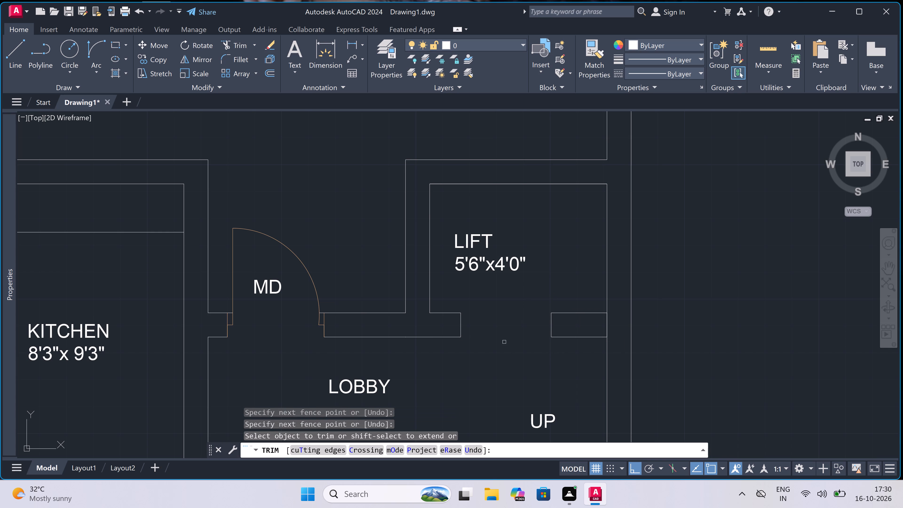
{"action": "key", "text": "Escape"}
Draw a horizontal line across the lift doorway between the midpoints of the two jamb lines.
{"action": "key", "text": "l"}
{"action": "key", "text": "space"}
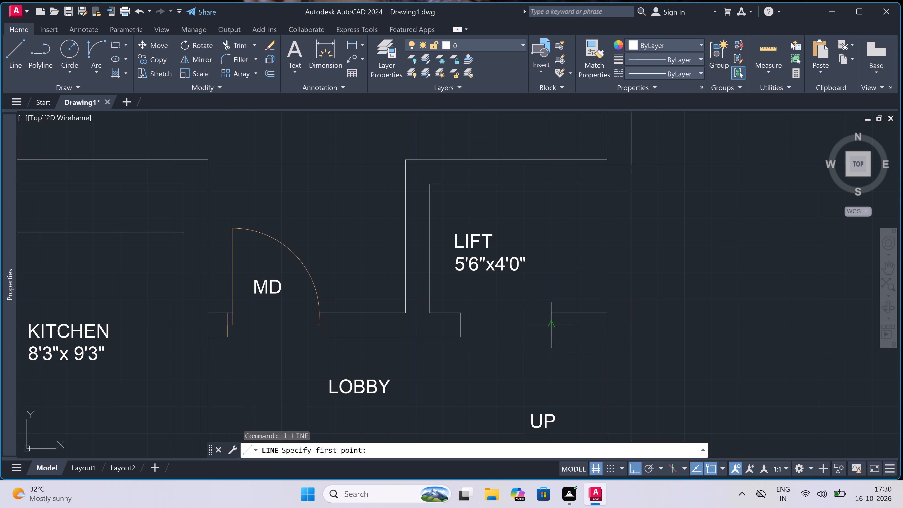
{"action": "left_click", "coordinate": [554, 322]}
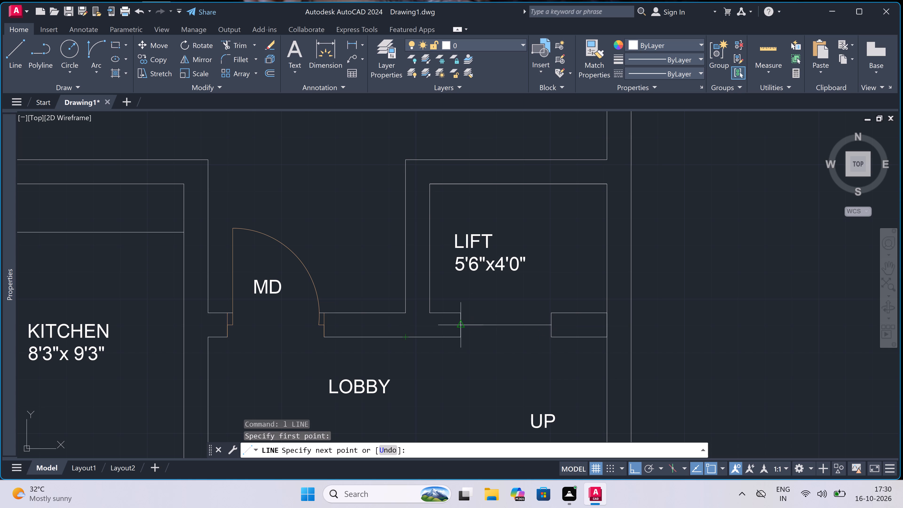
{"action": "left_click", "coordinate": [462, 325]}
{"action": "key", "text": "Escape"}
Draw the southern verandah's outer outline, 3'3" deep below the outer wall, from the eastern toilet's east wall line to the building's east edge.
{"action": "scroll", "coordinate": [463, 323], "scroll_direction": "down", "scroll_amount": 5}
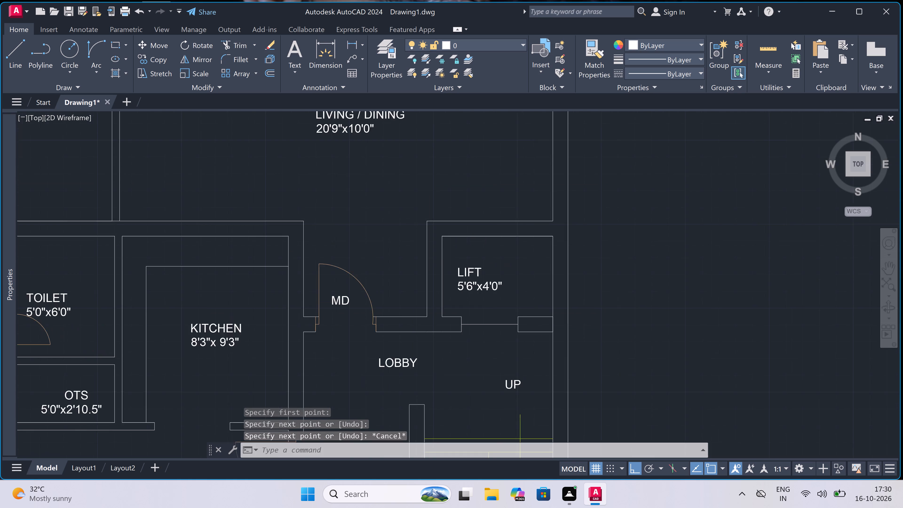
{"action": "scroll", "coordinate": [462, 355], "scroll_direction": "up", "scroll_amount": 3}
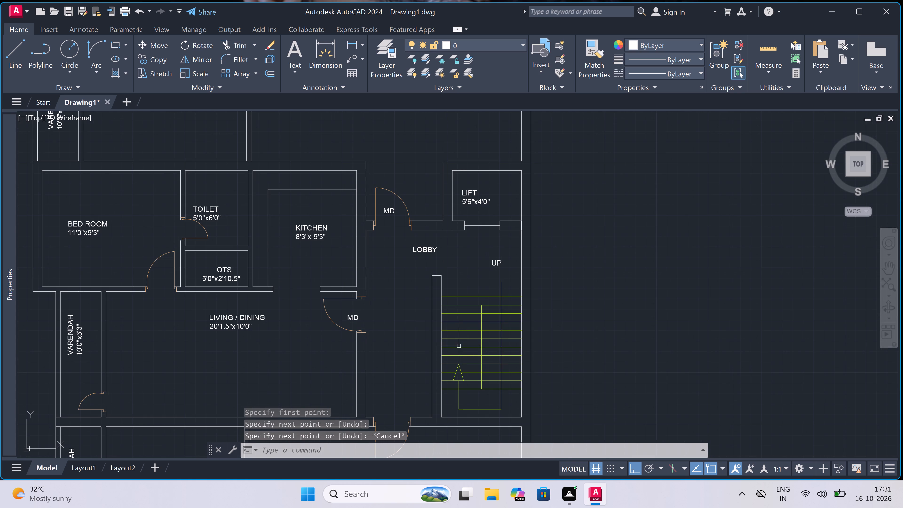
{"action": "scroll", "coordinate": [423, 242], "scroll_direction": "down", "scroll_amount": 3}
{"action": "scroll", "coordinate": [430, 342], "scroll_direction": "up", "scroll_amount": 2}
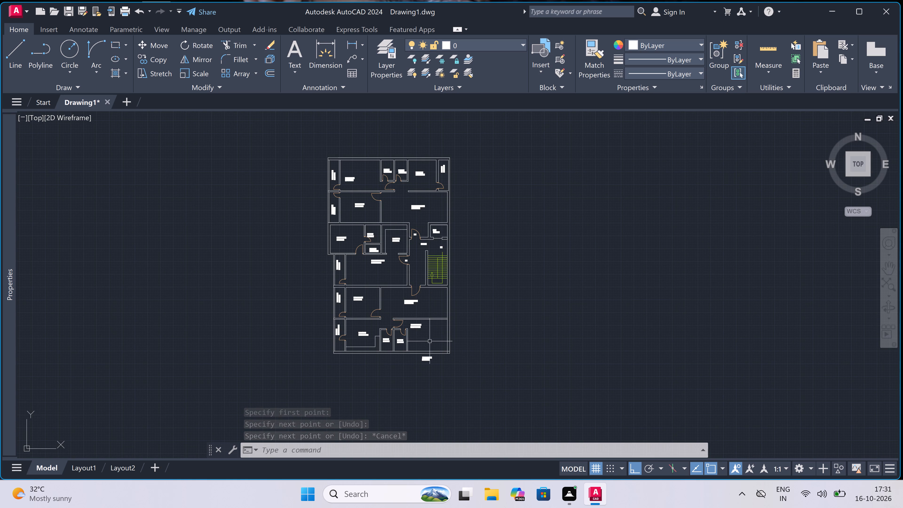
{"action": "scroll", "coordinate": [427, 332], "scroll_direction": "down", "scroll_amount": 4}
{"action": "scroll", "coordinate": [426, 367], "scroll_direction": "up", "scroll_amount": 4}
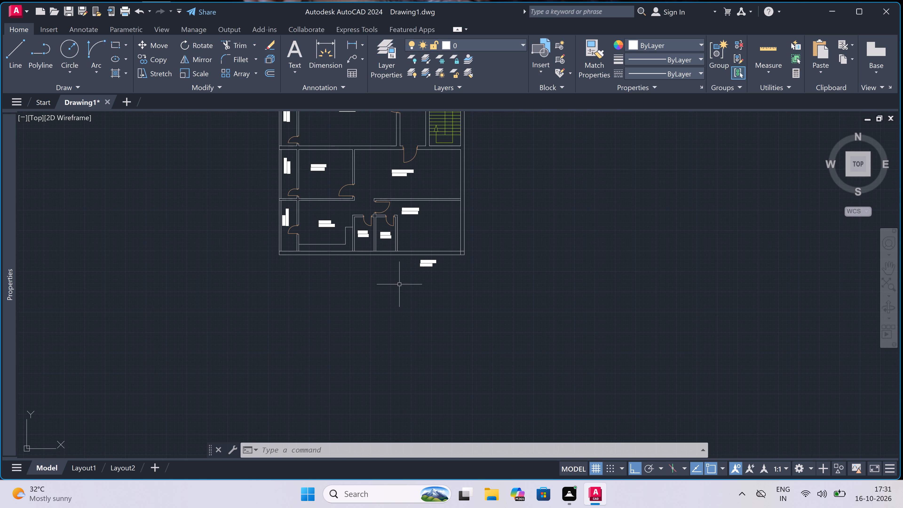
{"action": "scroll", "coordinate": [412, 264], "scroll_direction": "up", "scroll_amount": 2}
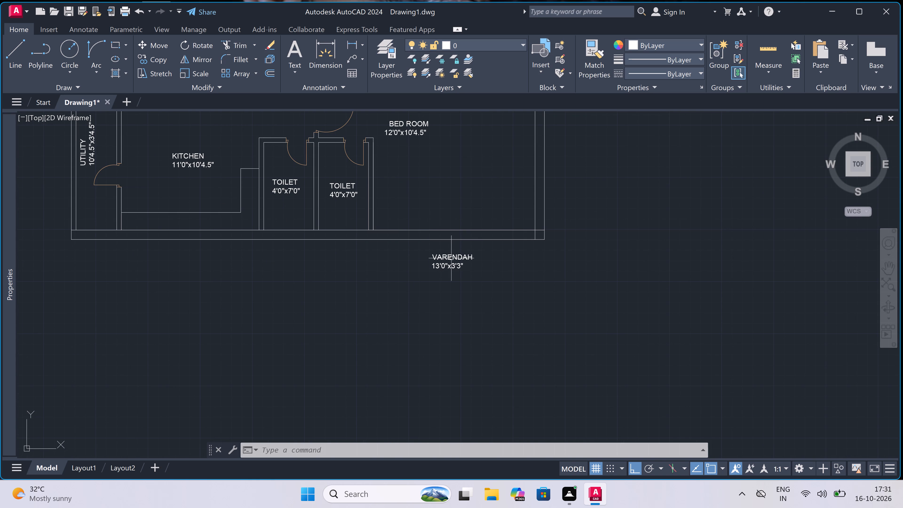
{"action": "key", "text": "l"}
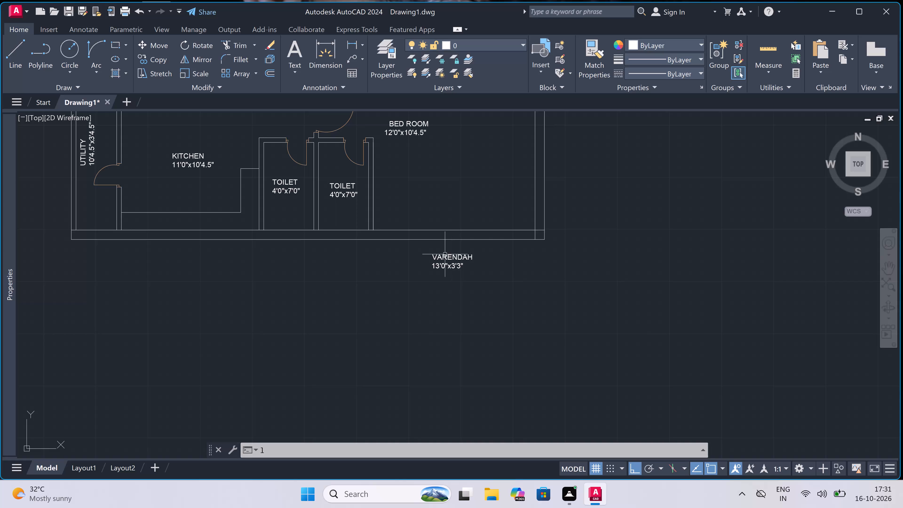
{"action": "key", "text": "space"}
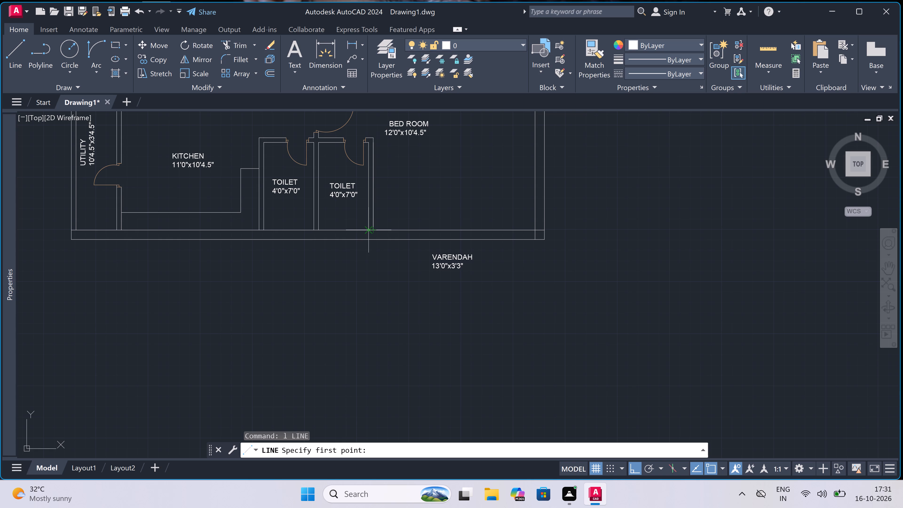
{"action": "scroll", "coordinate": [370, 229], "scroll_direction": "up", "scroll_amount": 2}
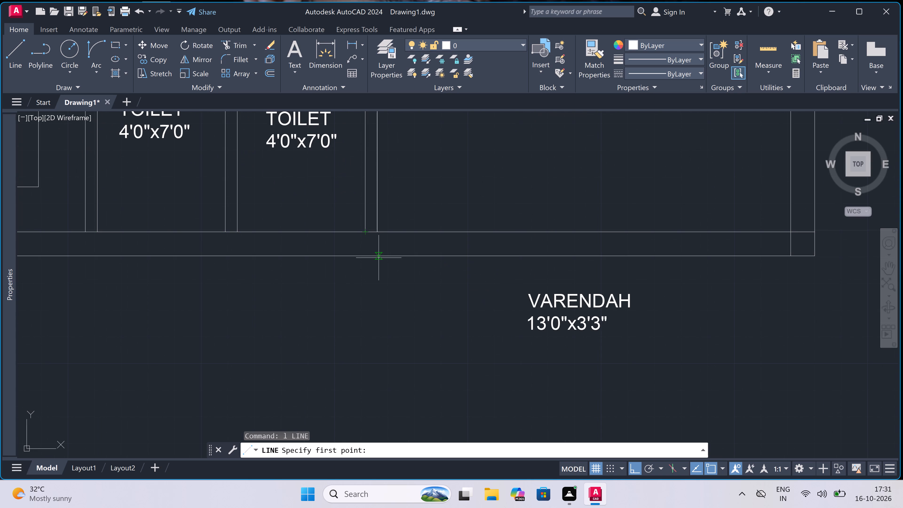
{"action": "left_click", "coordinate": [377, 226]}
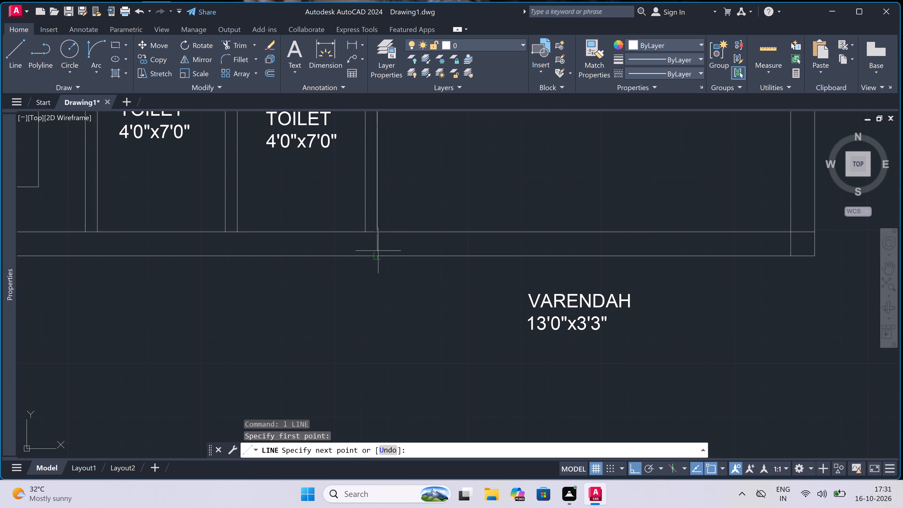
{"action": "left_click", "coordinate": [376, 260]}
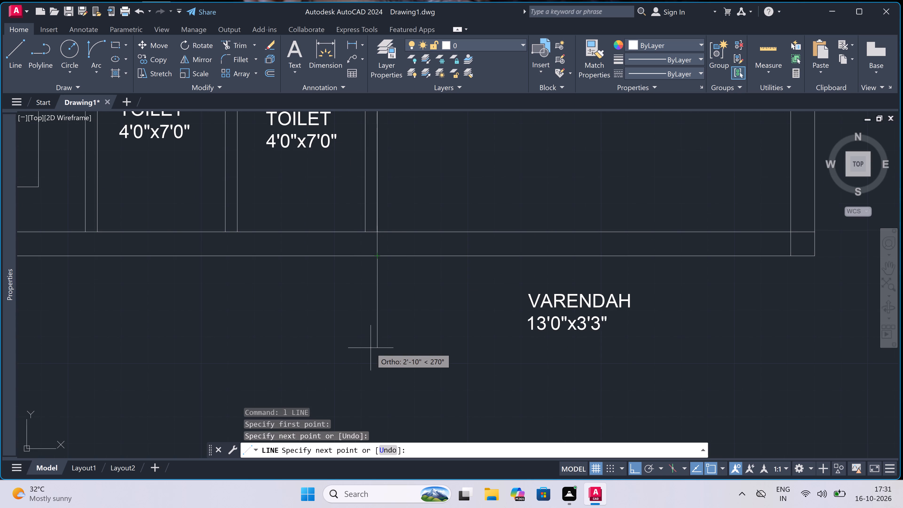
{"action": "type", "text": "3'3\""}
{"action": "key", "text": "space"}
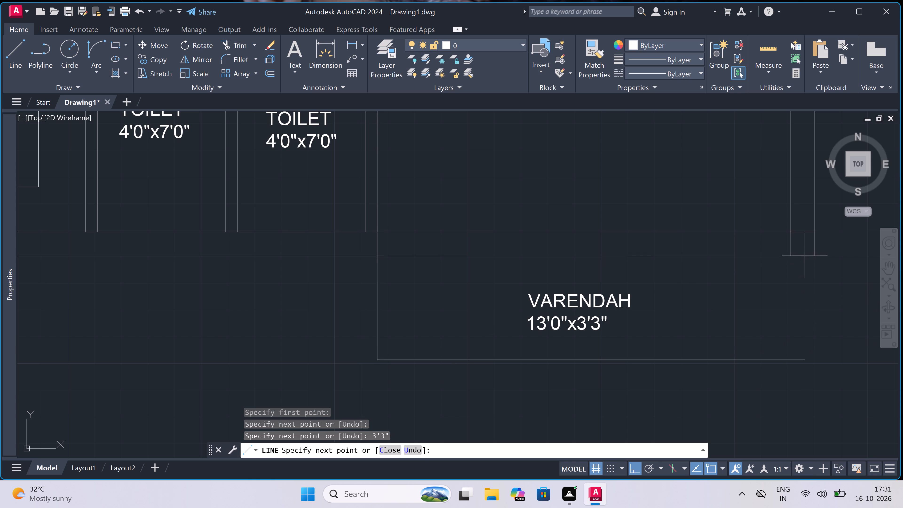
{"action": "left_click", "coordinate": [816, 357]}
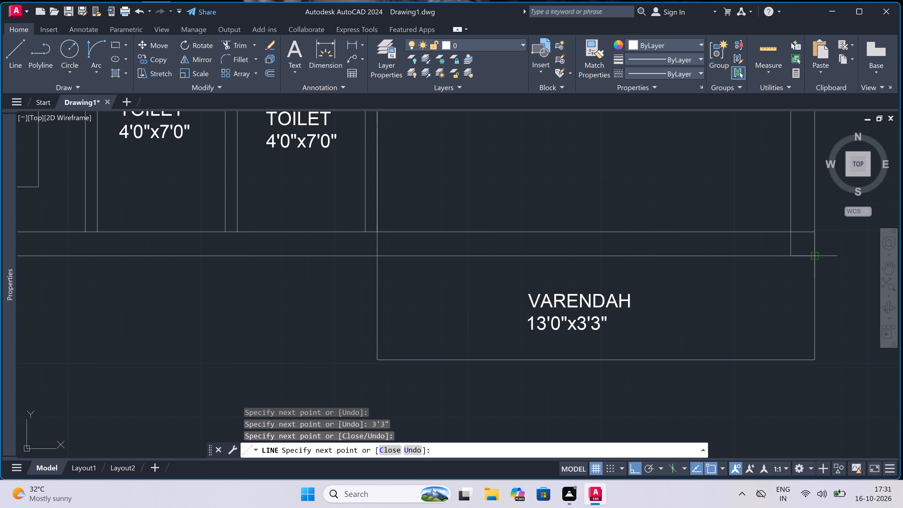
{"action": "left_click", "coordinate": [814, 256]}
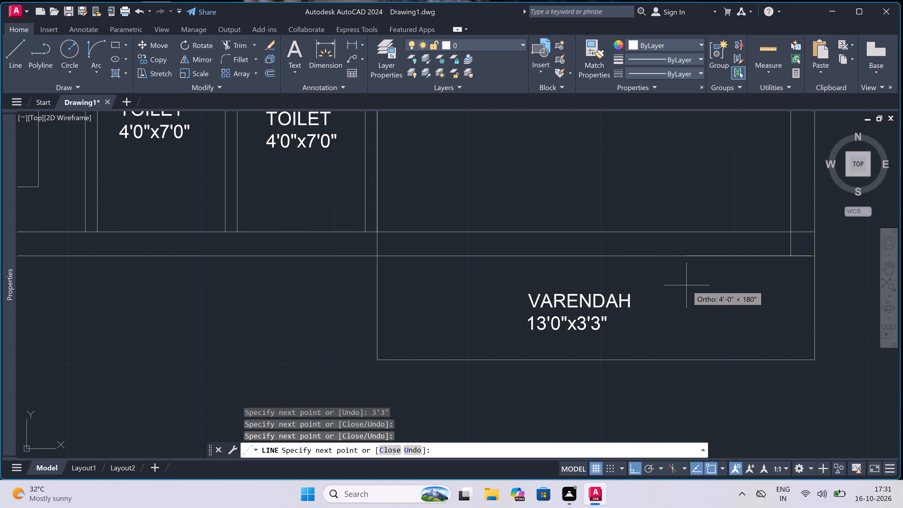
Draw the verandah's inner east and south wall lines 4.5" inside the outline, ending the south line at the west side.
{"action": "type", "text": "4.5\""}
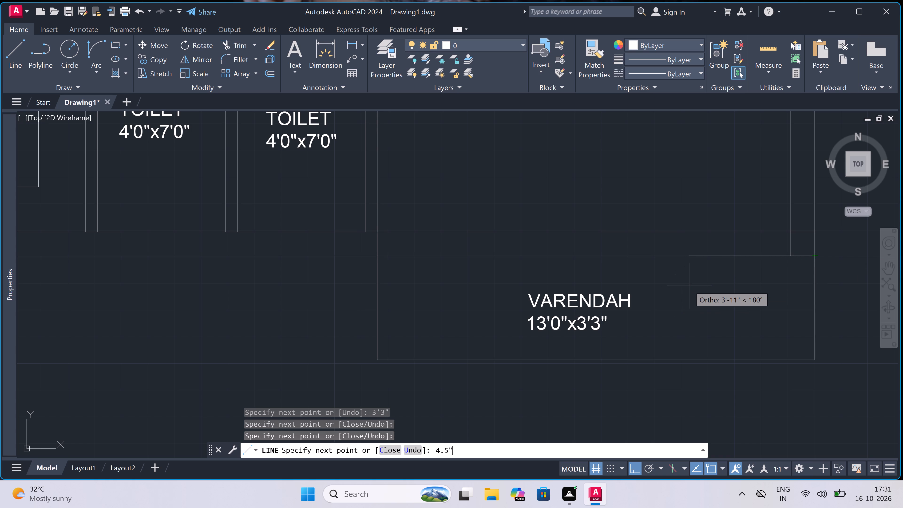
{"action": "key", "text": "space"}
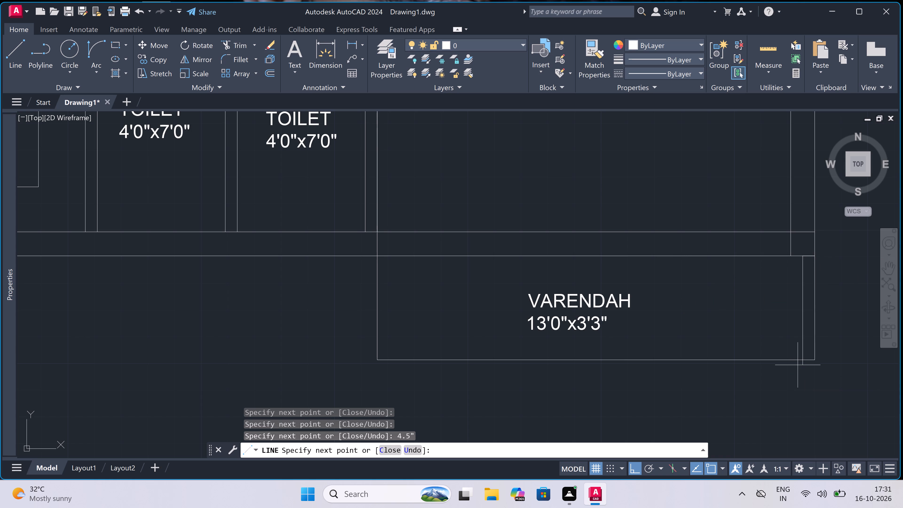
{"action": "double_click", "coordinate": [803, 357]}
{"action": "type", "text": "4.5\""}
{"action": "key", "text": "space"}
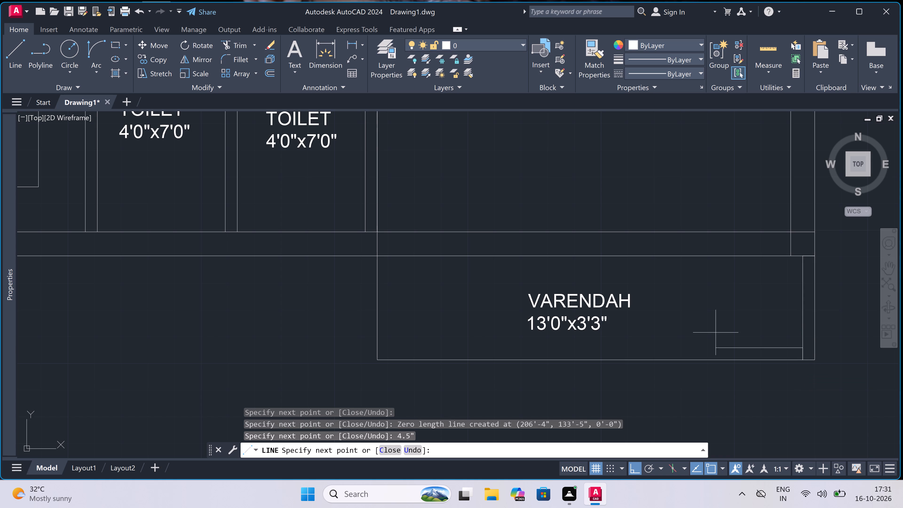
{"action": "left_click", "coordinate": [376, 350]}
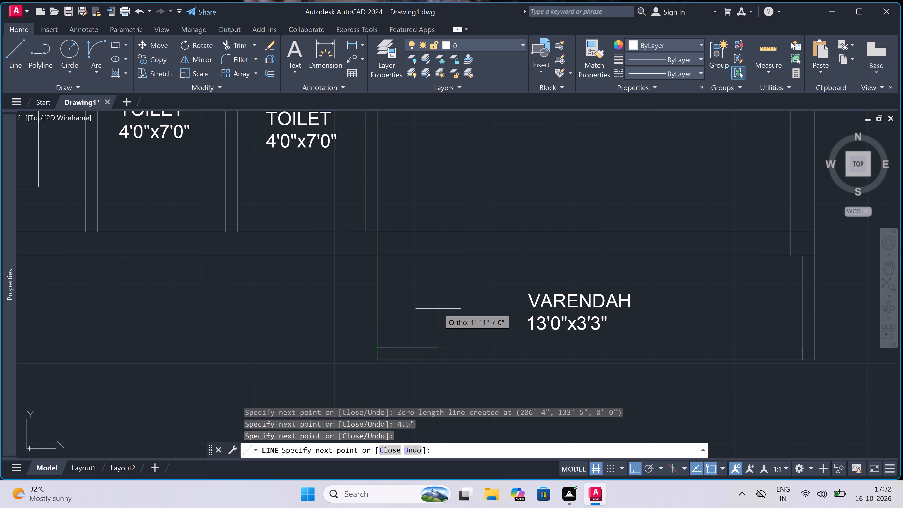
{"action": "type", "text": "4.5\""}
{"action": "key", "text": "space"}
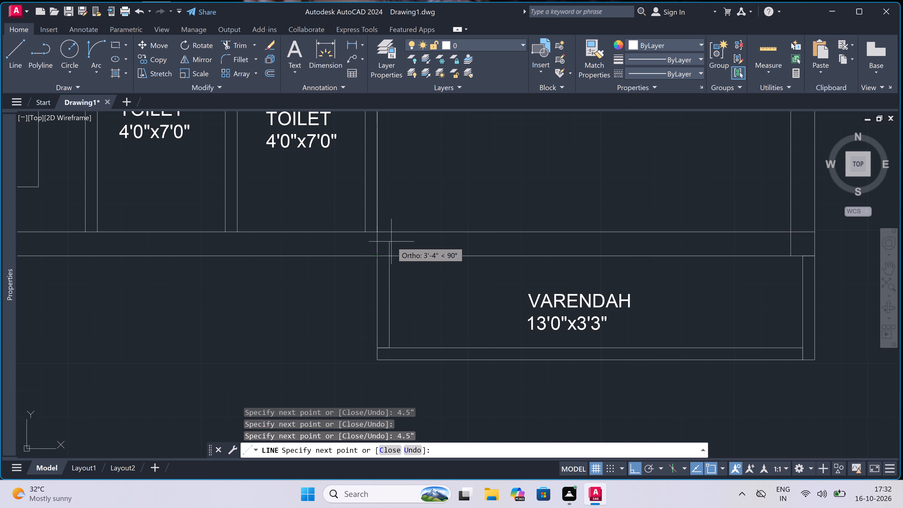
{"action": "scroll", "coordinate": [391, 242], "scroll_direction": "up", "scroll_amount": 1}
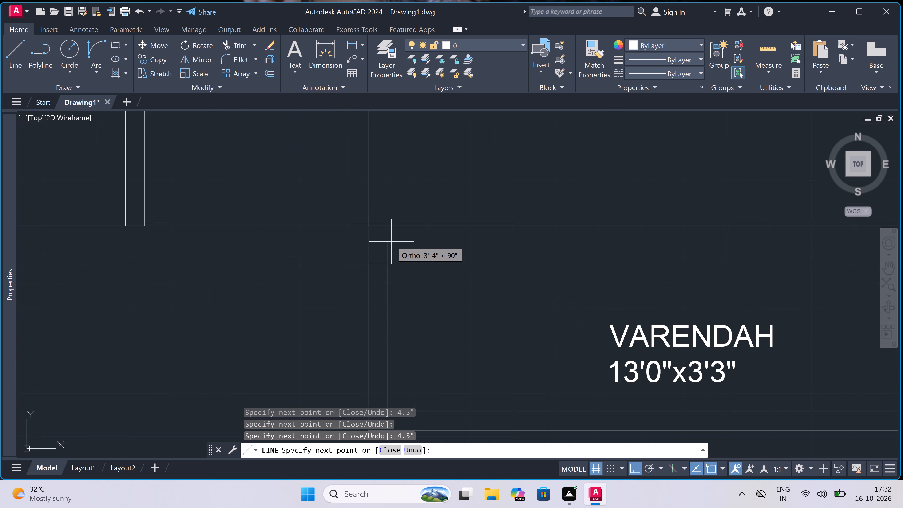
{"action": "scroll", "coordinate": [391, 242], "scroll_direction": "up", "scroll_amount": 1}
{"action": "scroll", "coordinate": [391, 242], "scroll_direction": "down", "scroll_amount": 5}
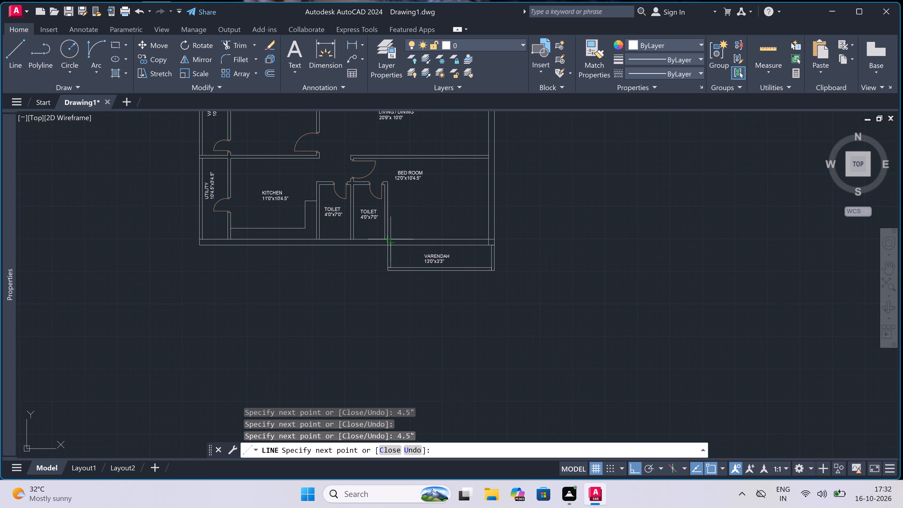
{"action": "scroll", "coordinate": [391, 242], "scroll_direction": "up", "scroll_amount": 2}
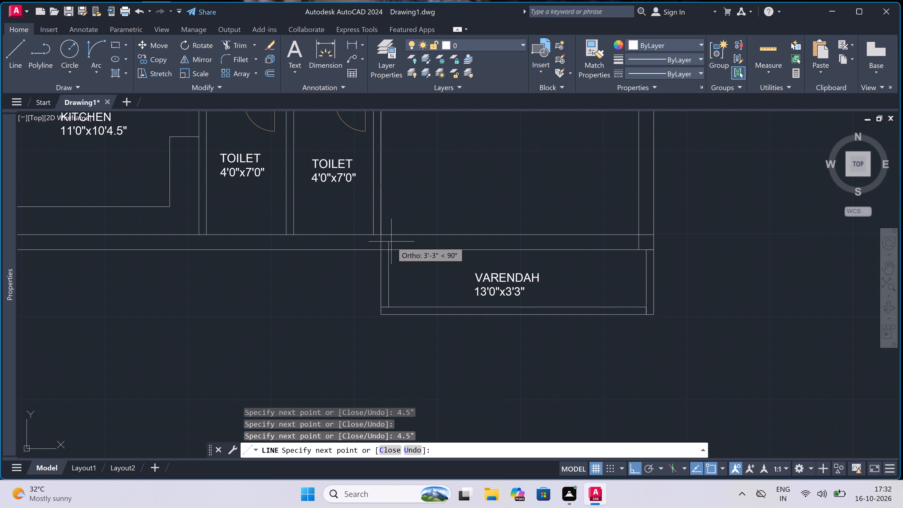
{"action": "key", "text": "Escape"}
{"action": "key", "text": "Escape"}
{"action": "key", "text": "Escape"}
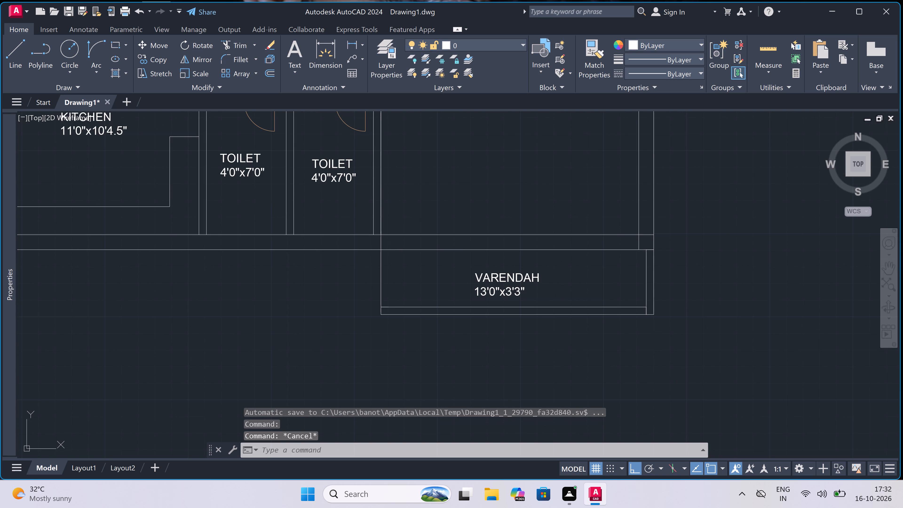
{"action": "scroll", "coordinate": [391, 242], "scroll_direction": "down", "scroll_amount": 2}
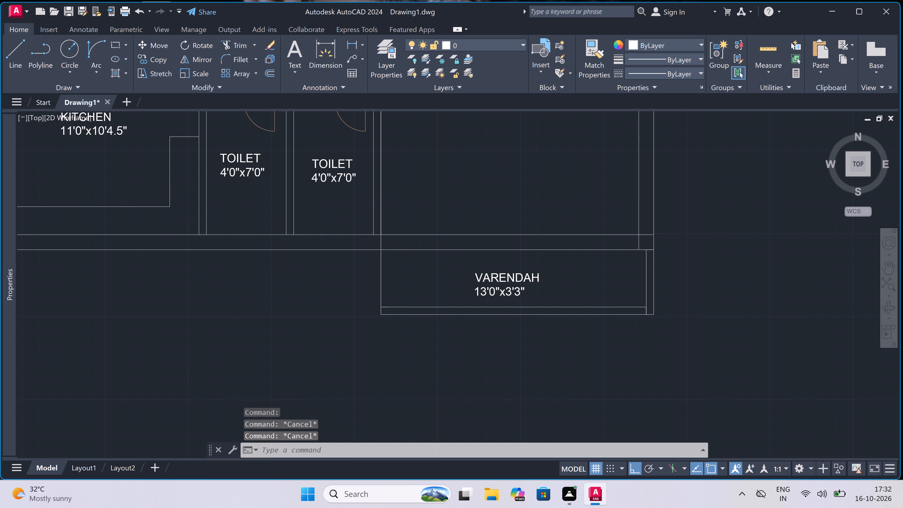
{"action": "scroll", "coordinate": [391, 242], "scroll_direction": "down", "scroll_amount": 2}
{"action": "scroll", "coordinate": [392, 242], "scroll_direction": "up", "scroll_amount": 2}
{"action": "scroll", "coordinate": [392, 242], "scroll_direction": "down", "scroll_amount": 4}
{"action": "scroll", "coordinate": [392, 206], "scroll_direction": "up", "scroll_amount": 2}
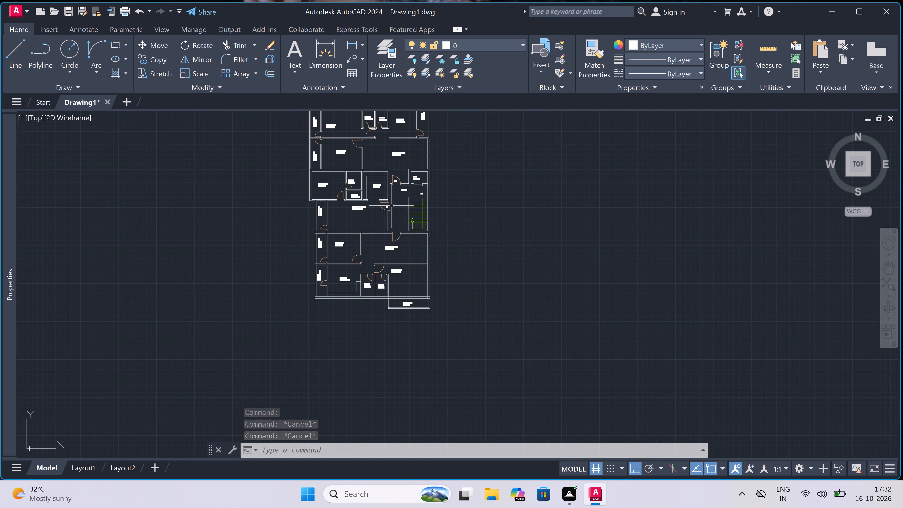
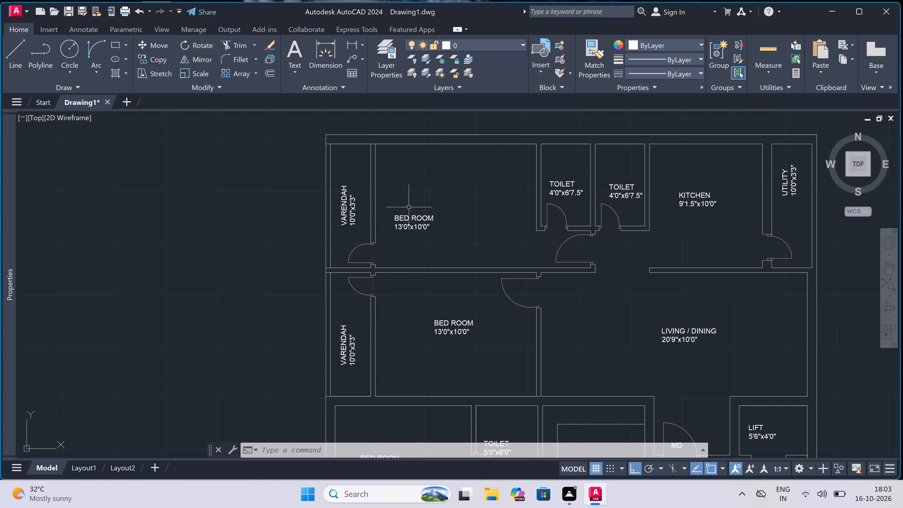
Make line2 the current layer.
{"action": "scroll", "coordinate": [412, 225], "scroll_direction": "down", "scroll_amount": 3}
{"action": "scroll", "coordinate": [412, 204], "scroll_direction": "up", "scroll_amount": 3}
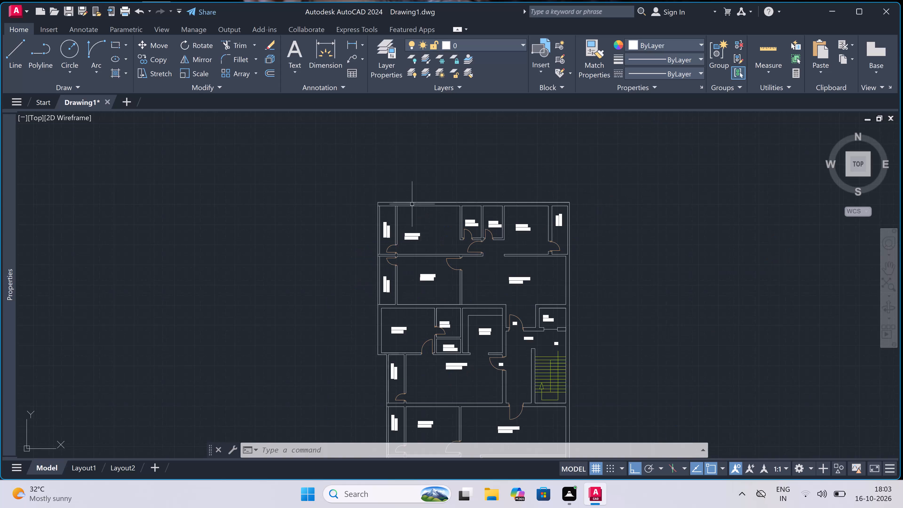
{"action": "double_click", "coordinate": [476, 47]}
{"action": "left_click", "coordinate": [492, 47]}
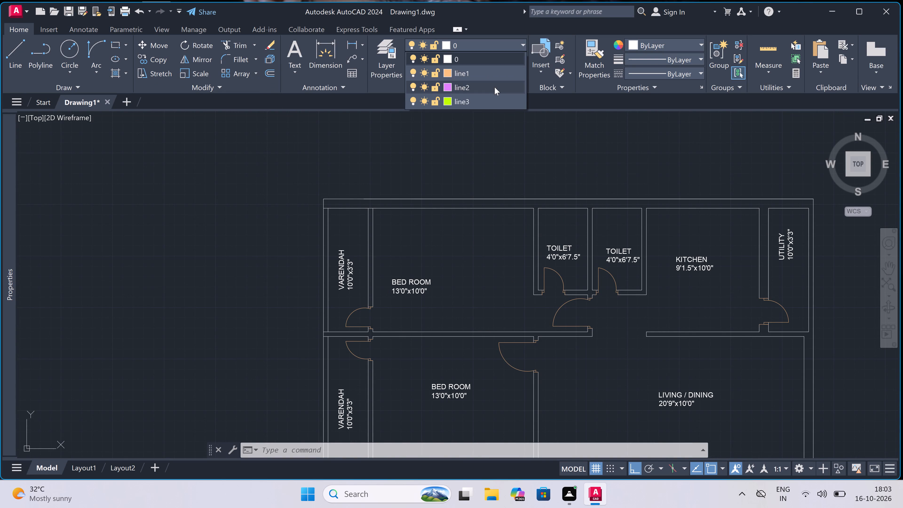
{"action": "double_click", "coordinate": [495, 87]}
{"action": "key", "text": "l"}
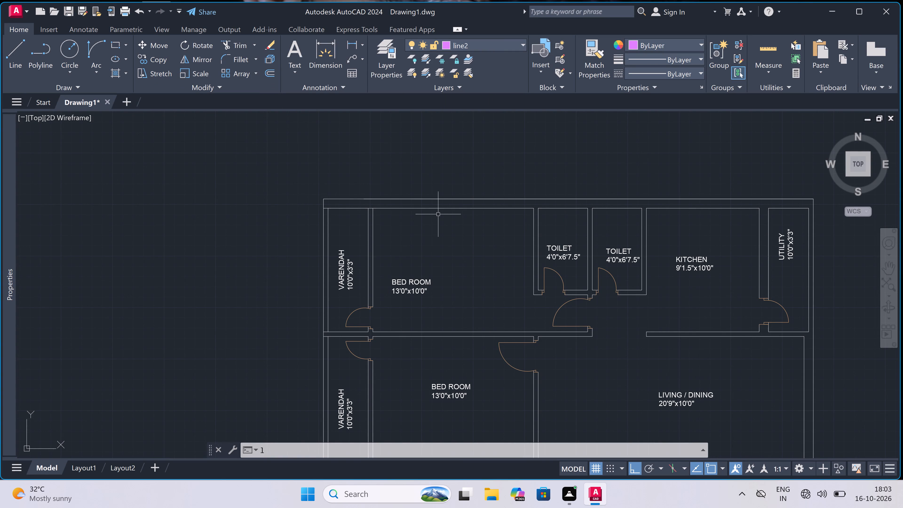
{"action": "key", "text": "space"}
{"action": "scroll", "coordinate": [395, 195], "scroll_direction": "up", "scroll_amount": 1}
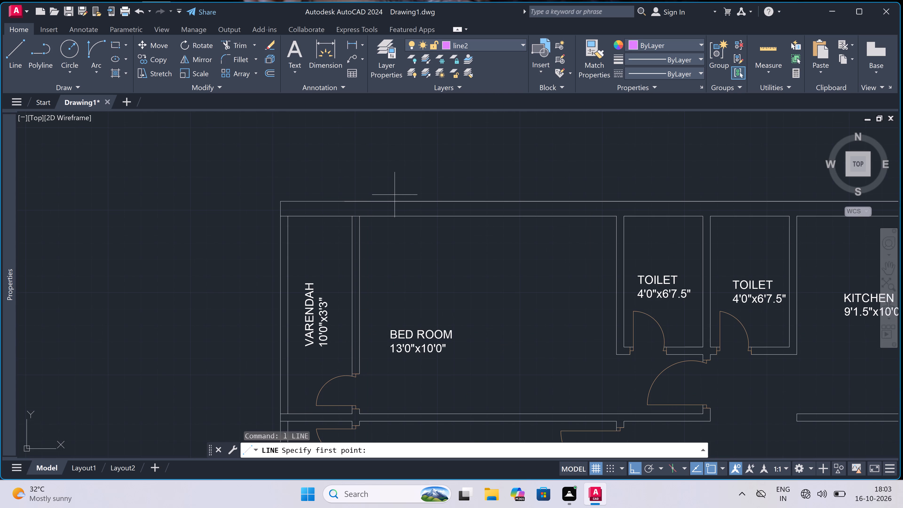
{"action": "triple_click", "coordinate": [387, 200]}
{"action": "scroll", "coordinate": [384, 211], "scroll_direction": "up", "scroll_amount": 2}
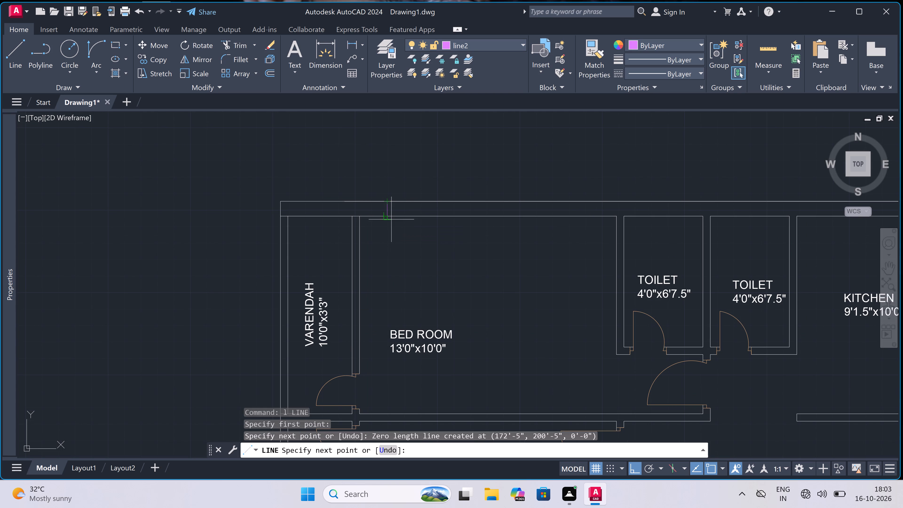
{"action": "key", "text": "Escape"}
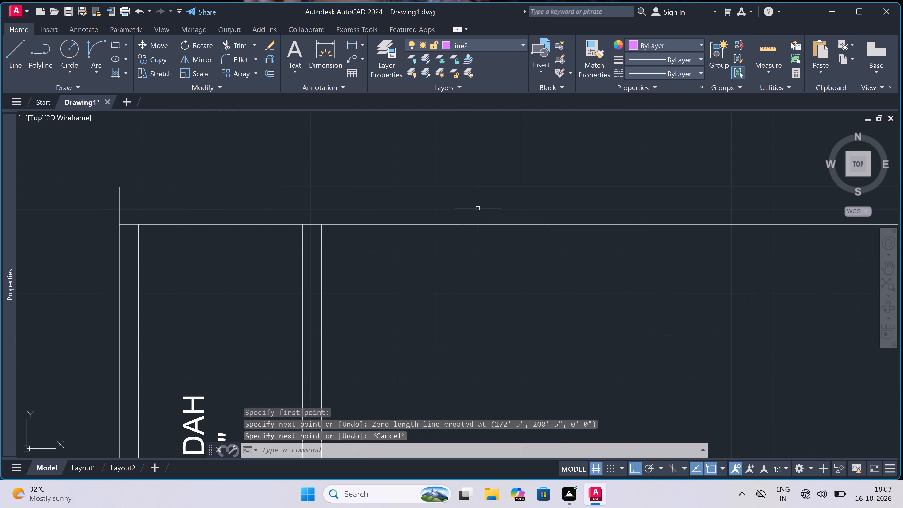
Draw a window in the top bedroom's outer wall: a jamb line across the wall, a 5' centre line along it, and the second jamb.
{"action": "scroll", "coordinate": [478, 208], "scroll_direction": "down", "scroll_amount": 2}
{"action": "key", "text": "space"}
{"action": "double_click", "coordinate": [482, 199]}
{"action": "scroll", "coordinate": [482, 203], "scroll_direction": "up", "scroll_amount": 2}
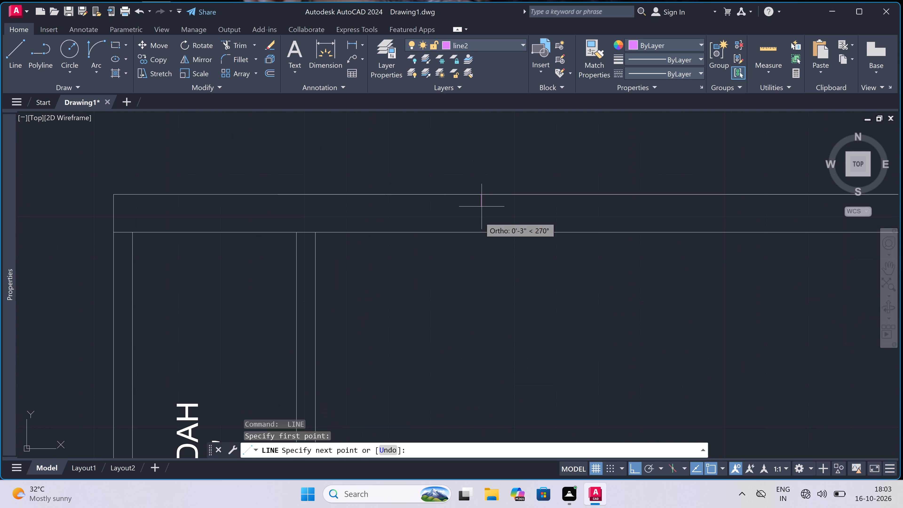
{"action": "triple_click", "coordinate": [481, 237]}
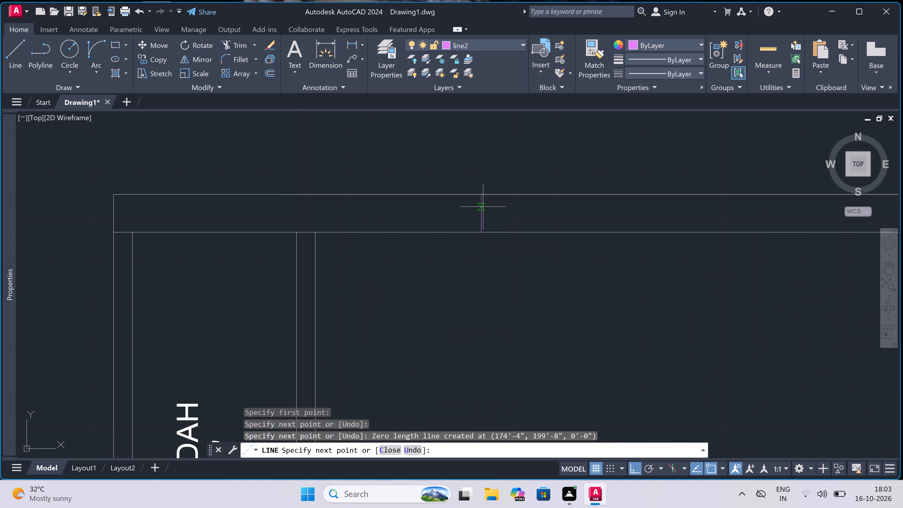
{"action": "double_click", "coordinate": [483, 211]}
{"action": "key", "text": "5"}
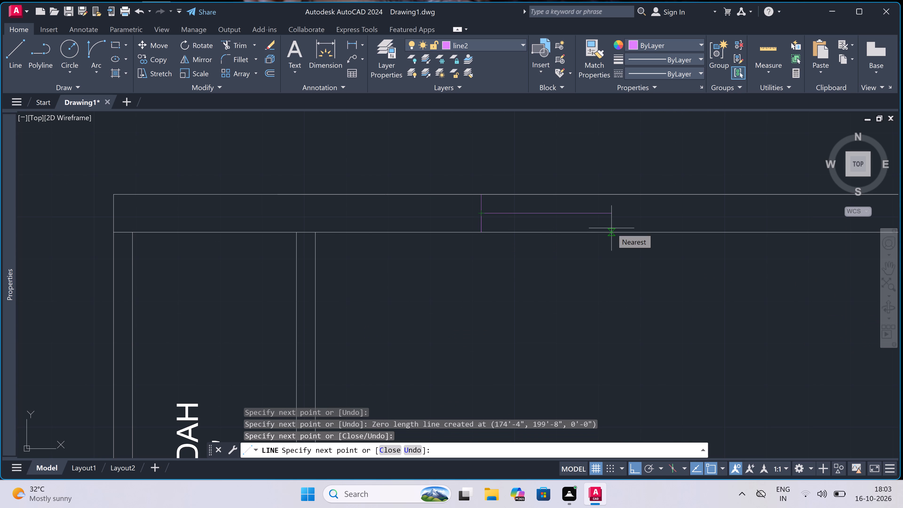
{"action": "key", "text": "apostrophe"}
{"action": "key", "text": "space"}
{"action": "scroll", "coordinate": [611, 227], "scroll_direction": "down", "scroll_amount": 4}
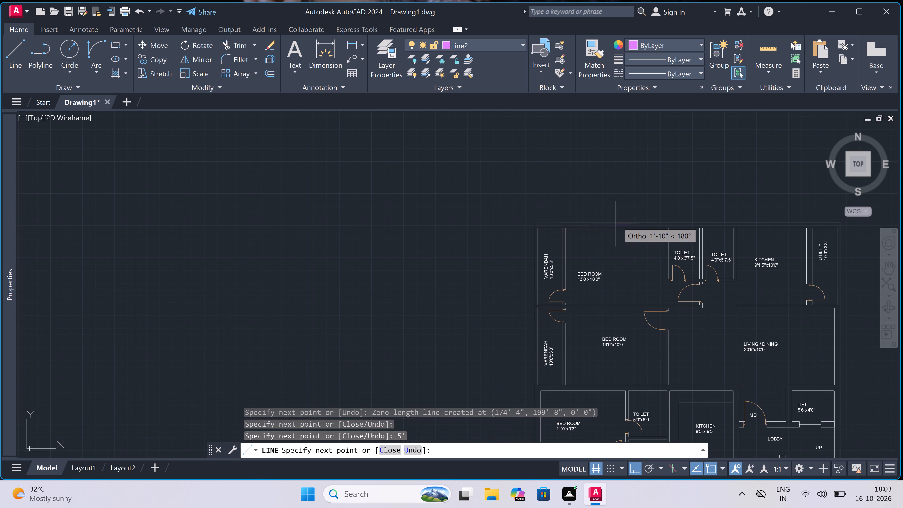
{"action": "scroll", "coordinate": [643, 220], "scroll_direction": "up", "scroll_amount": 4}
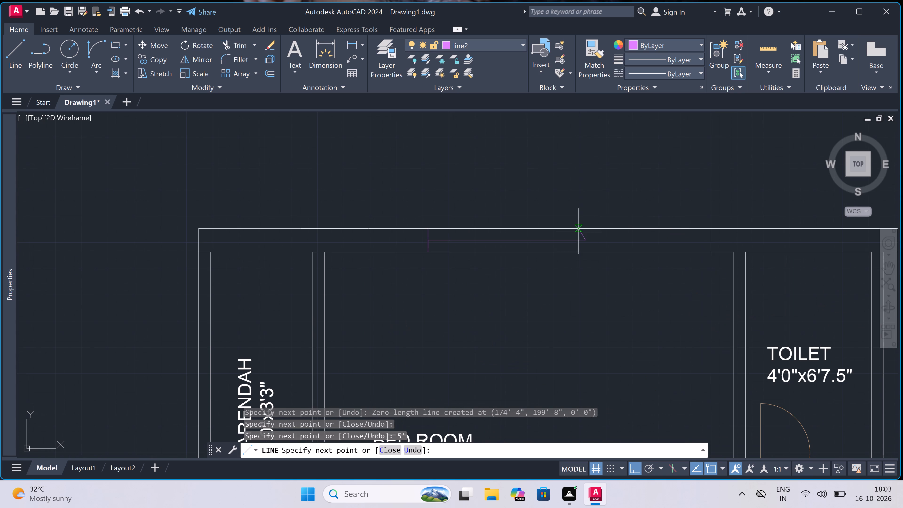
{"action": "double_click", "coordinate": [585, 227]}
{"action": "double_click", "coordinate": [586, 250]}
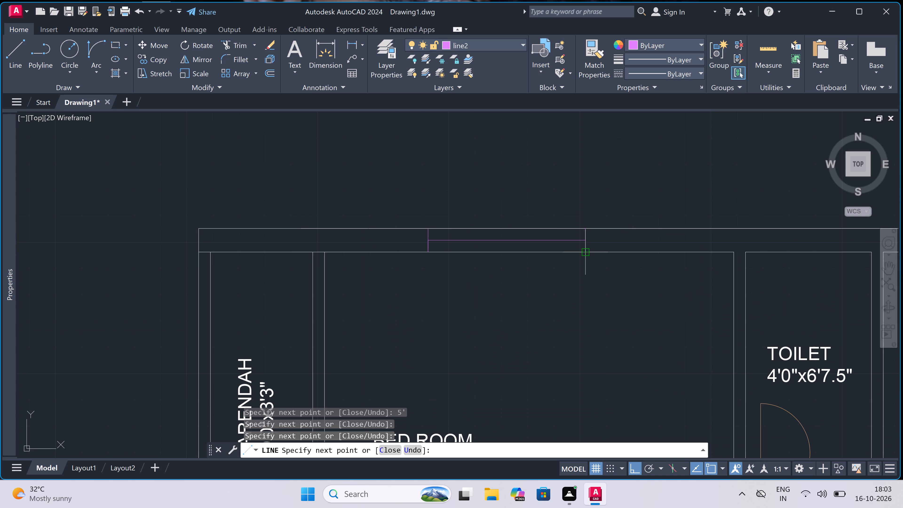
{"action": "key", "text": "Escape"}
Trim the inner and outer wall lines between the two jambs of the bedroom window.
{"action": "key", "text": "t"}
{"action": "key", "text": "r"}
{"action": "key", "text": "space"}
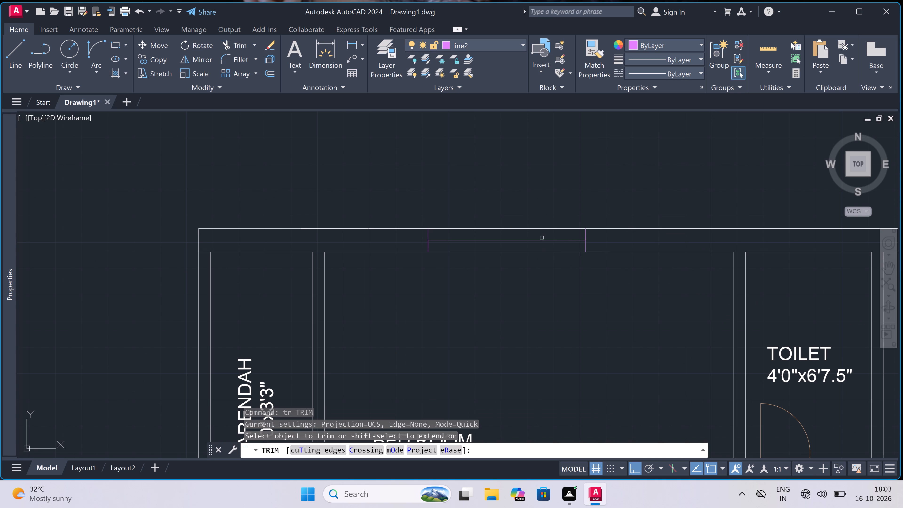
{"action": "triple_click", "coordinate": [531, 247]}
{"action": "triple_click", "coordinate": [526, 258]}
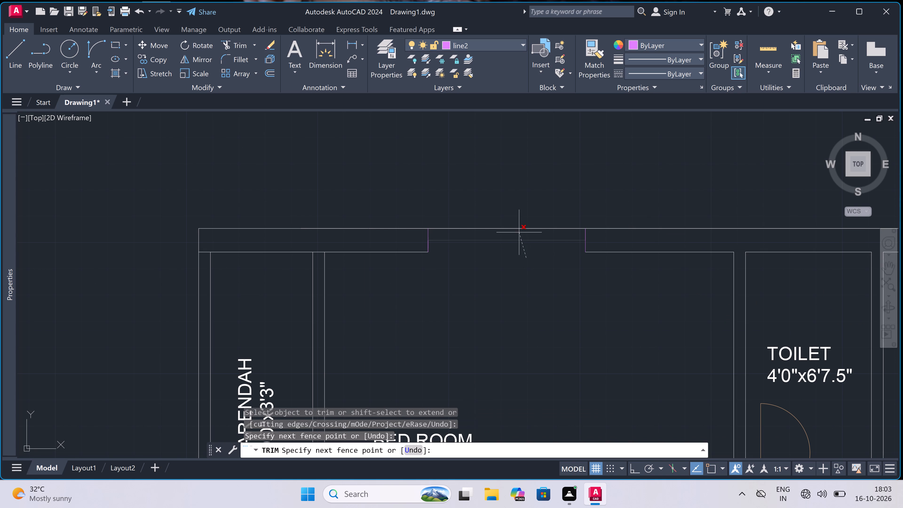
{"action": "left_click", "coordinate": [500, 256]}
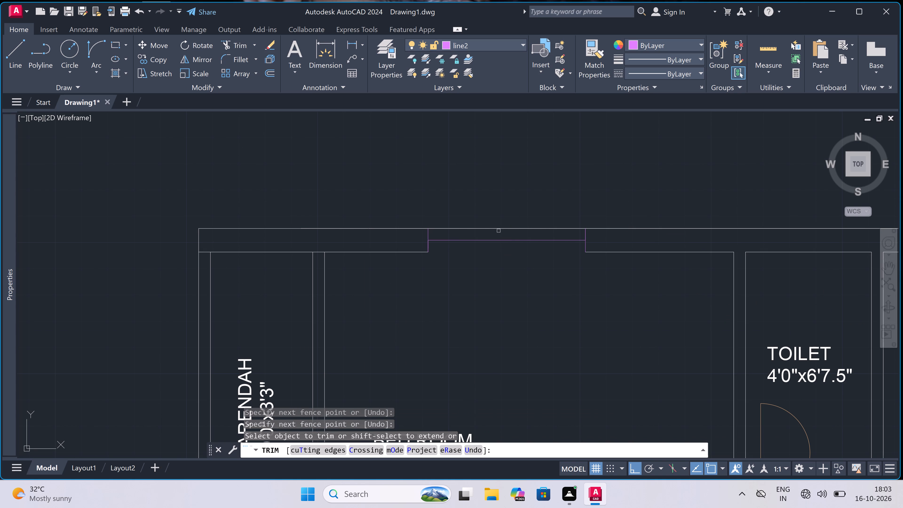
{"action": "left_click", "coordinate": [499, 232]}
{"action": "double_click", "coordinate": [505, 222]}
{"action": "key", "text": "Escape"}
Draw lines between the jambs along the outer and inner wall faces to close the bedroom window.
{"action": "key", "text": "l"}
{"action": "key", "text": "space"}
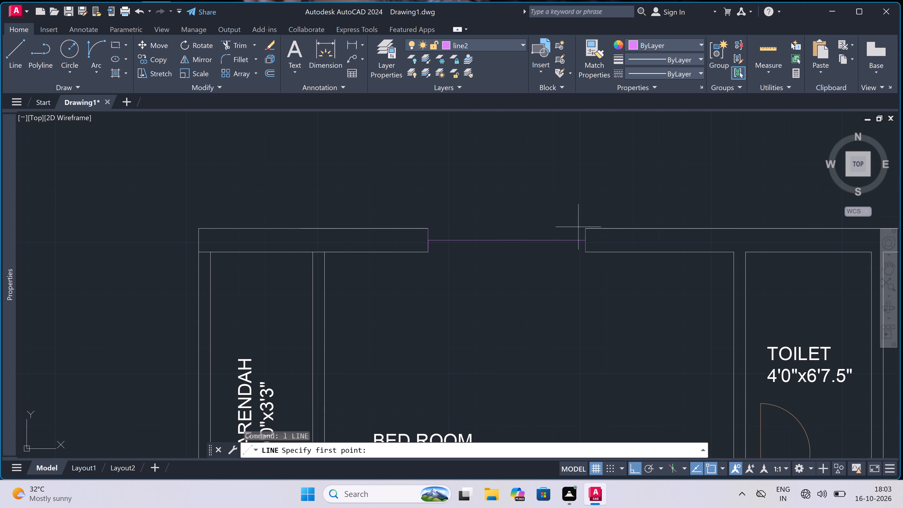
{"action": "double_click", "coordinate": [585, 228]}
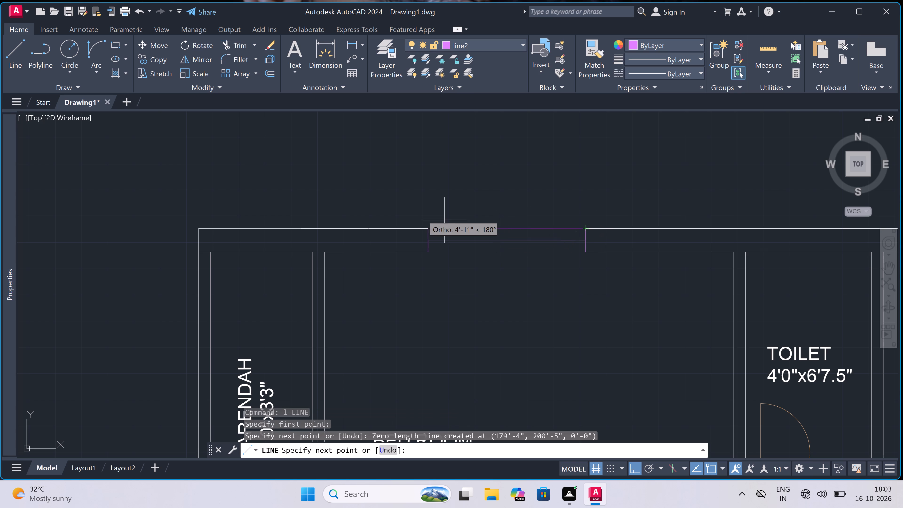
{"action": "double_click", "coordinate": [430, 228]}
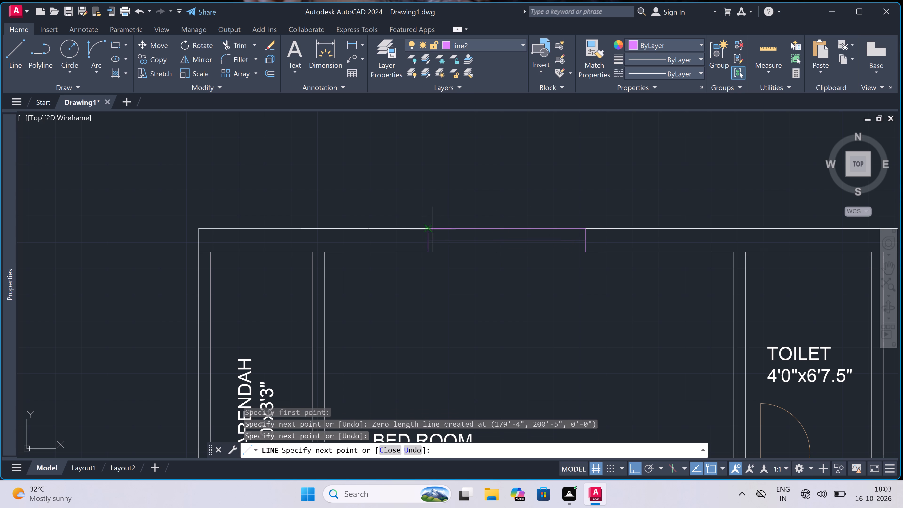
{"action": "key", "text": "Escape"}
{"action": "key", "text": "space"}
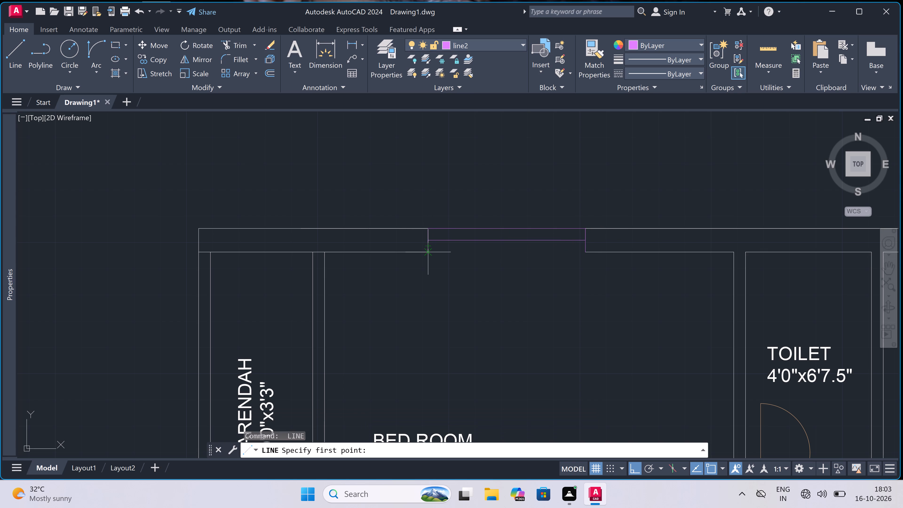
{"action": "left_click", "coordinate": [430, 253]}
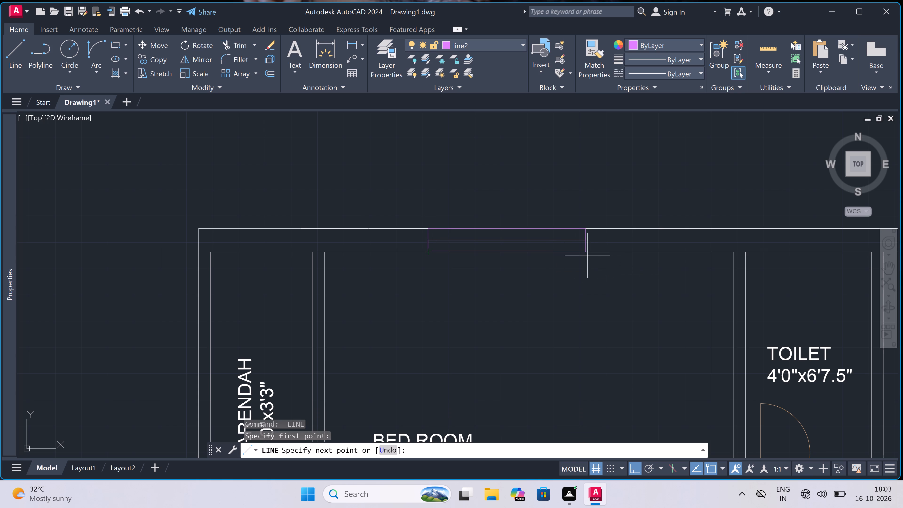
{"action": "left_click", "coordinate": [582, 256]}
{"action": "key", "text": "Escape"}
Draw the toilet window beside the bedroom in the top outer wall: a jamb line, a 2' centre line, and the second jamb.
{"action": "scroll", "coordinate": [497, 172], "scroll_direction": "down", "scroll_amount": 4}
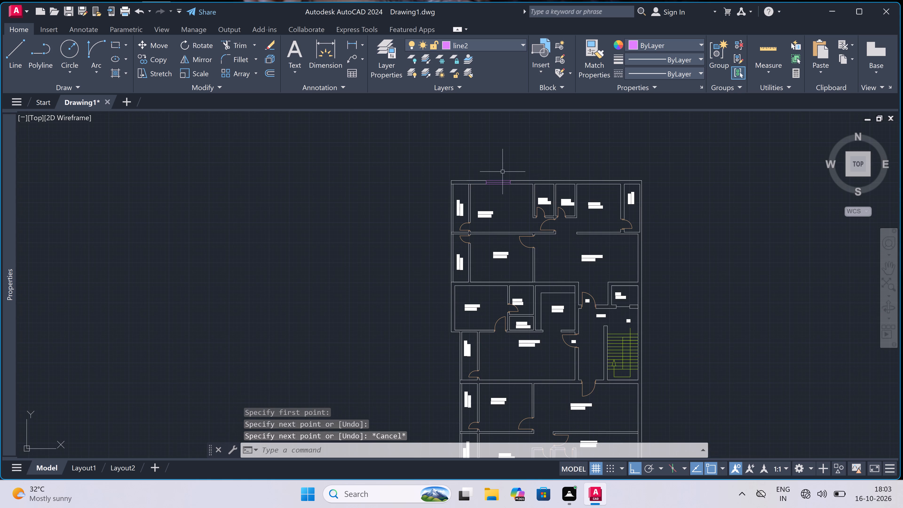
{"action": "key", "text": "space"}
{"action": "scroll", "coordinate": [547, 188], "scroll_direction": "up", "scroll_amount": 2}
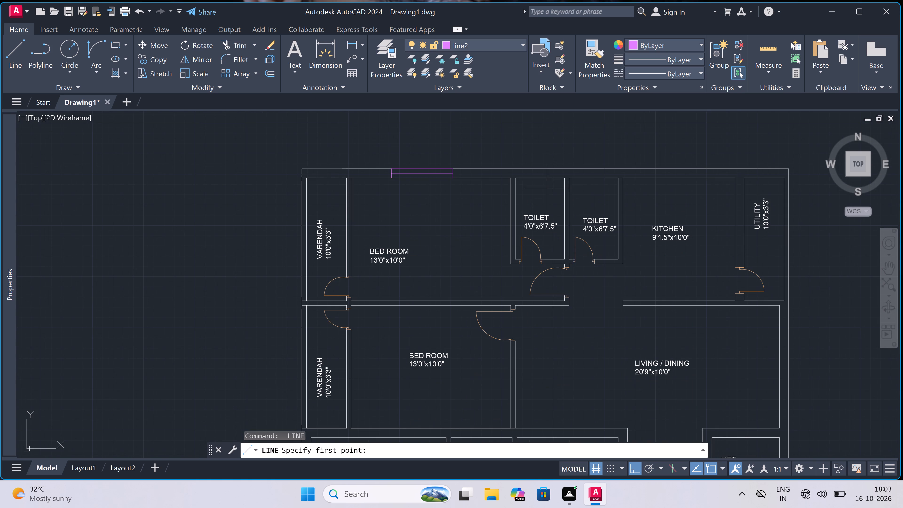
{"action": "scroll", "coordinate": [540, 170], "scroll_direction": "up", "scroll_amount": 3}
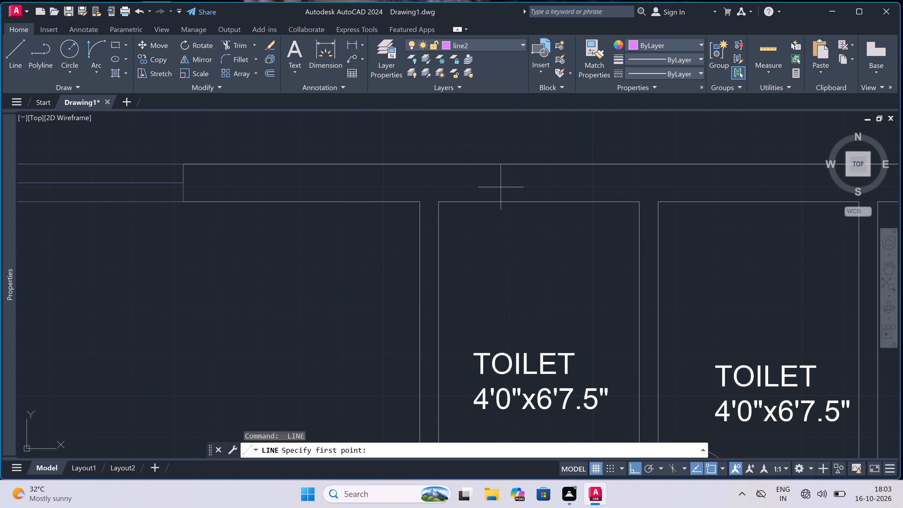
{"action": "left_click", "coordinate": [471, 201]}
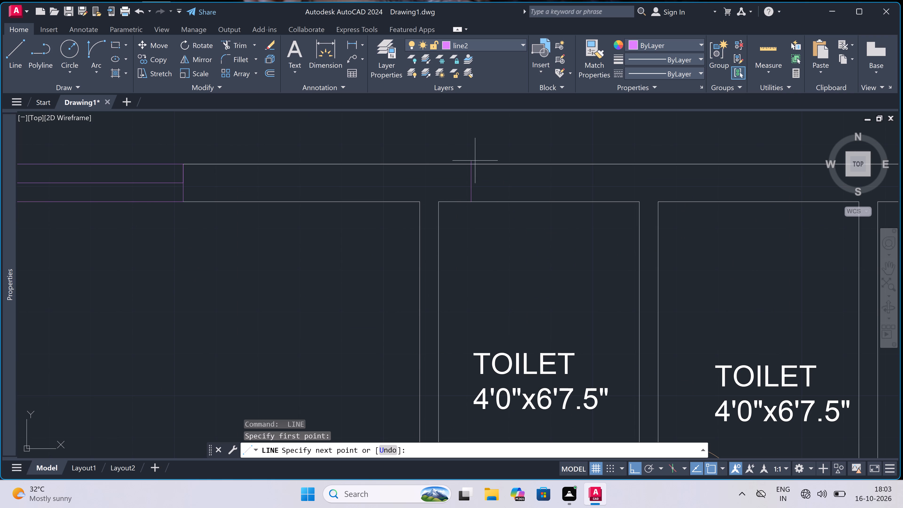
{"action": "left_click", "coordinate": [473, 163]}
{"action": "left_click", "coordinate": [471, 180]}
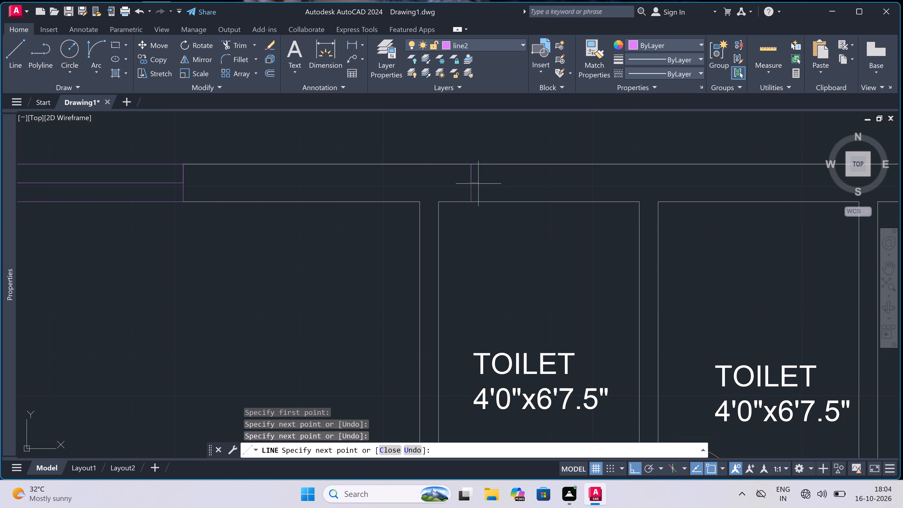
{"action": "key", "text": "2"}
{"action": "key", "text": "apostrophe"}
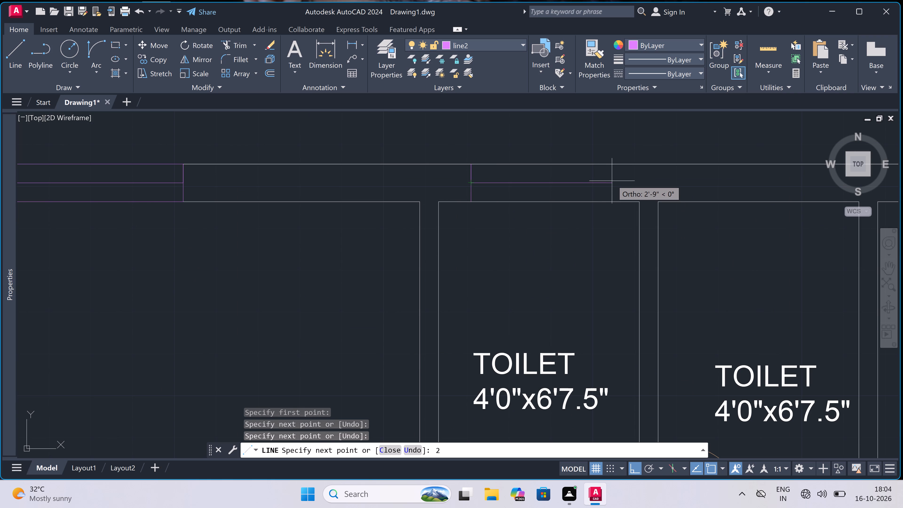
{"action": "key", "text": "space"}
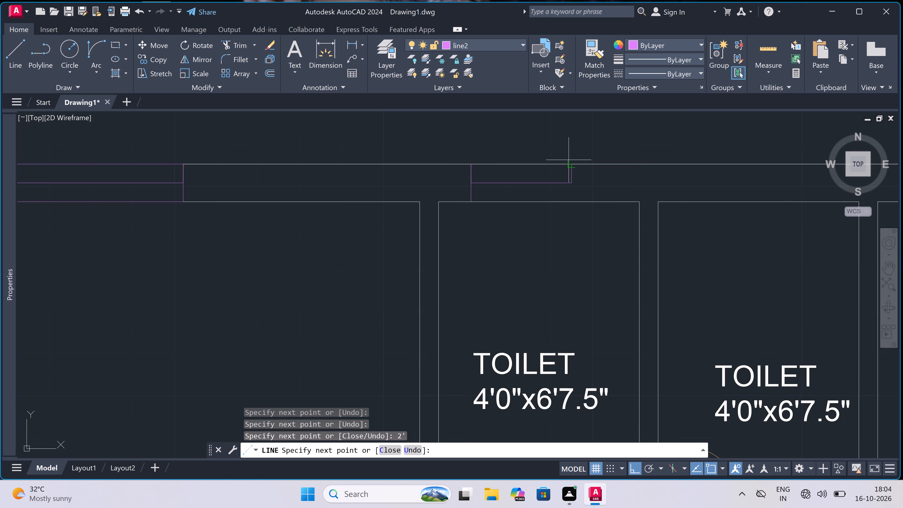
{"action": "left_click", "coordinate": [569, 160]}
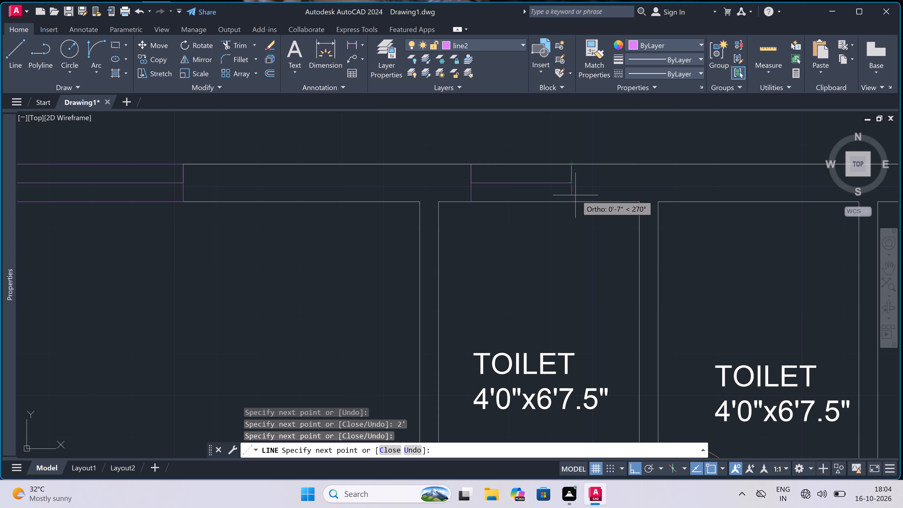
{"action": "left_click", "coordinate": [570, 204]}
{"action": "key", "text": "Escape"}
Trim the inner and outer wall lines between the two jambs of the toilet window.
{"action": "key", "text": "t"}
{"action": "key", "text": "r"}
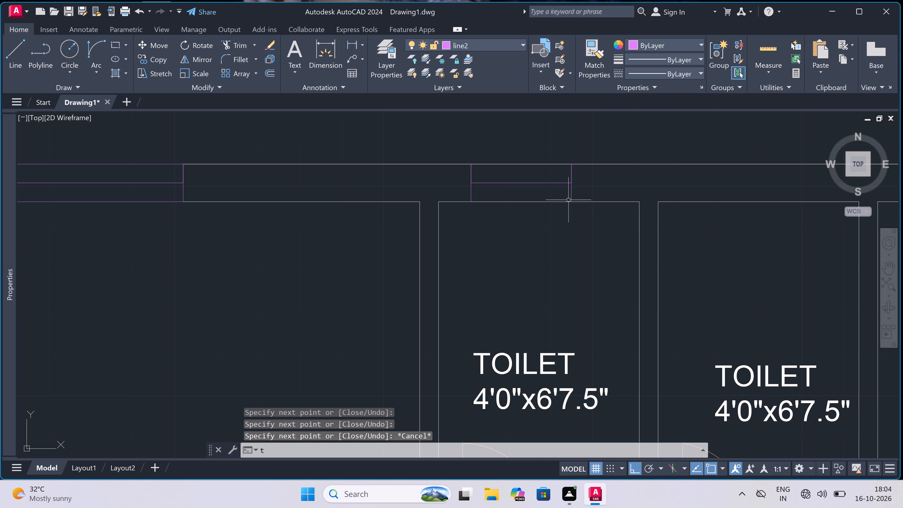
{"action": "key", "text": "space"}
{"action": "left_click", "coordinate": [522, 197]}
{"action": "double_click", "coordinate": [518, 215]}
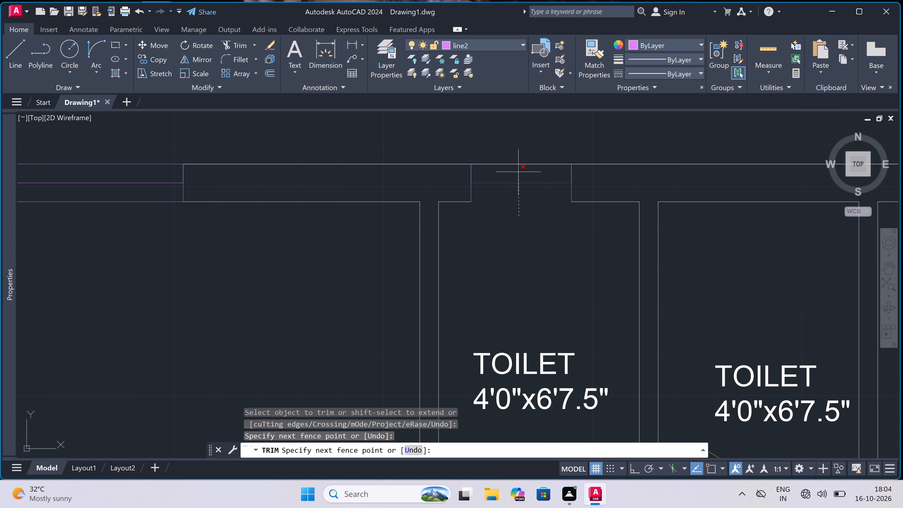
{"action": "double_click", "coordinate": [503, 213]}
{"action": "left_click", "coordinate": [508, 175]}
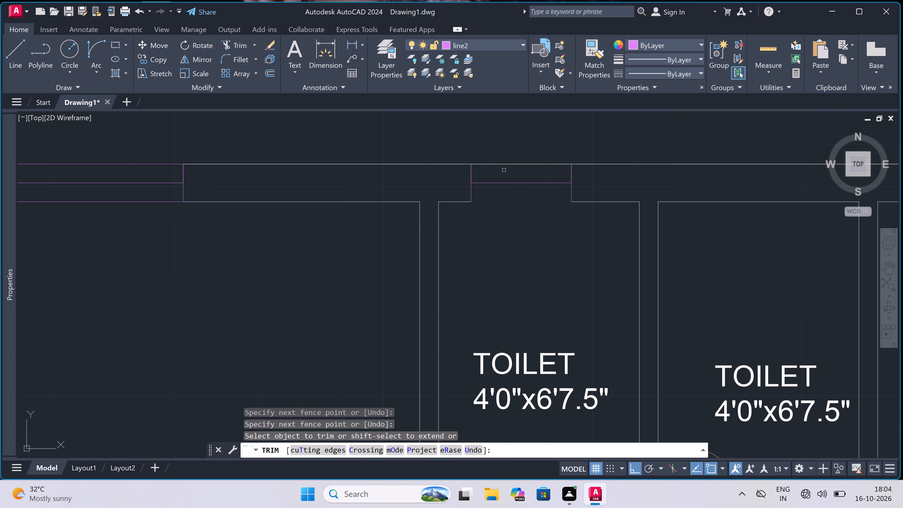
{"action": "left_click", "coordinate": [524, 152]}
{"action": "key", "text": "Escape"}
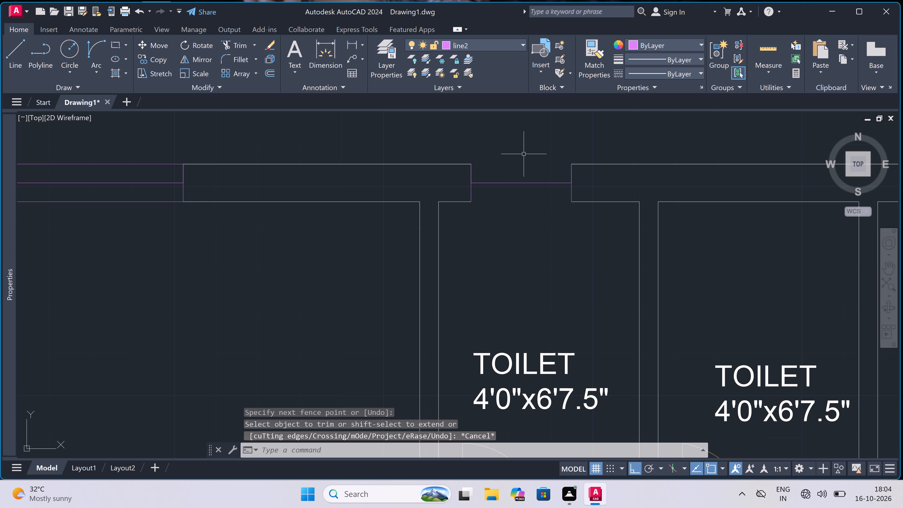
Draw lines between the jambs along the outer and inner wall faces to close the first toilet's window.
{"action": "key", "text": "l"}
{"action": "key", "text": "space"}
{"action": "double_click", "coordinate": [471, 163]}
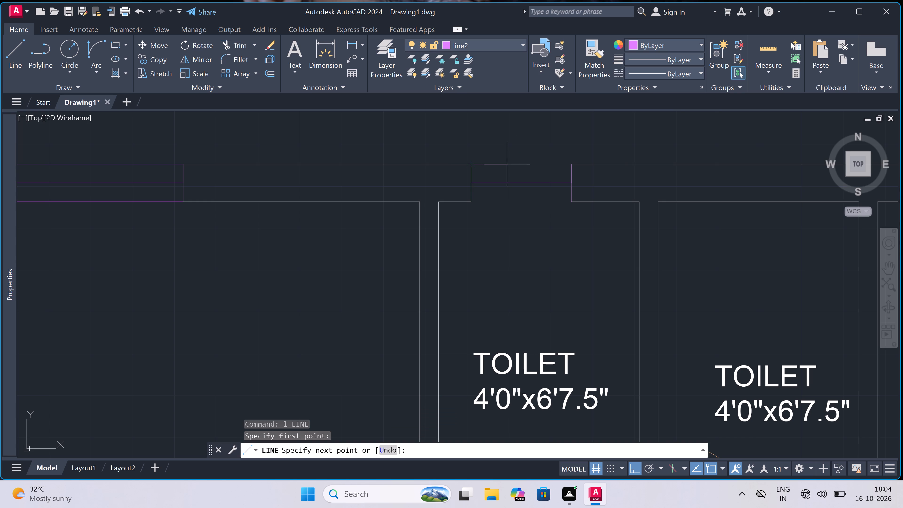
{"action": "double_click", "coordinate": [571, 164]}
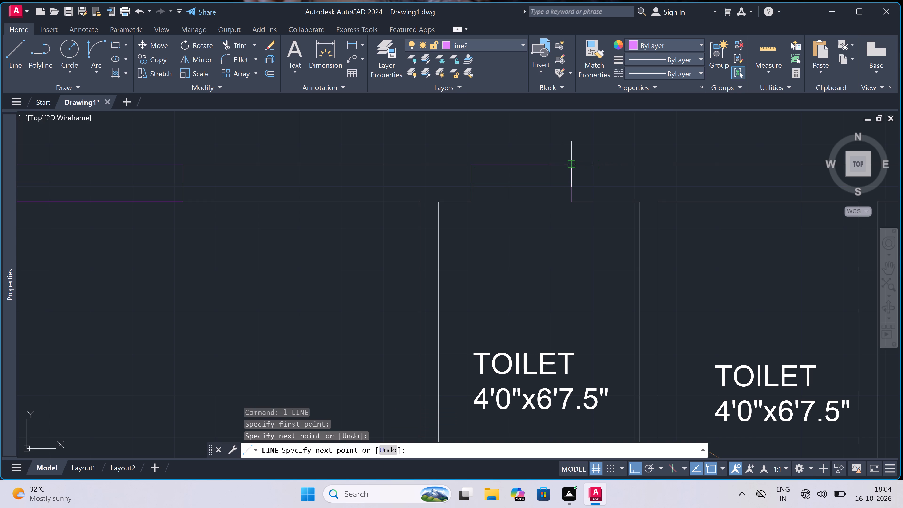
{"action": "key", "text": "Escape"}
{"action": "key", "text": "space"}
{"action": "left_click", "coordinate": [569, 200]}
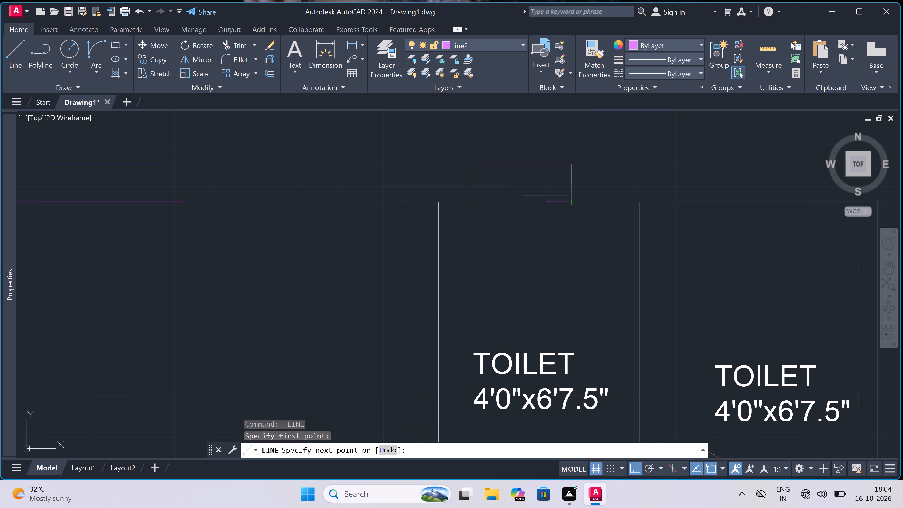
{"action": "double_click", "coordinate": [471, 203]}
{"action": "key", "text": "Escape"}
Draw the second toilet's window in the top outer wall: a jamb line, a 2' centre line, and the second jamb.
{"action": "scroll", "coordinate": [471, 203], "scroll_direction": "down", "scroll_amount": 4}
{"action": "key", "text": "space"}
{"action": "scroll", "coordinate": [542, 194], "scroll_direction": "up", "scroll_amount": 4}
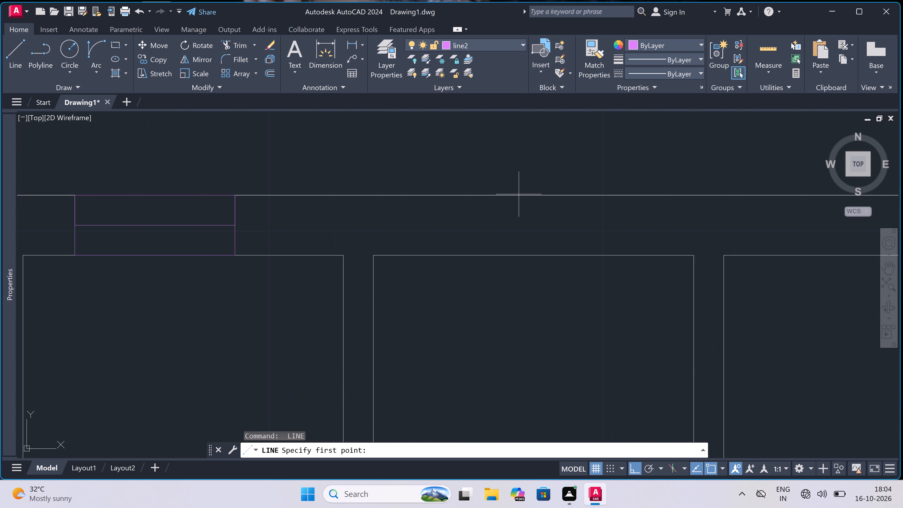
{"action": "left_click", "coordinate": [450, 196]}
{"action": "double_click", "coordinate": [446, 255]}
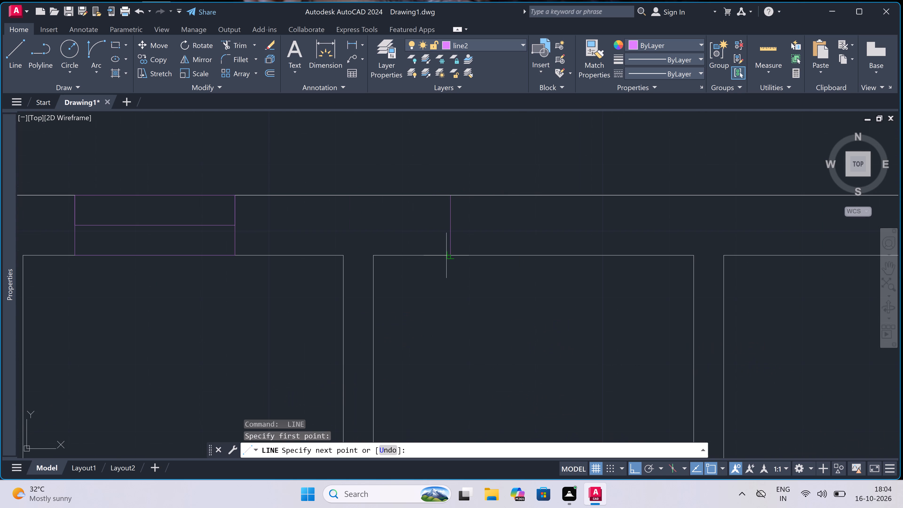
{"action": "left_click", "coordinate": [451, 222]}
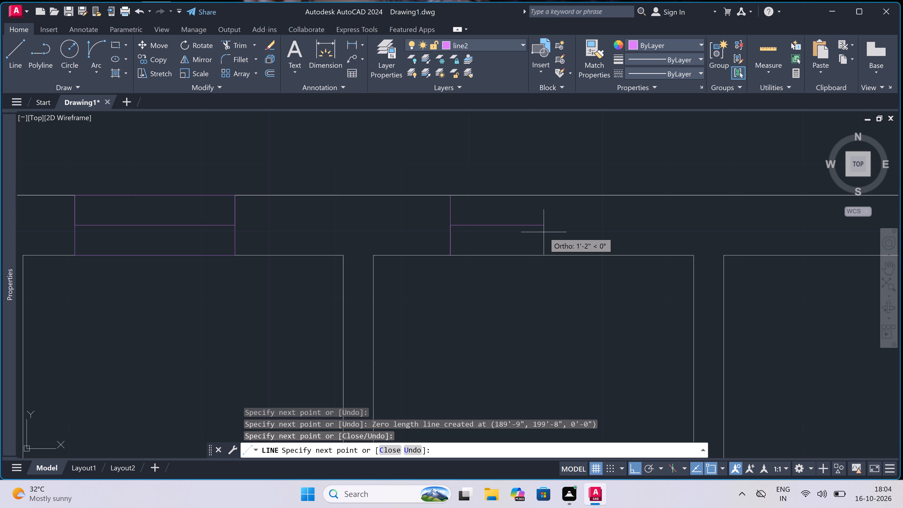
{"action": "key", "text": "2"}
{"action": "key", "text": "apostrophe"}
{"action": "key", "text": "space"}
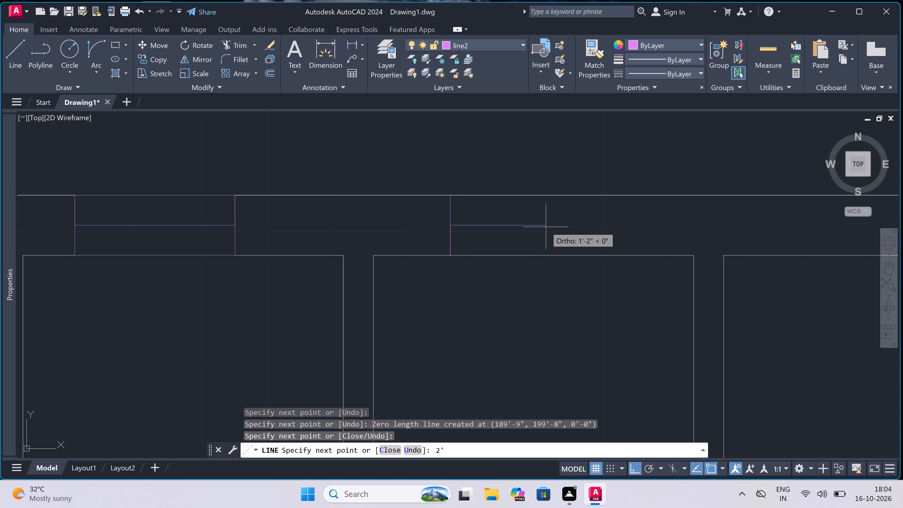
{"action": "left_click", "coordinate": [608, 196]}
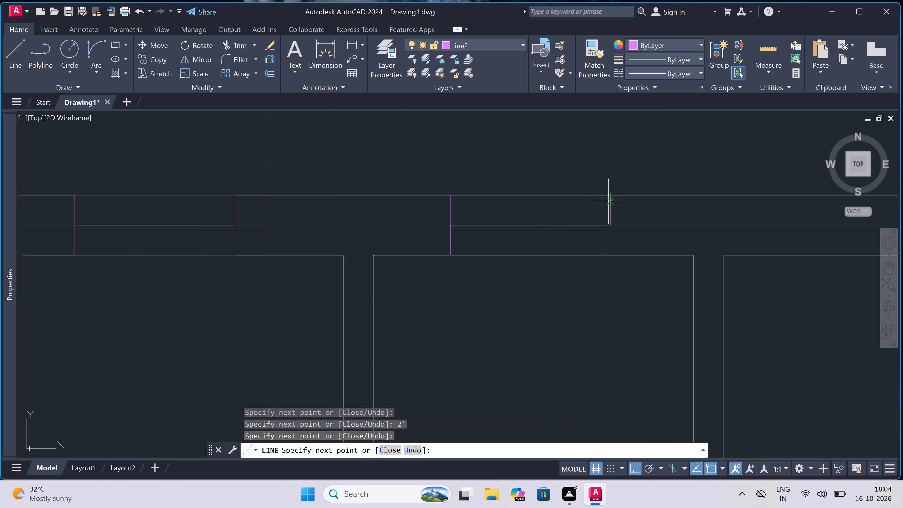
{"action": "double_click", "coordinate": [611, 260]}
{"action": "key", "text": "Escape"}
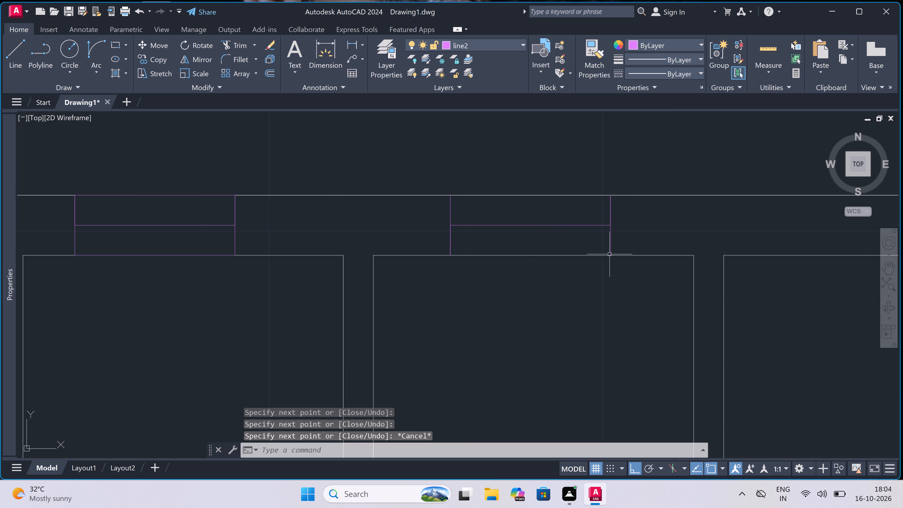
Trim the inner and outer wall lines between the two jambs of the second toilet's window.
{"action": "type", "text": "tr"}
{"action": "key", "text": "space"}
{"action": "left_click", "coordinate": [543, 240]}
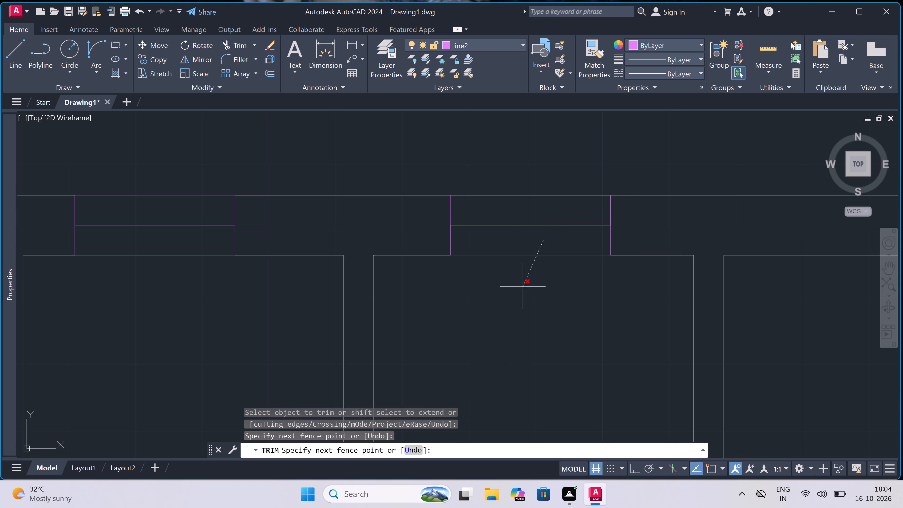
{"action": "left_click", "coordinate": [523, 287]}
{"action": "left_click", "coordinate": [529, 202]}
{"action": "double_click", "coordinate": [534, 185]}
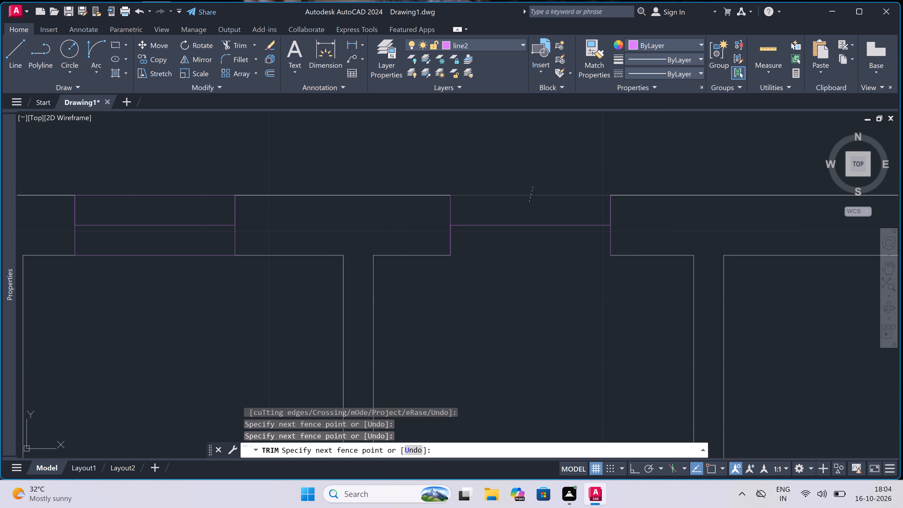
{"action": "key", "text": "Escape"}
Draw lines between the jambs along the outer and inner wall faces to close the second toilet's window.
{"action": "key", "text": "l"}
{"action": "key", "text": "space"}
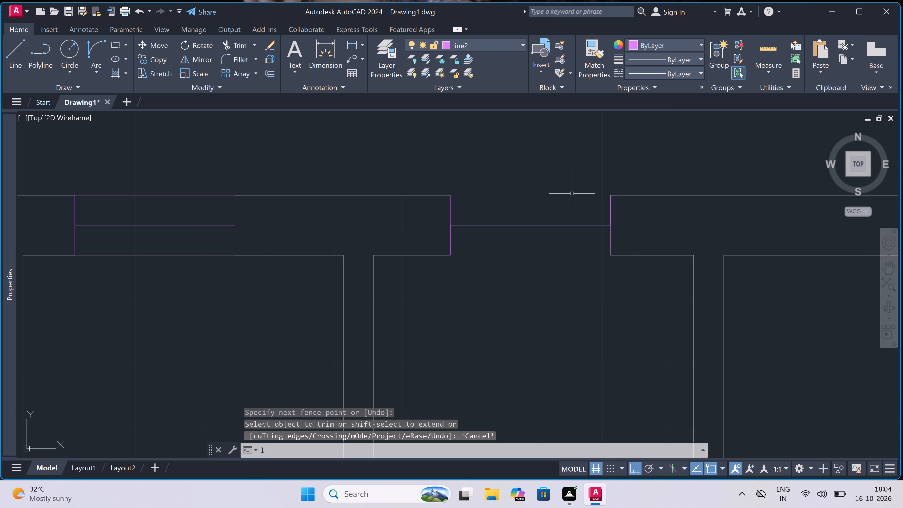
{"action": "double_click", "coordinate": [607, 198]}
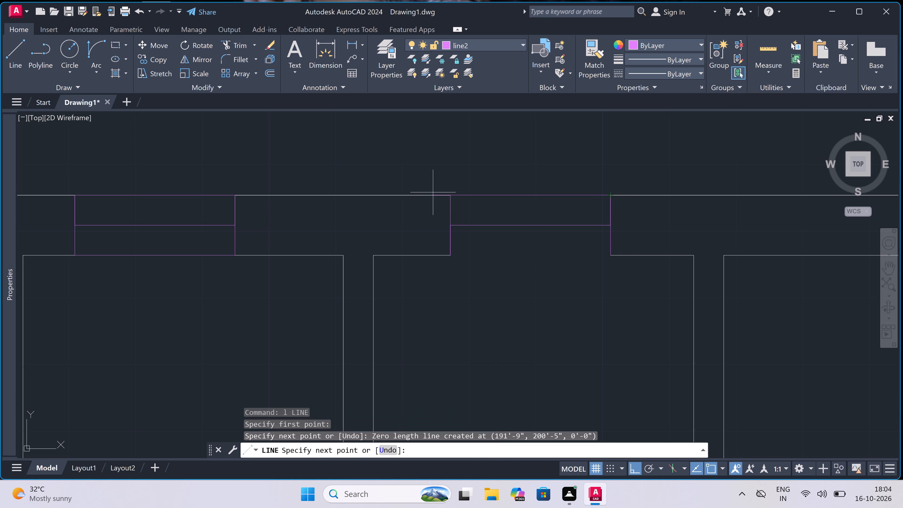
{"action": "left_click", "coordinate": [453, 193]}
{"action": "key", "text": "Escape"}
{"action": "key", "text": "space"}
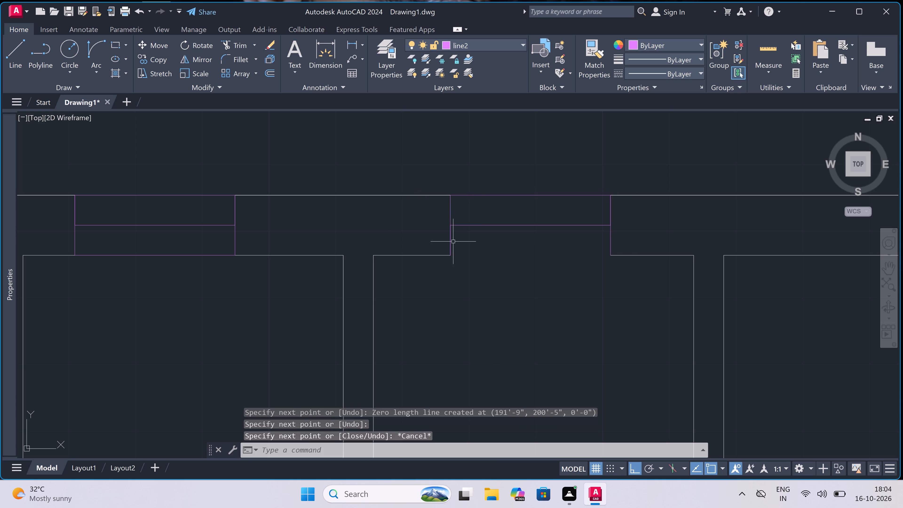
{"action": "left_click", "coordinate": [448, 253]}
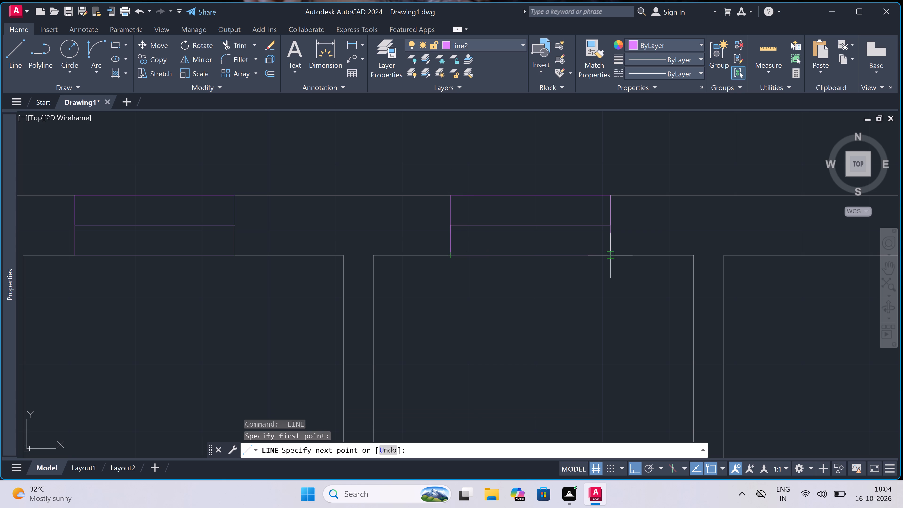
{"action": "left_click", "coordinate": [609, 257]}
{"action": "key", "text": "Escape"}
Draw the kitchen window in the top outer wall: a jamb line, a 5' centre line, and the second jamb.
{"action": "scroll", "coordinate": [449, 176], "scroll_direction": "down", "scroll_amount": 5}
{"action": "key", "text": "space"}
{"action": "scroll", "coordinate": [563, 177], "scroll_direction": "up", "scroll_amount": 1}
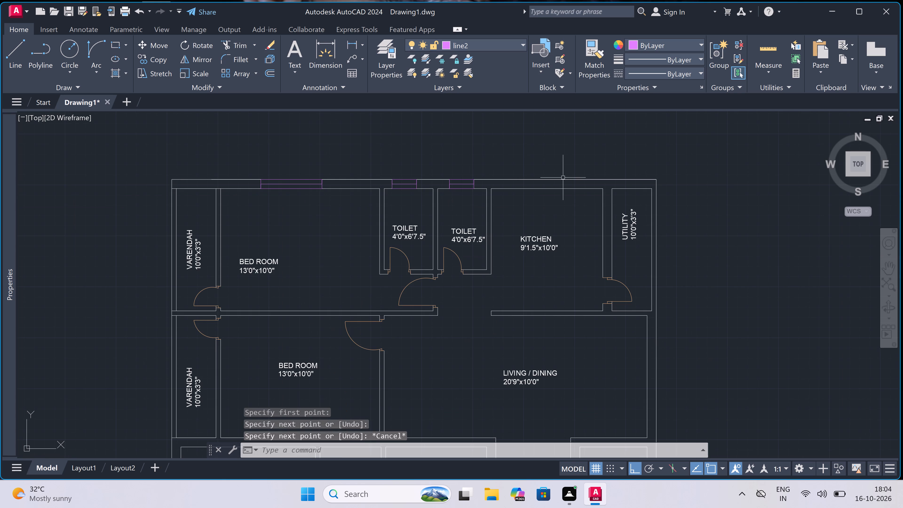
{"action": "scroll", "coordinate": [563, 177], "scroll_direction": "up", "scroll_amount": 1}
{"action": "left_click", "coordinate": [484, 180]}
{"action": "scroll", "coordinate": [484, 189], "scroll_direction": "up", "scroll_amount": 1}
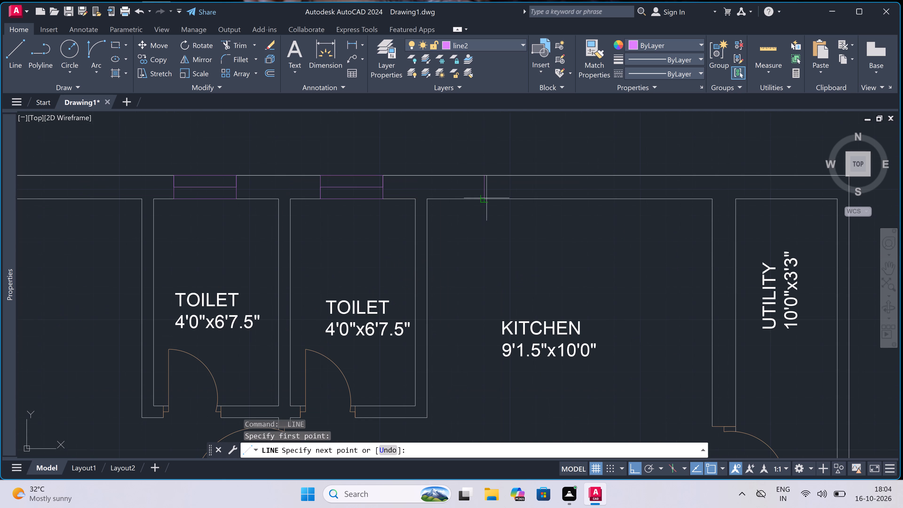
{"action": "left_click", "coordinate": [488, 202]}
{"action": "double_click", "coordinate": [488, 188]}
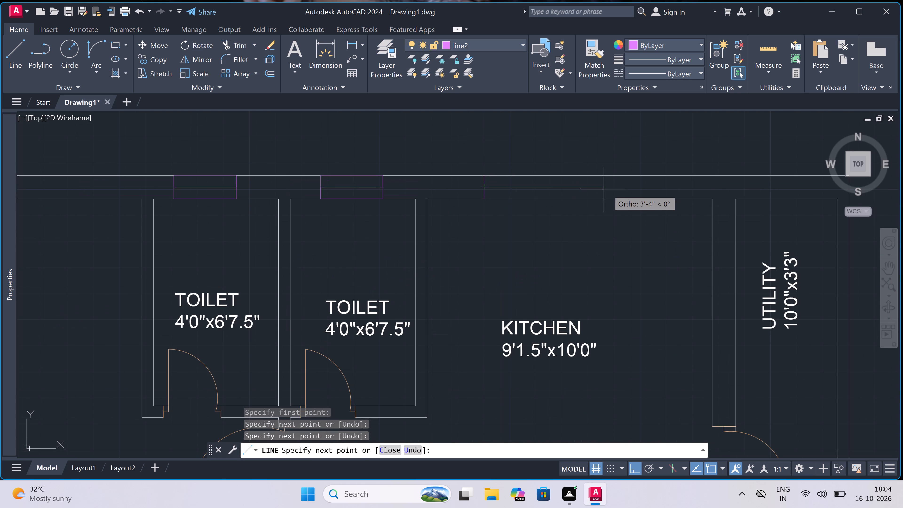
{"action": "key", "text": "5"}
{"action": "key", "text": "apostrophe"}
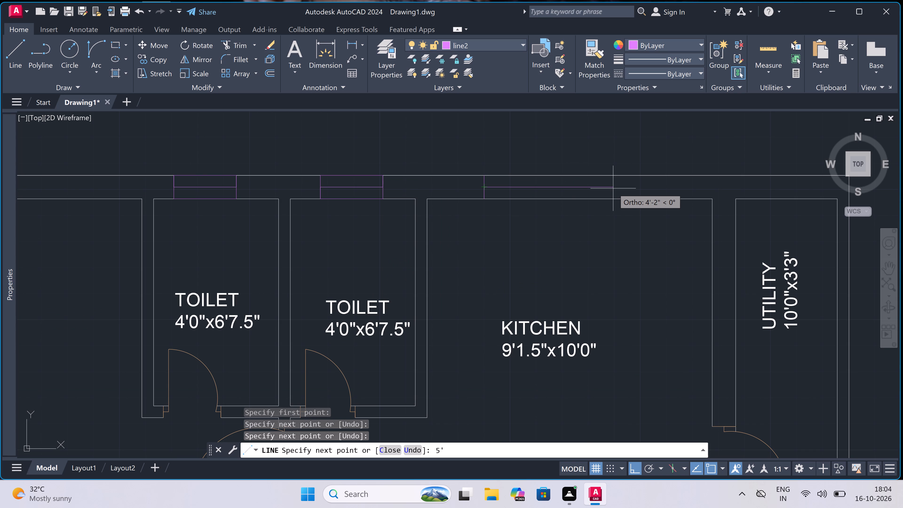
{"action": "key", "text": "space"}
{"action": "left_click", "coordinate": [641, 172]}
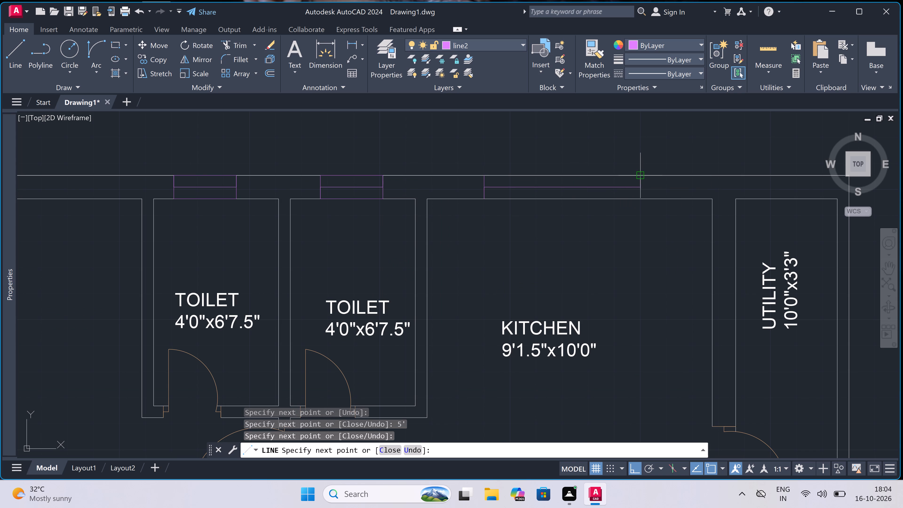
{"action": "left_click", "coordinate": [646, 196]}
{"action": "key", "text": "Escape"}
Trim the inner and outer wall lines between the two jambs of the kitchen window.
{"action": "key", "text": "t"}
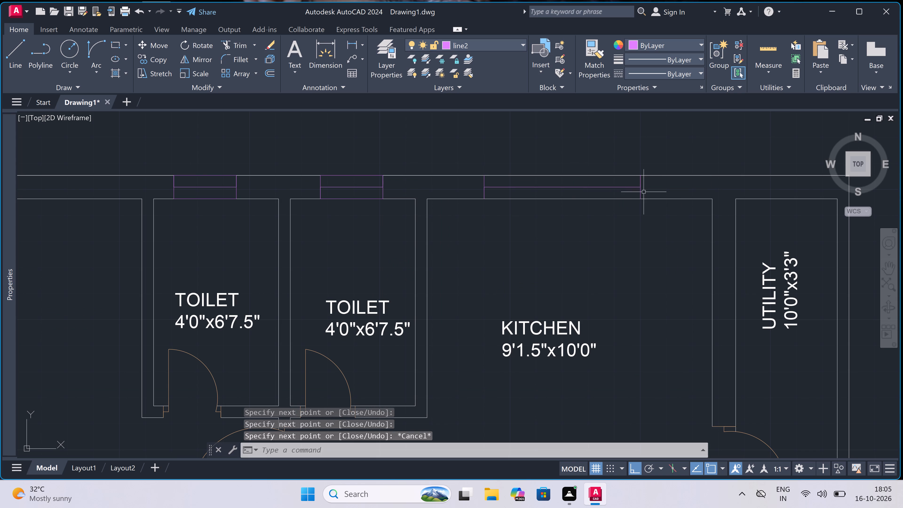
{"action": "key", "text": "r"}
{"action": "key", "text": "space"}
{"action": "left_click", "coordinate": [577, 191]}
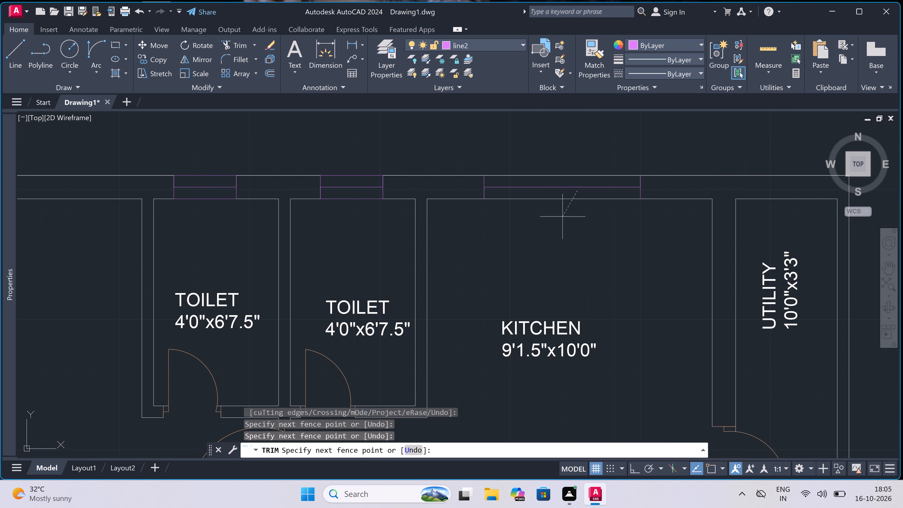
{"action": "left_click", "coordinate": [563, 217]}
{"action": "left_click", "coordinate": [567, 178]}
{"action": "left_click", "coordinate": [570, 165]}
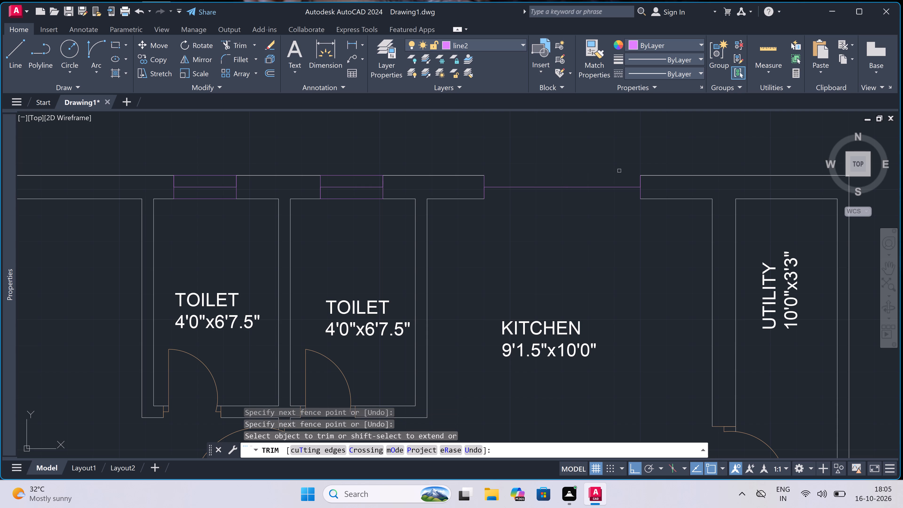
{"action": "key", "text": "Escape"}
Draw lines between the jambs along the outer and inner wall faces to close the kitchen window.
{"action": "key", "text": "l"}
{"action": "key", "text": "space"}
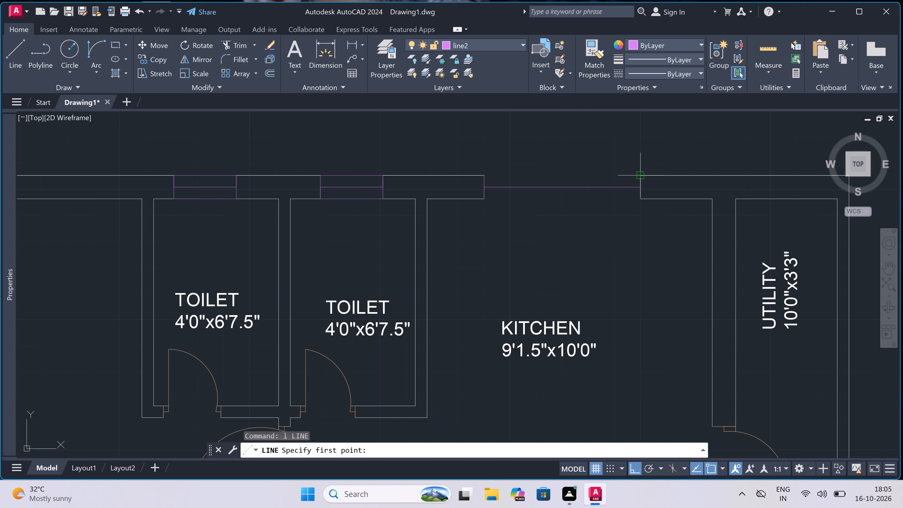
{"action": "left_click", "coordinate": [642, 175]}
{"action": "left_click", "coordinate": [483, 174]}
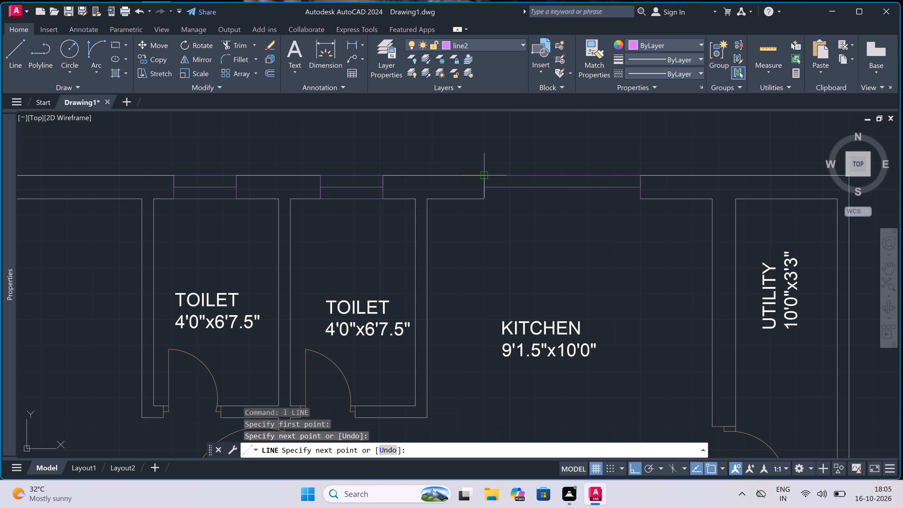
{"action": "key", "text": "Escape"}
{"action": "key", "text": "space"}
{"action": "double_click", "coordinate": [483, 200]}
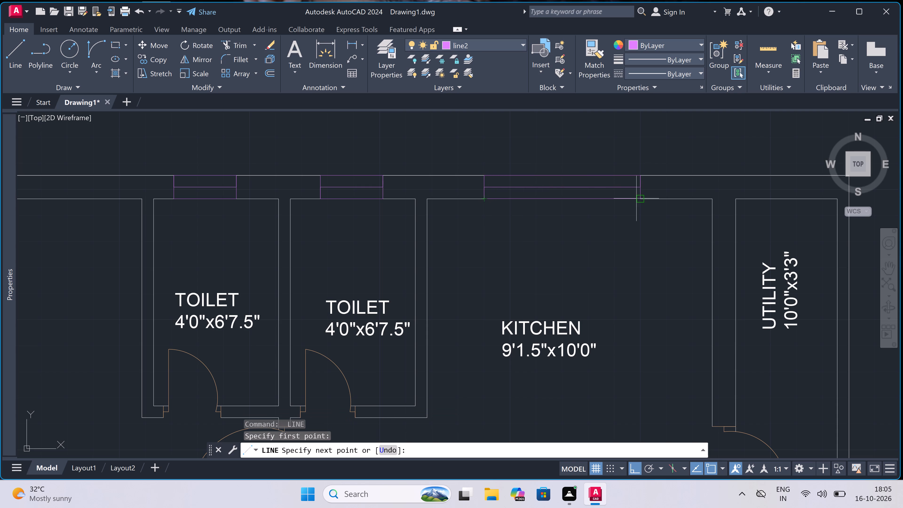
{"action": "left_click", "coordinate": [643, 199]}
{"action": "key", "text": "Escape"}
Draw the living/dining window in the east outer wall: a jamb line, a 5' centre line going up, and the second jamb.
{"action": "scroll", "coordinate": [538, 170], "scroll_direction": "down", "scroll_amount": 4}
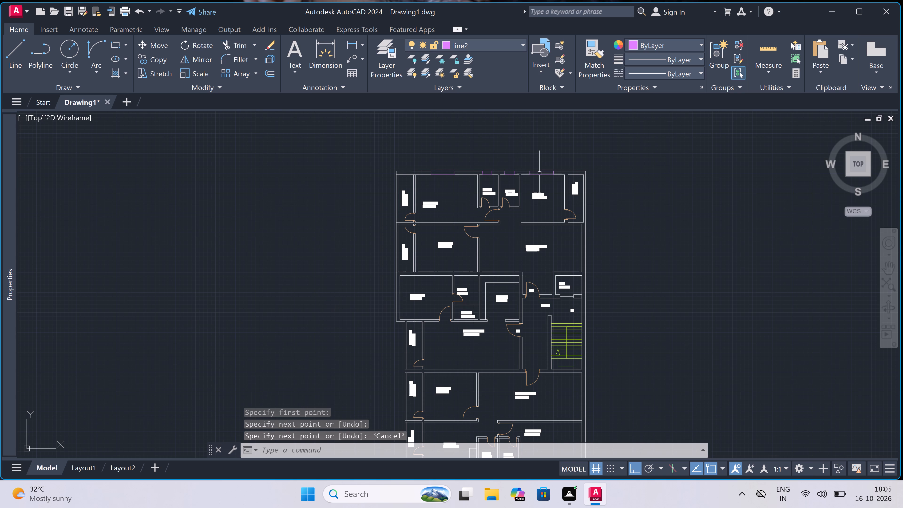
{"action": "key", "text": "space"}
{"action": "scroll", "coordinate": [587, 252], "scroll_direction": "up", "scroll_amount": 3}
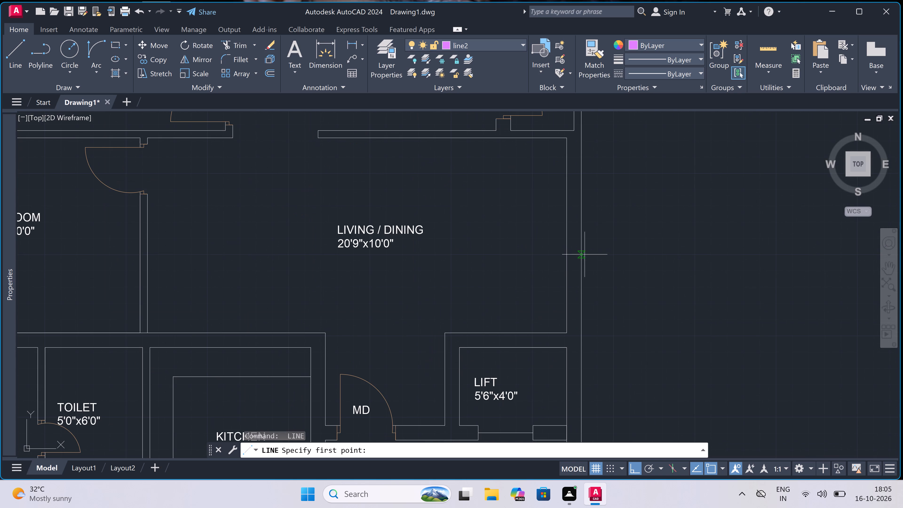
{"action": "double_click", "coordinate": [567, 290]}
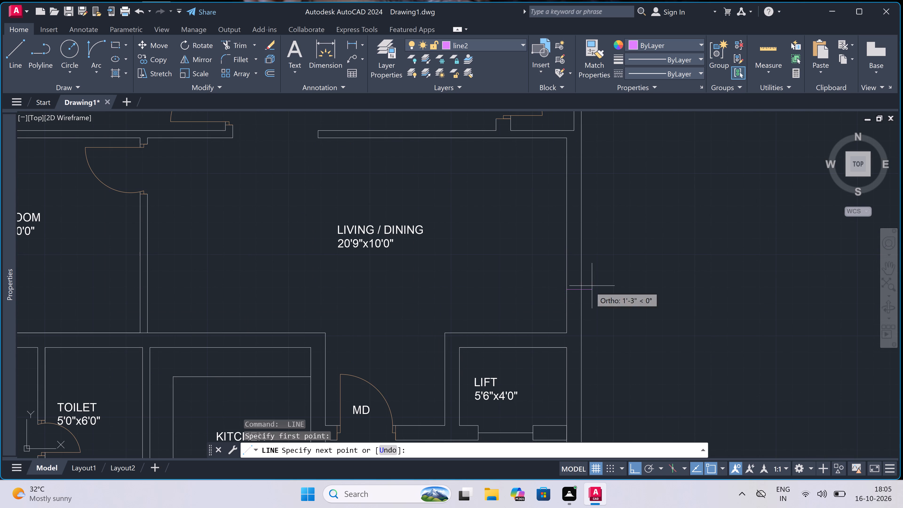
{"action": "left_click", "coordinate": [579, 290]}
{"action": "left_click_drag", "start_coordinate": [575, 290], "coordinate": [576, 287]}
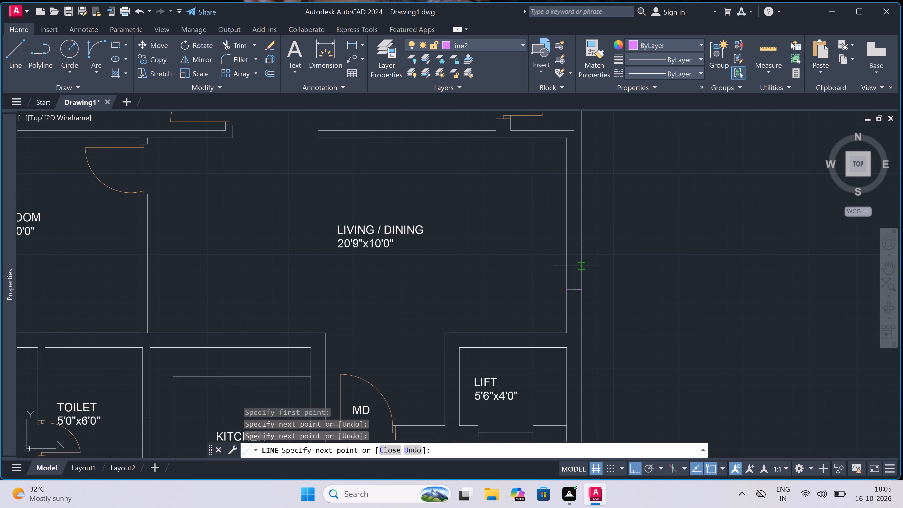
{"action": "type", "text": "5'"}
{"action": "key", "text": "space"}
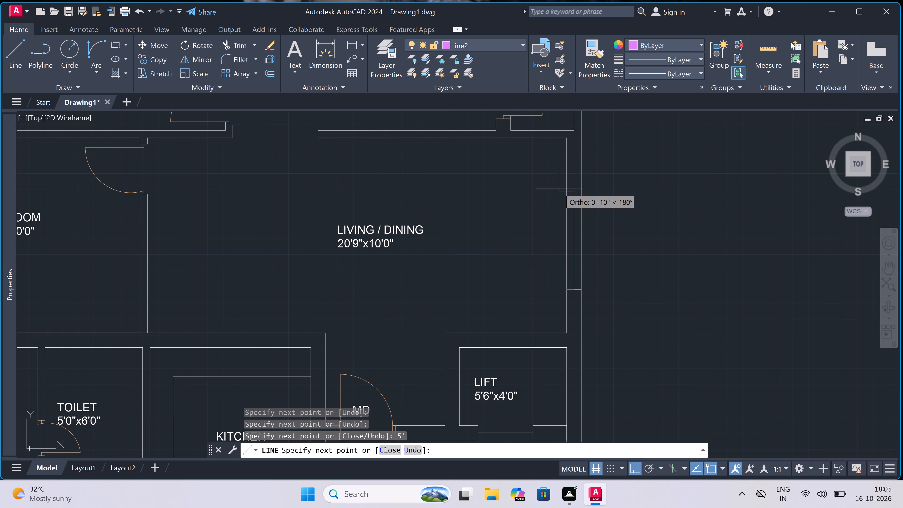
{"action": "left_click", "coordinate": [569, 195]}
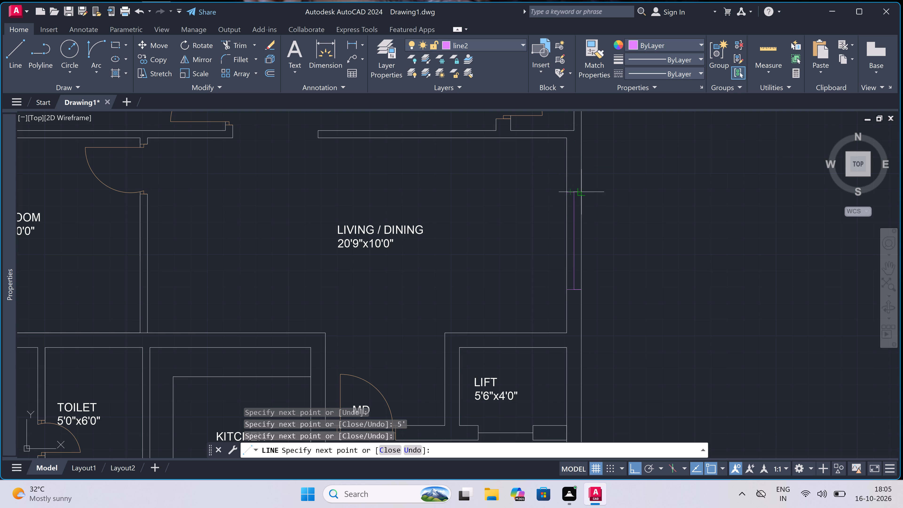
{"action": "left_click", "coordinate": [581, 193]}
{"action": "key", "text": "Escape"}
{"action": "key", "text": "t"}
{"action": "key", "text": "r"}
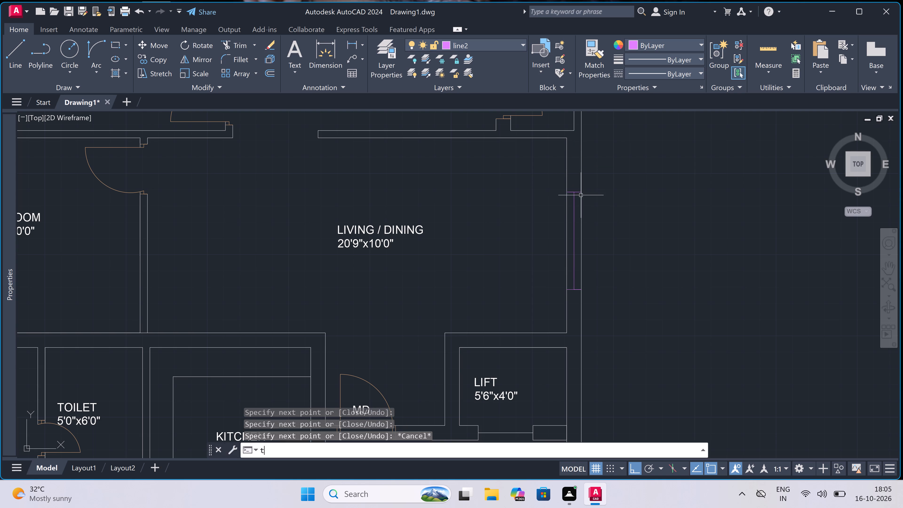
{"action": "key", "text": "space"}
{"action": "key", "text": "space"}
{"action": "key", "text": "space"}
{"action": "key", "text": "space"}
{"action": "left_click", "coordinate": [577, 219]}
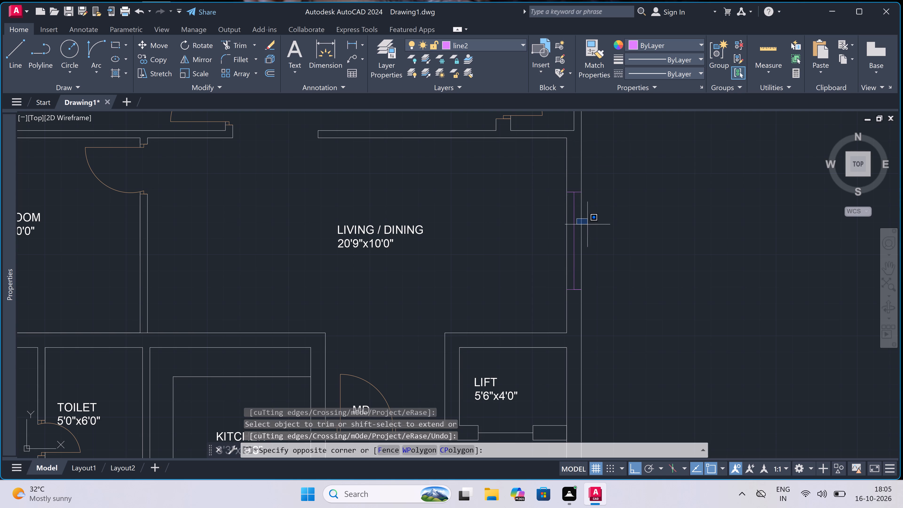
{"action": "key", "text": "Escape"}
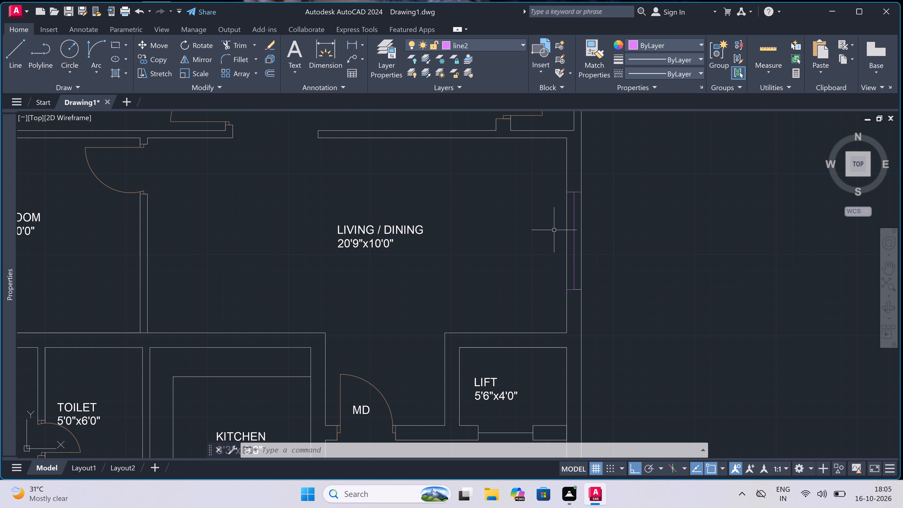
Trim the outer and inner wall lines between the two jambs of the living/dining window in the east wall.
{"action": "type", "text": "tr"}
{"action": "key", "text": "space"}
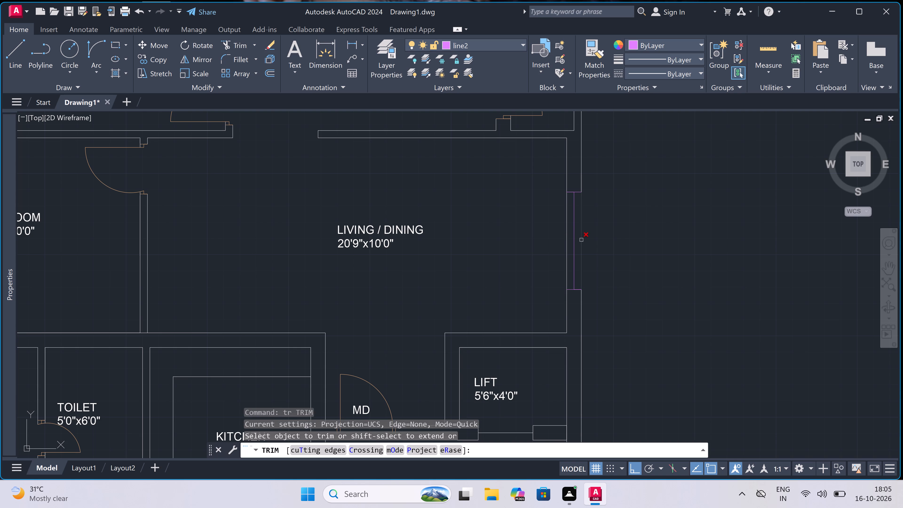
{"action": "double_click", "coordinate": [581, 239]}
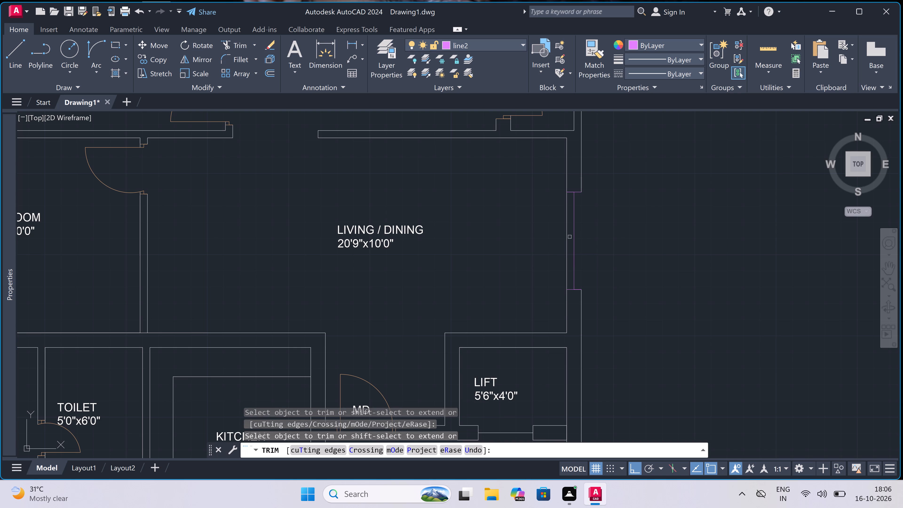
{"action": "left_click", "coordinate": [568, 234]}
{"action": "key", "text": "Escape"}
Draw lines between the jambs along the inner and outer wall faces to close the living/dining window.
{"action": "type", "text": "l"}
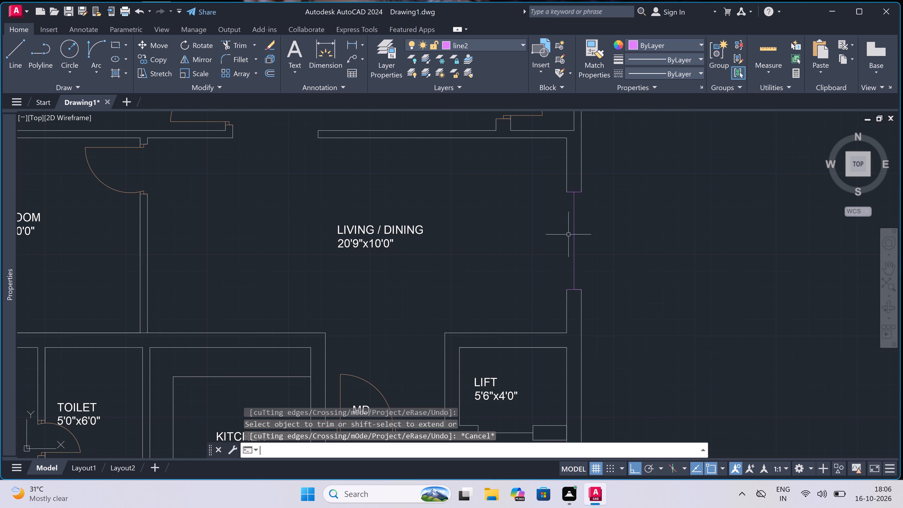
{"action": "key", "text": "space"}
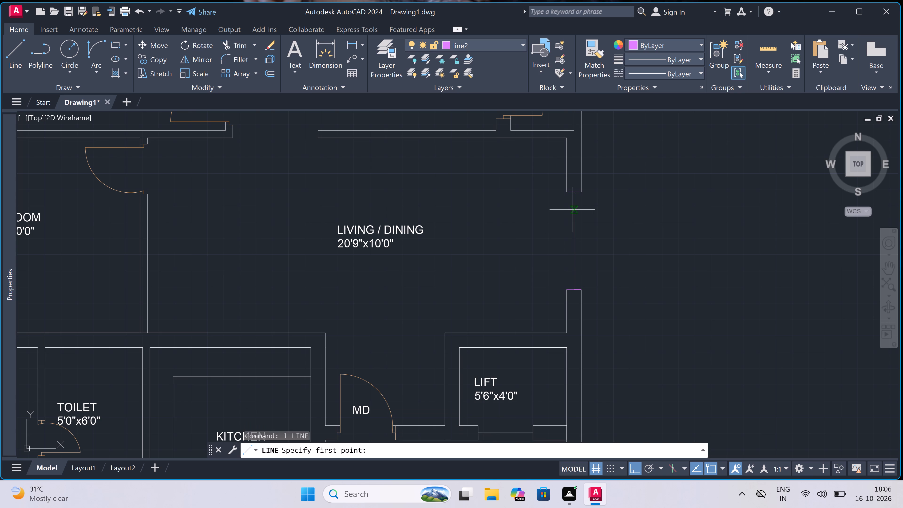
{"action": "double_click", "coordinate": [565, 194]}
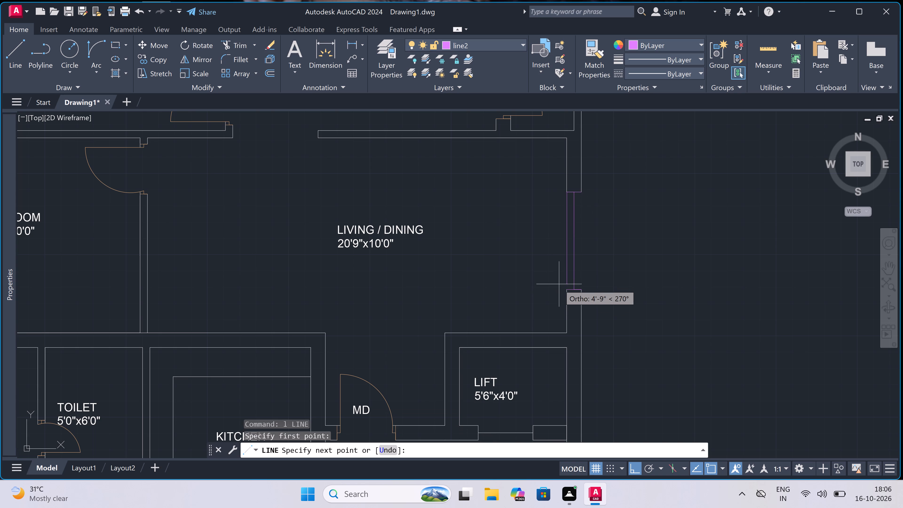
{"action": "double_click", "coordinate": [561, 287]}
{"action": "key", "text": "Escape"}
{"action": "key", "text": "space"}
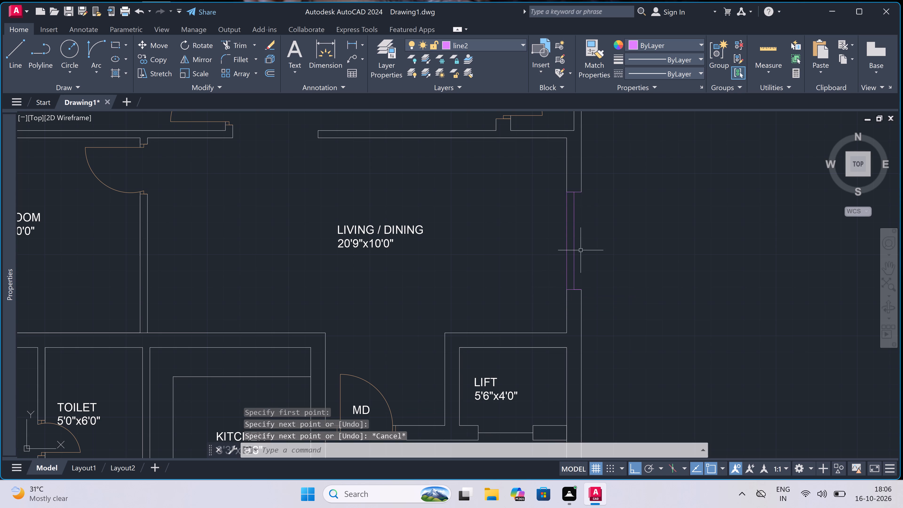
{"action": "left_click", "coordinate": [583, 196]}
{"action": "left_click", "coordinate": [585, 285]}
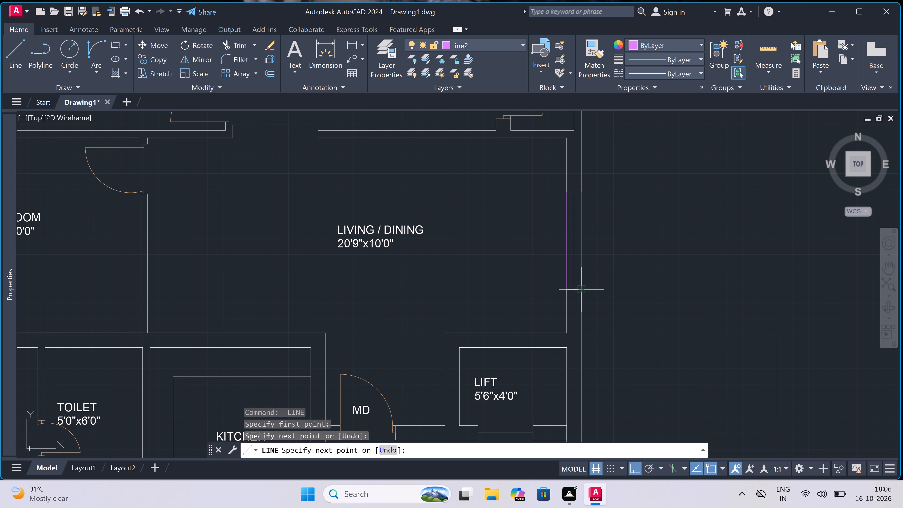
{"action": "key", "text": "Escape"}
Draw a window in the wall between the 5'0"x6'0" toilet and the OTS: a jamb line, a 2' centre line, and the second jamb.
{"action": "scroll", "coordinate": [584, 253], "scroll_direction": "down", "scroll_amount": 5}
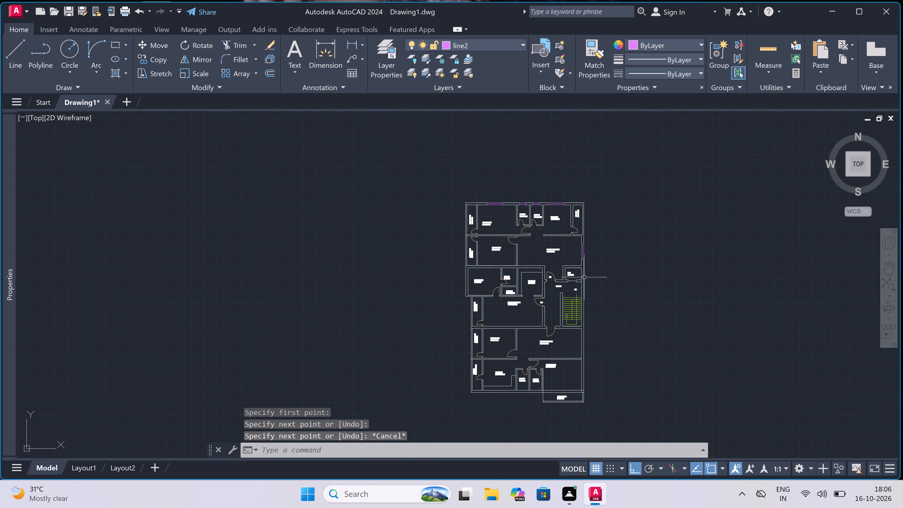
{"action": "key", "text": "space"}
{"action": "scroll", "coordinate": [576, 302], "scroll_direction": "up", "scroll_amount": 3}
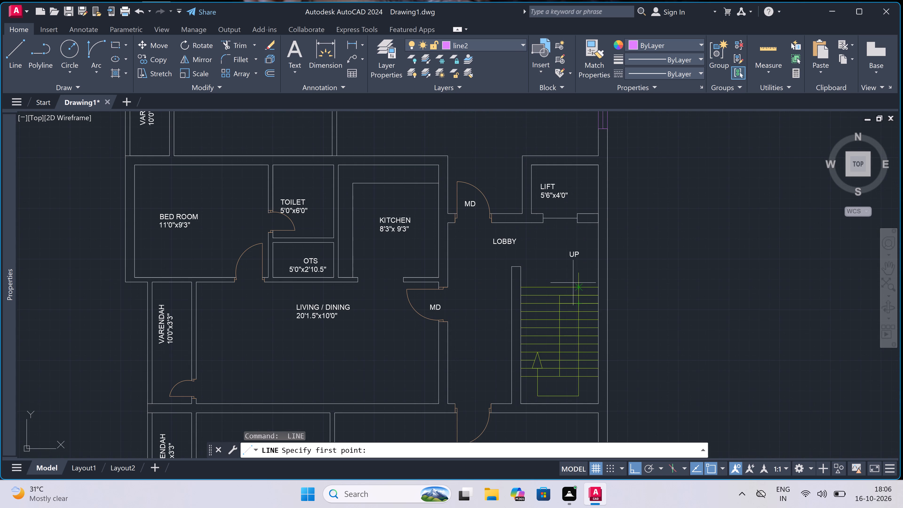
{"action": "scroll", "coordinate": [566, 262], "scroll_direction": "down", "scroll_amount": 2}
{"action": "scroll", "coordinate": [490, 259], "scroll_direction": "up", "scroll_amount": 2}
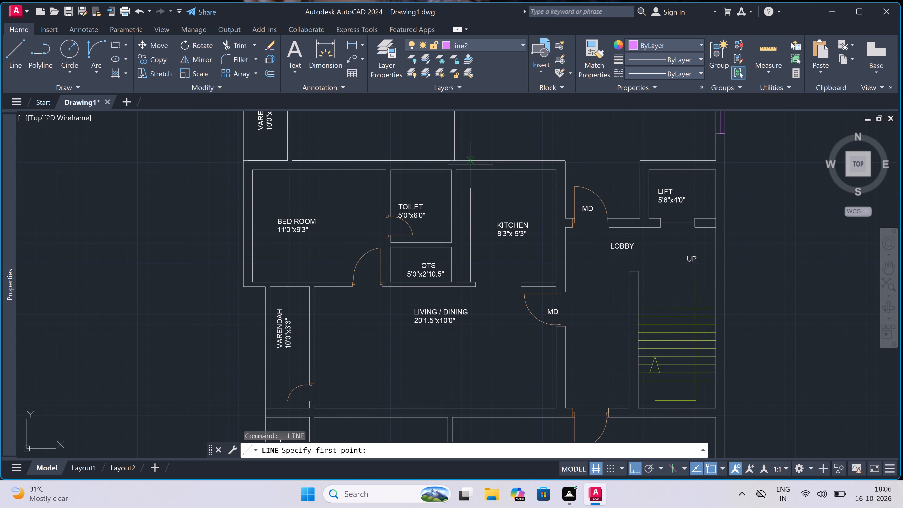
{"action": "scroll", "coordinate": [470, 164], "scroll_direction": "up", "scroll_amount": 1}
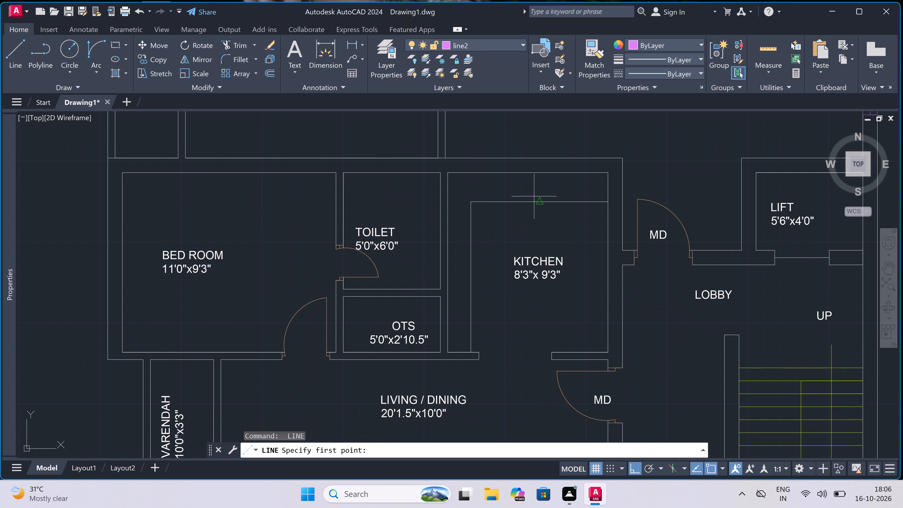
{"action": "scroll", "coordinate": [526, 194], "scroll_direction": "down", "scroll_amount": 3}
{"action": "scroll", "coordinate": [523, 172], "scroll_direction": "up", "scroll_amount": 3}
{"action": "scroll", "coordinate": [523, 174], "scroll_direction": "down", "scroll_amount": 2}
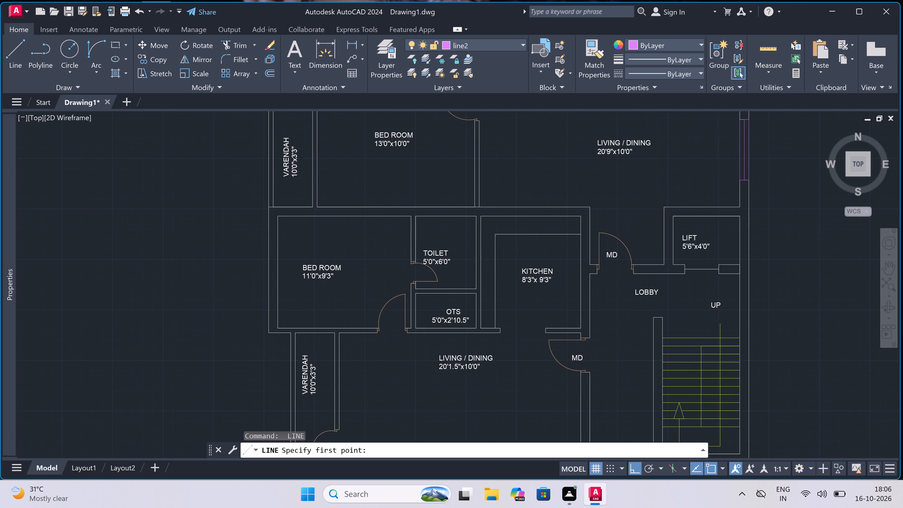
{"action": "scroll", "coordinate": [494, 206], "scroll_direction": "up", "scroll_amount": 2}
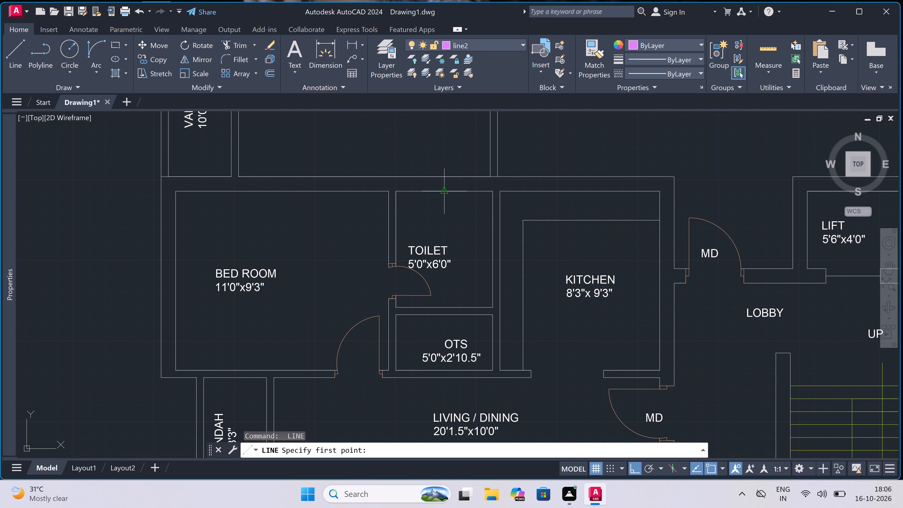
{"action": "scroll", "coordinate": [420, 311], "scroll_direction": "up", "scroll_amount": 2}
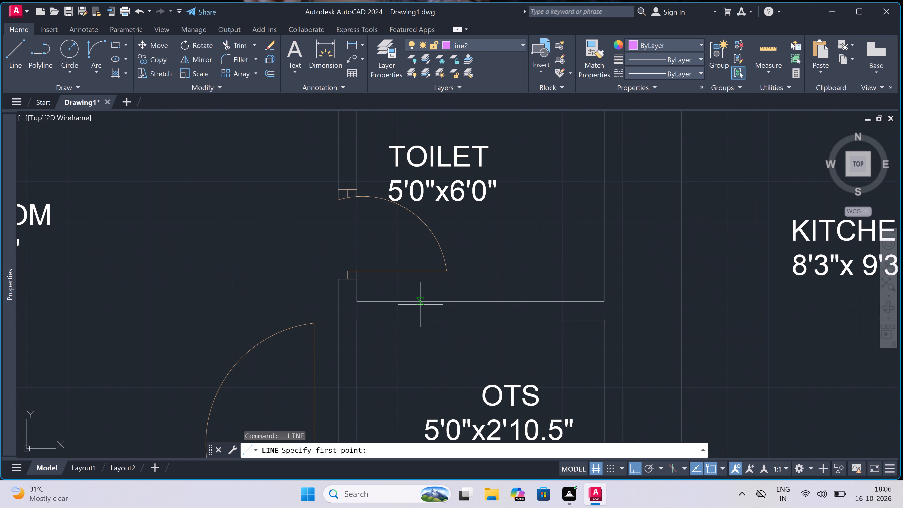
{"action": "left_click", "coordinate": [420, 303]}
{"action": "left_click", "coordinate": [422, 316]}
{"action": "double_click", "coordinate": [422, 310]}
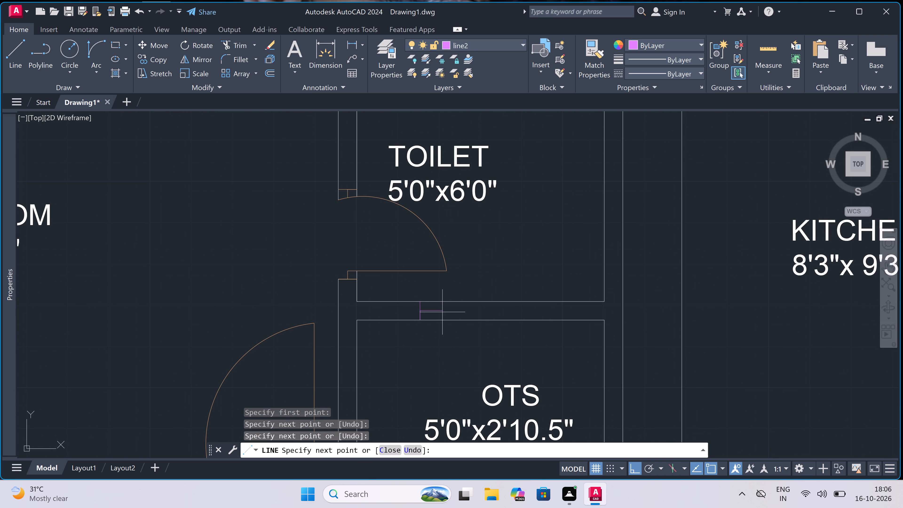
{"action": "key", "text": "3"}
{"action": "key", "text": "BackSpace"}
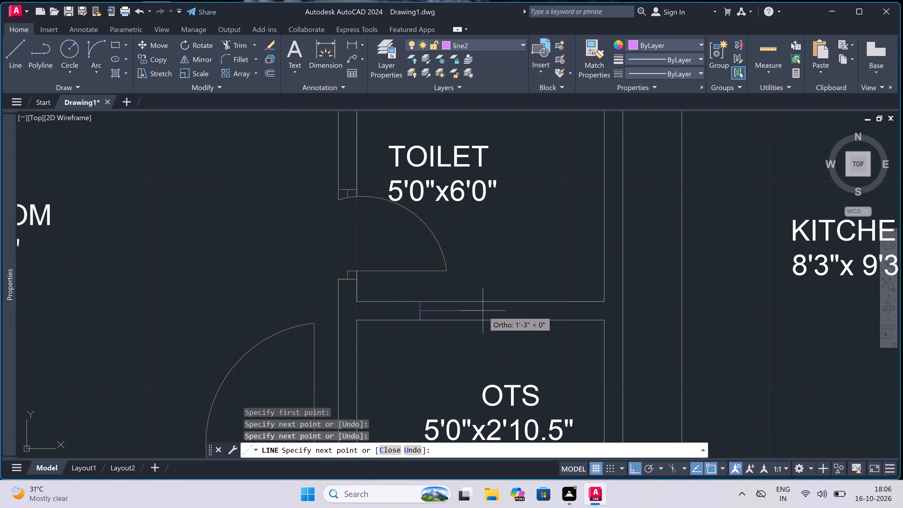
{"action": "key", "text": "2"}
{"action": "type", "text": "'"}
{"action": "key", "text": "space"}
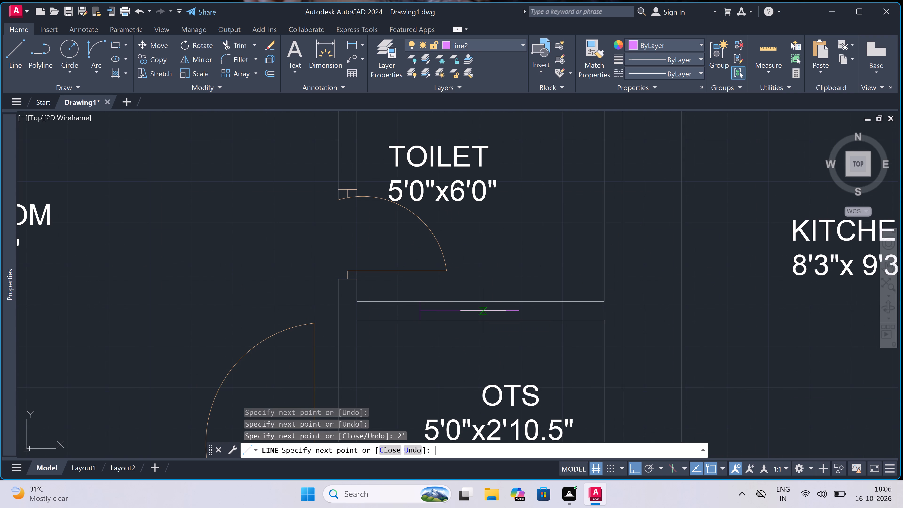
{"action": "left_click", "coordinate": [517, 301]}
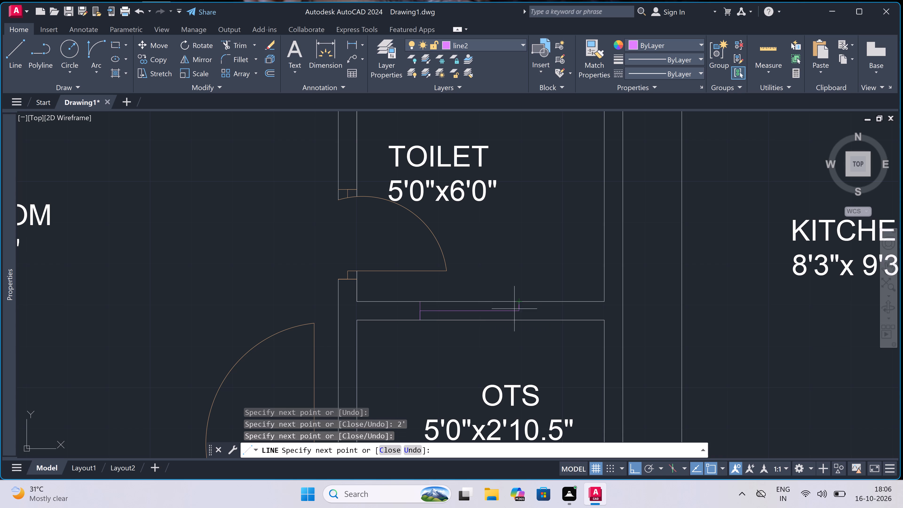
{"action": "double_click", "coordinate": [517, 323]}
{"action": "key", "text": "Escape"}
Trim both wall lines between the two jambs of the window between the toilet and the OTS.
{"action": "type", "text": "tr"}
{"action": "key", "text": "space"}
{"action": "left_click", "coordinate": [494, 317]}
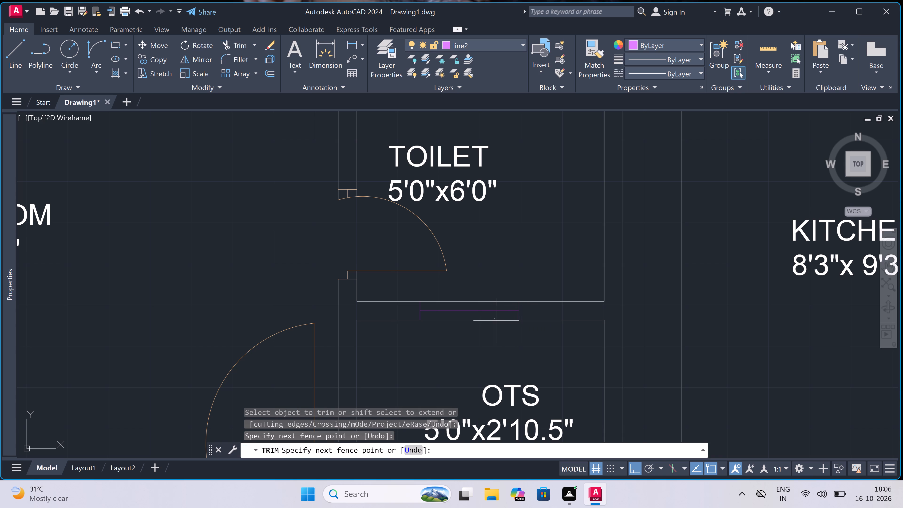
{"action": "double_click", "coordinate": [475, 328]}
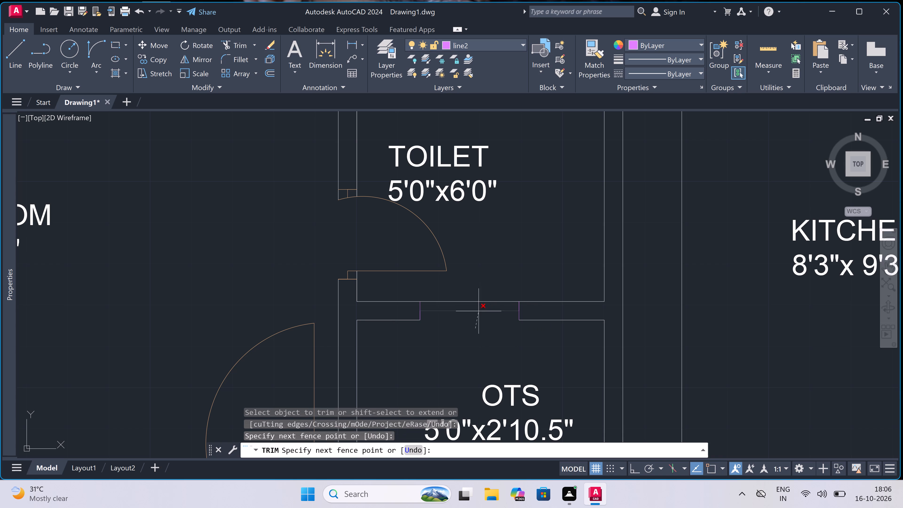
{"action": "left_click", "coordinate": [467, 328]}
{"action": "left_click", "coordinate": [483, 306]}
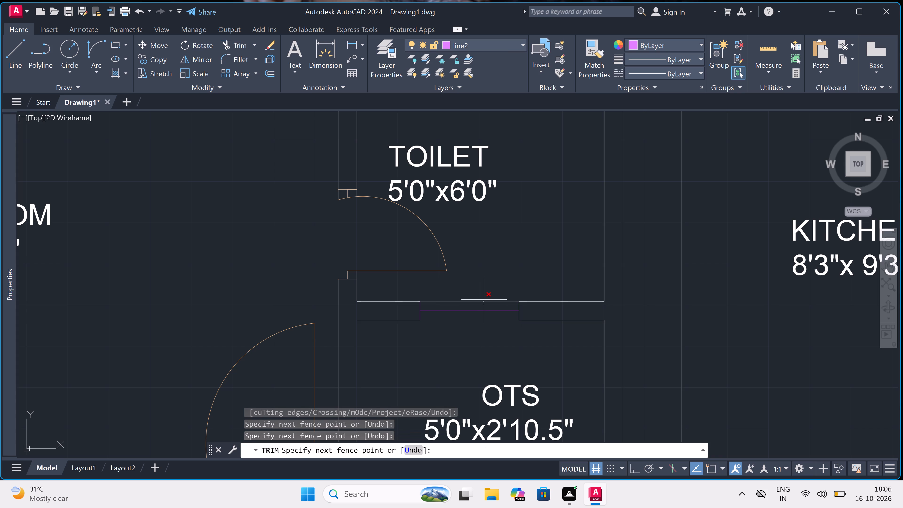
{"action": "double_click", "coordinate": [485, 299]}
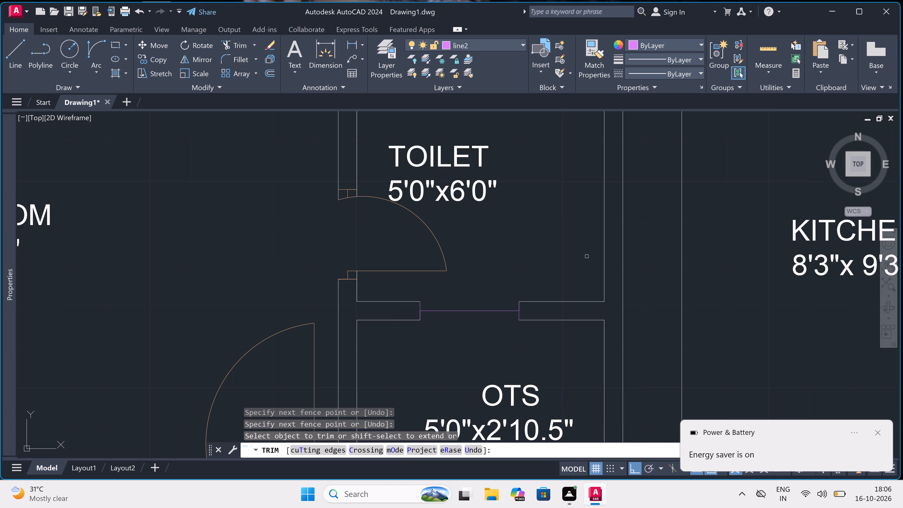
{"action": "key", "text": "Escape"}
Draw lines between the jambs along the toilet-side and OTS-side wall faces to close the window.
{"action": "key", "text": "l"}
{"action": "key", "text": "space"}
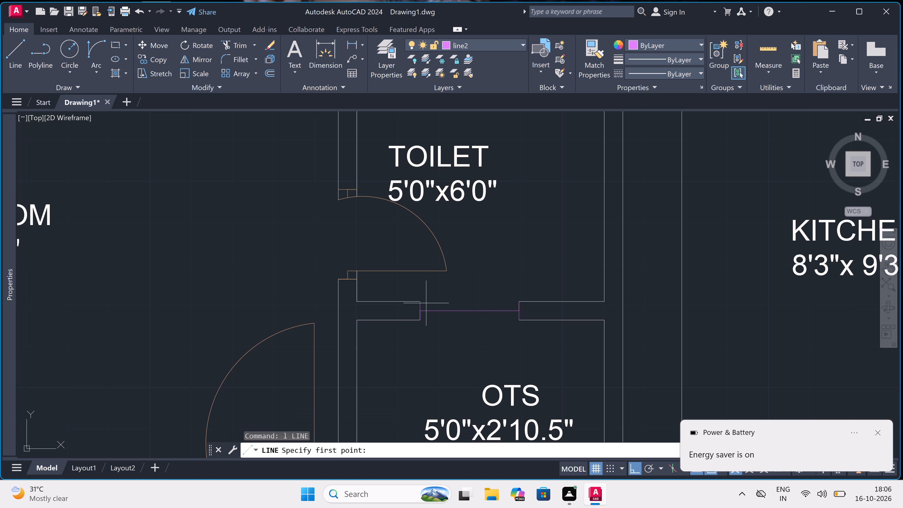
{"action": "left_click", "coordinate": [420, 299]}
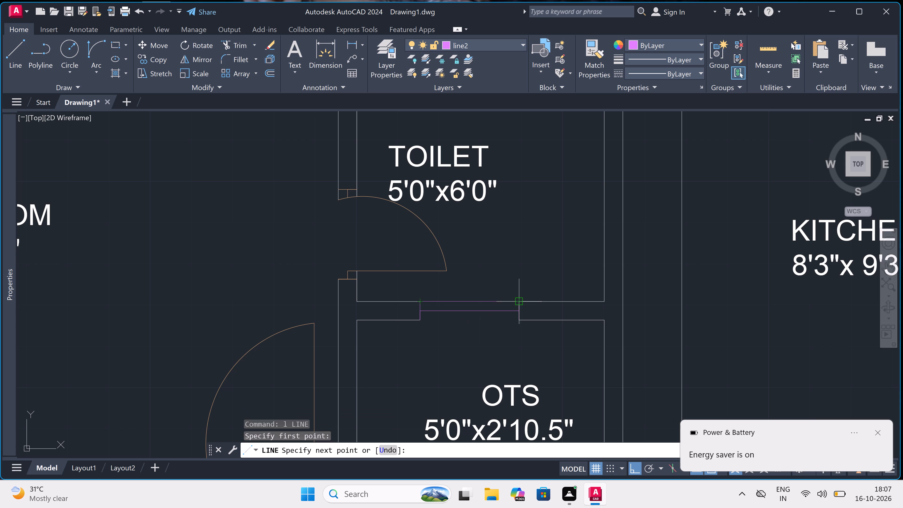
{"action": "left_click", "coordinate": [522, 301]}
{"action": "key", "text": "Escape"}
{"action": "key", "text": "space"}
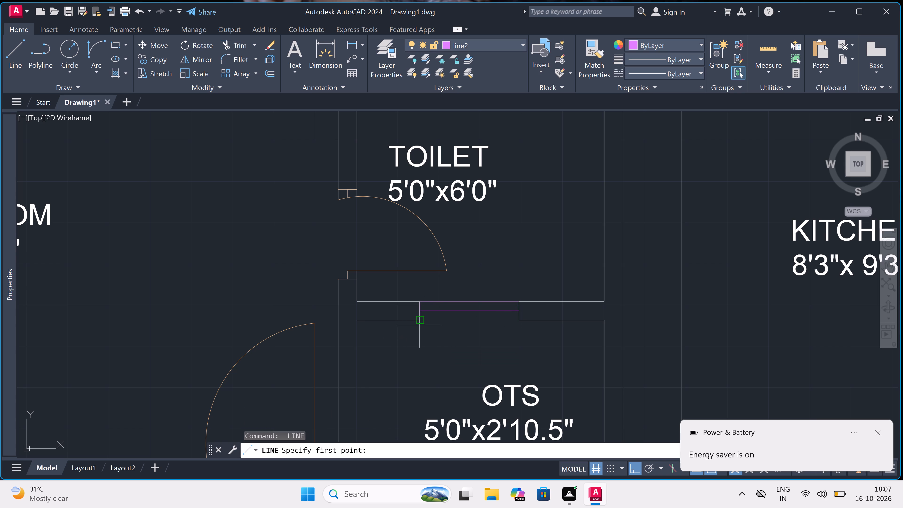
{"action": "left_click", "coordinate": [419, 322]}
{"action": "left_click", "coordinate": [517, 321]}
{"action": "key", "text": "Escape"}
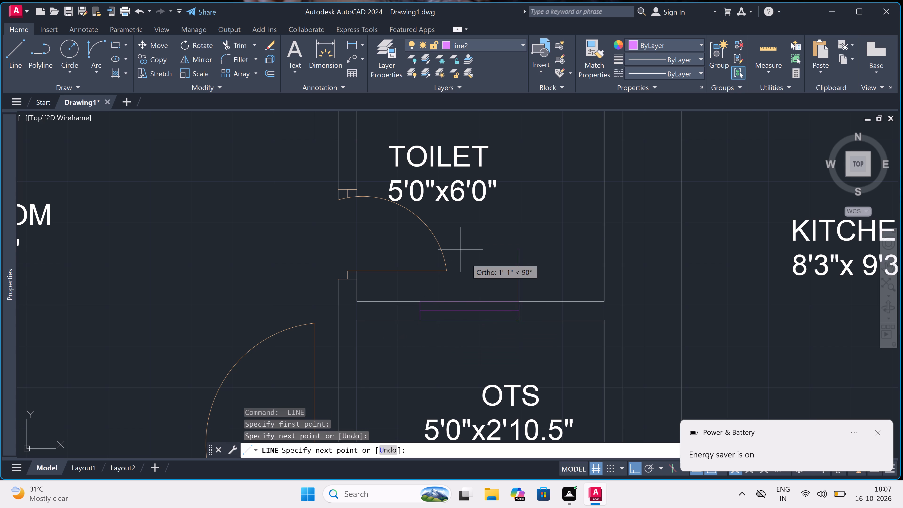
Draw the 11'0"x9'3" bedroom's window in the west outer wall: a jamb line, a 5' centre line going down, and the second jamb.
{"action": "scroll", "coordinate": [452, 238], "scroll_direction": "down", "scroll_amount": 5}
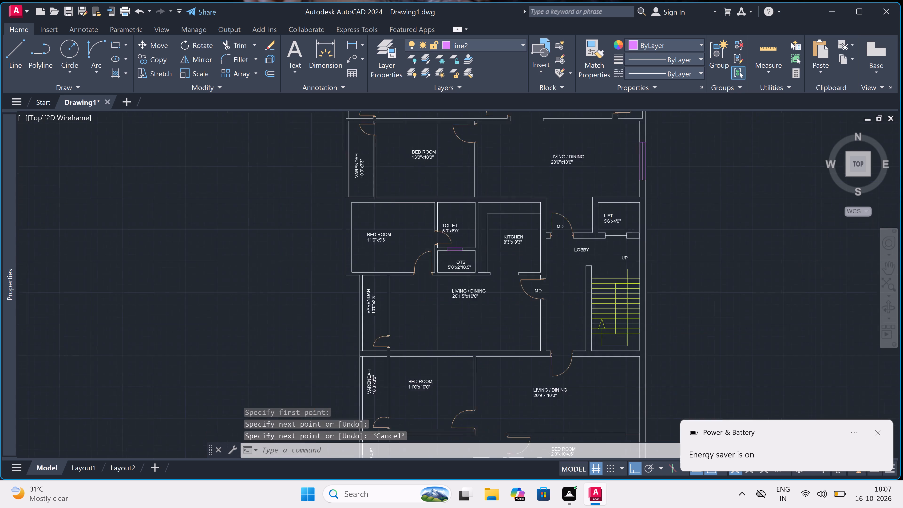
{"action": "key", "text": "space"}
{"action": "scroll", "coordinate": [376, 232], "scroll_direction": "up", "scroll_amount": 3}
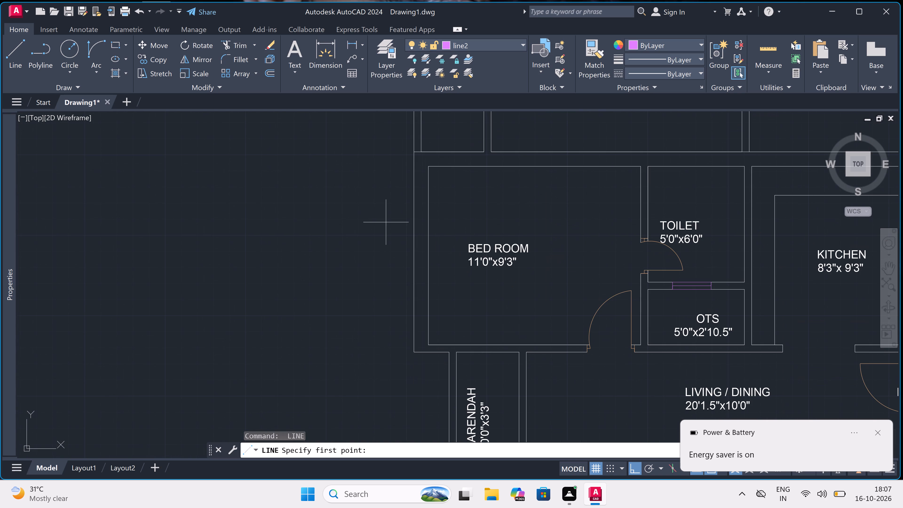
{"action": "left_click", "coordinate": [410, 182]}
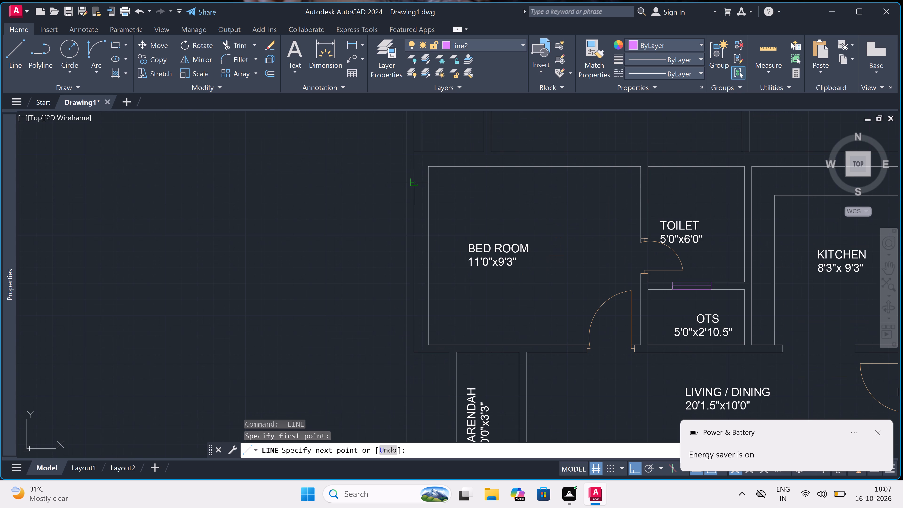
{"action": "left_click", "coordinate": [426, 182]}
{"action": "left_click", "coordinate": [418, 185]}
{"action": "key", "text": "5"}
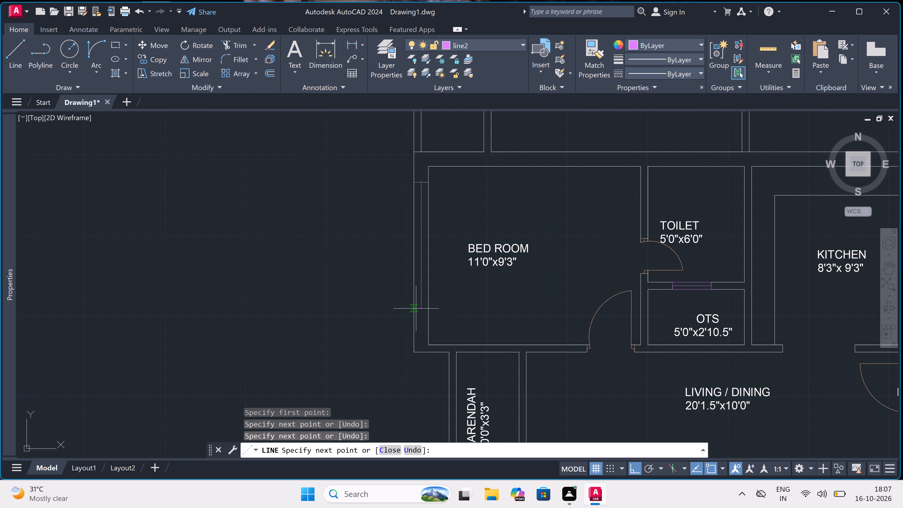
{"action": "type", "text": "'"}
{"action": "key", "text": "space"}
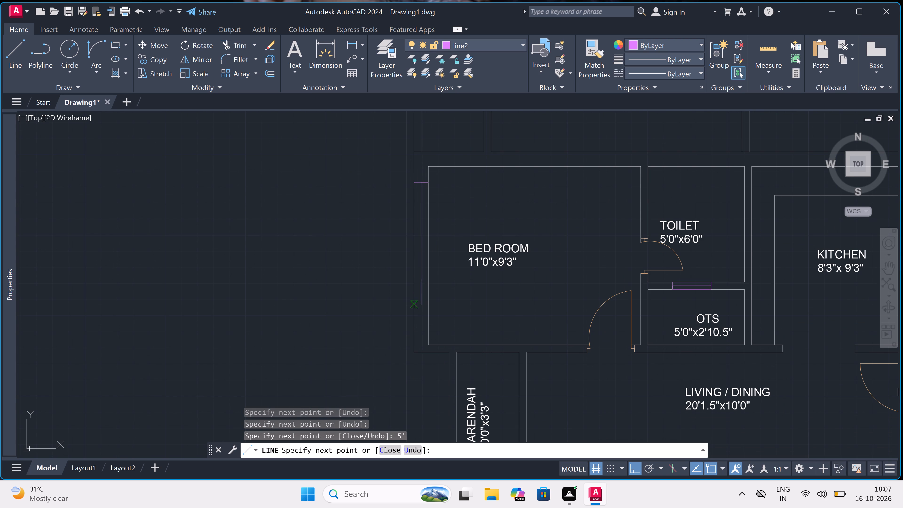
{"action": "left_click", "coordinate": [412, 279]}
{"action": "left_click", "coordinate": [429, 276]}
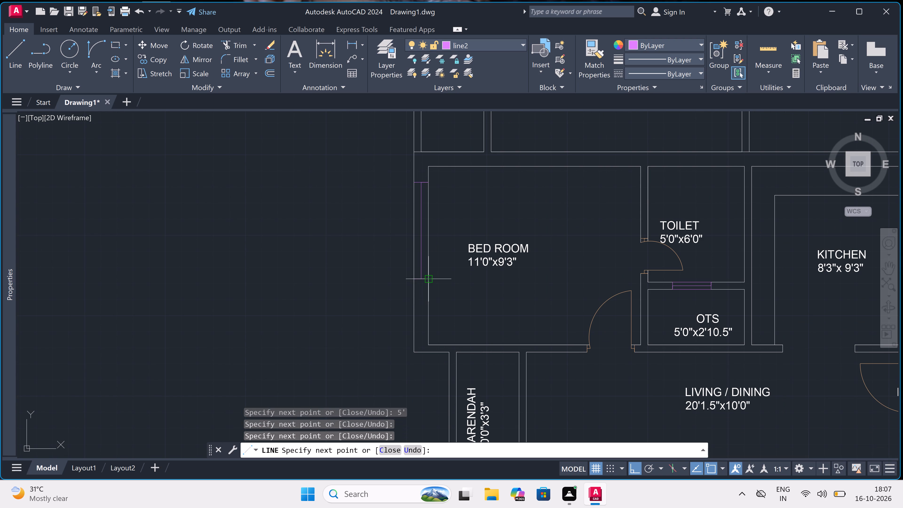
{"action": "key", "text": "Escape"}
Trim both wall lines between the two jambs of the 11'0"x9'3" bedroom's west window.
{"action": "type", "text": "tr"}
{"action": "key", "text": "space"}
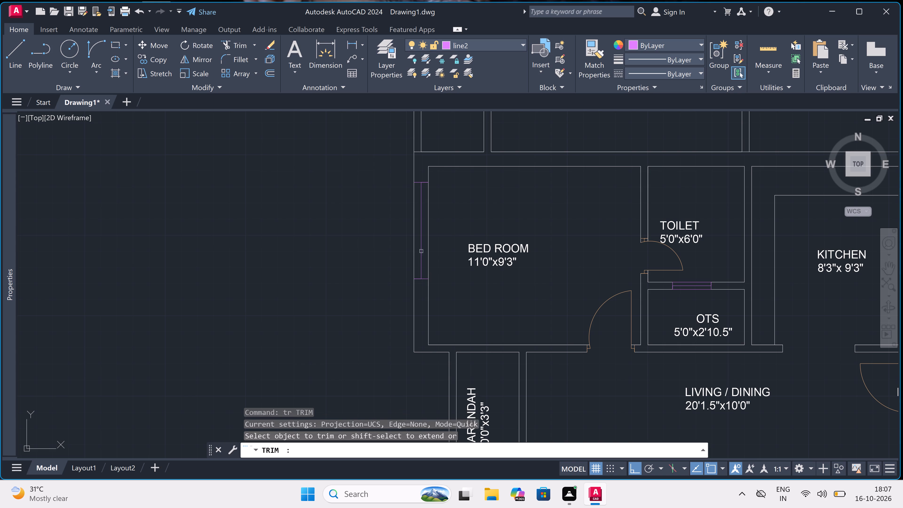
{"action": "double_click", "coordinate": [426, 245]}
{"action": "left_click", "coordinate": [435, 238]}
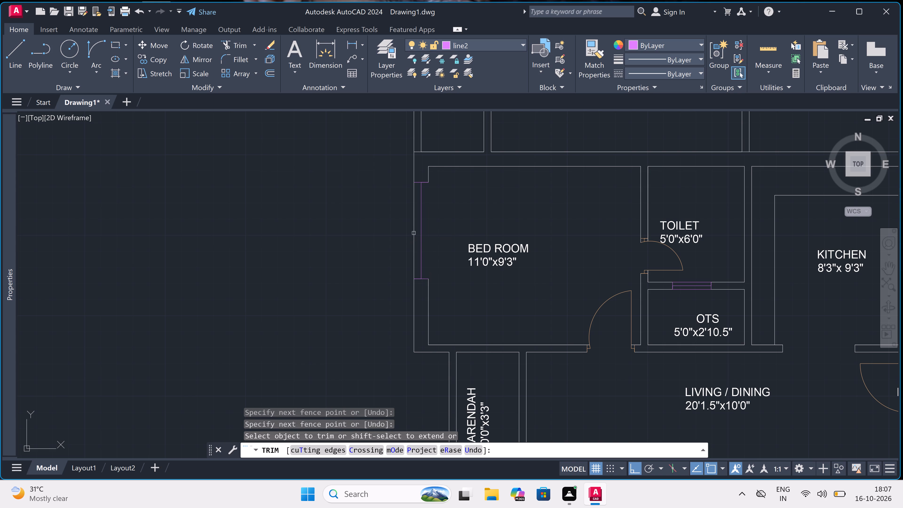
{"action": "double_click", "coordinate": [415, 232]}
{"action": "key", "text": "Escape"}
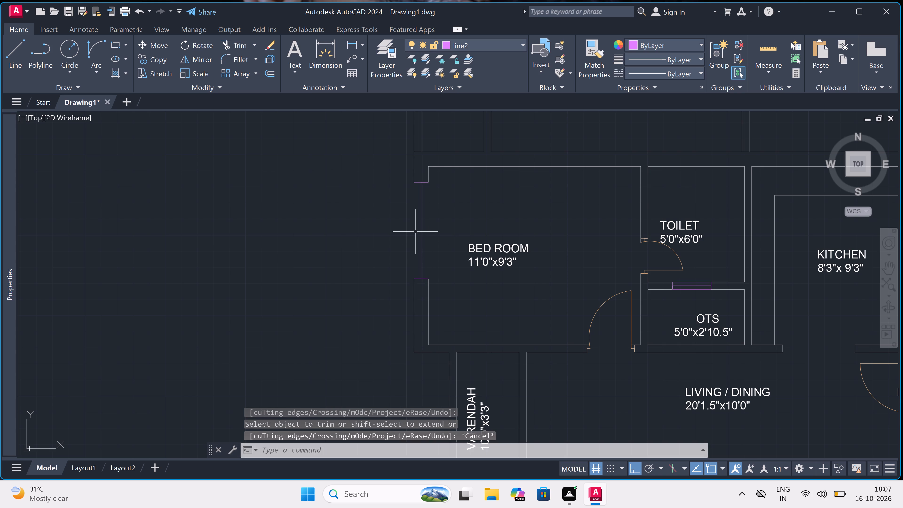
Draw lines between the jambs along the outer and inner wall faces to close the 11'0"x9'3" bedroom's west window.
{"action": "key", "text": "l"}
{"action": "key", "text": "space"}
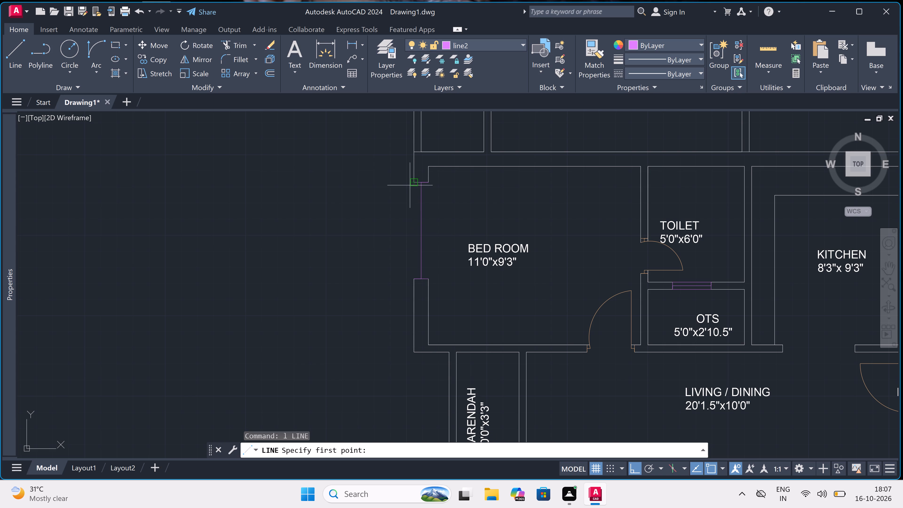
{"action": "left_click", "coordinate": [412, 183]}
{"action": "left_click", "coordinate": [412, 282]}
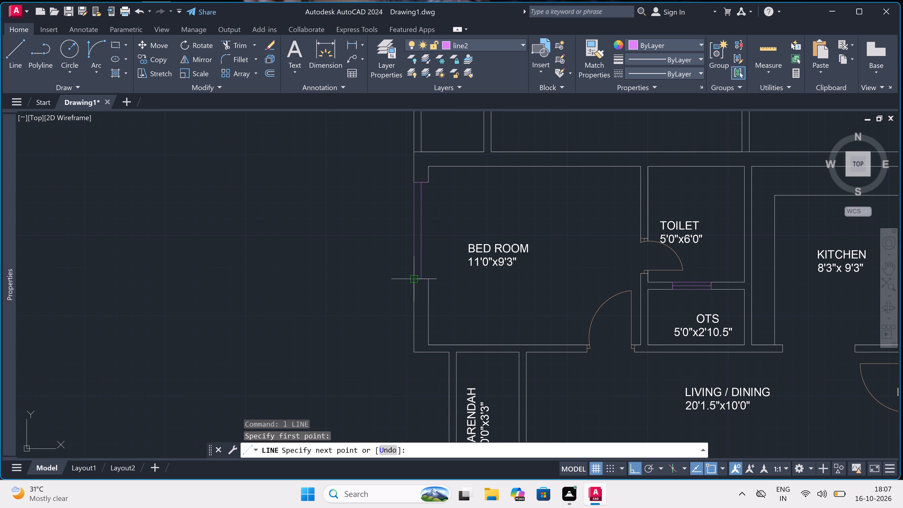
{"action": "key", "text": "Escape"}
{"action": "key", "text": "space"}
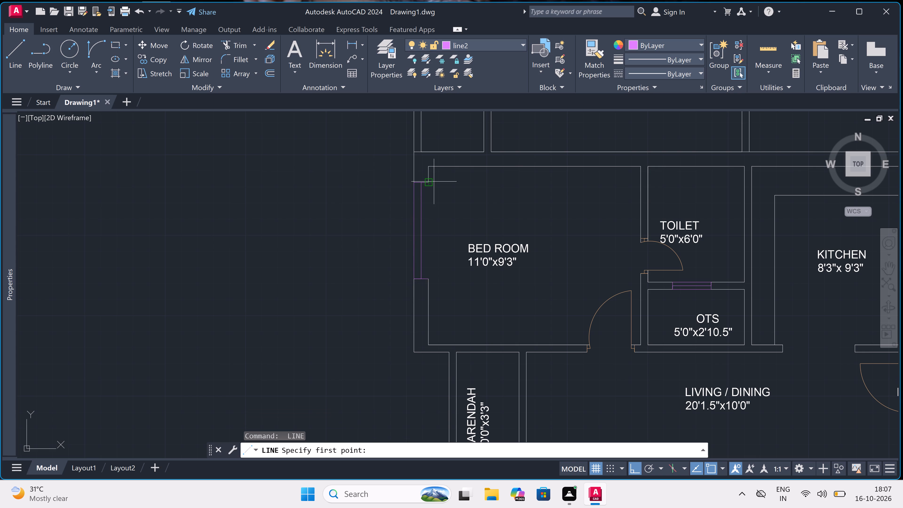
{"action": "left_click", "coordinate": [432, 183]}
{"action": "left_click", "coordinate": [424, 284]}
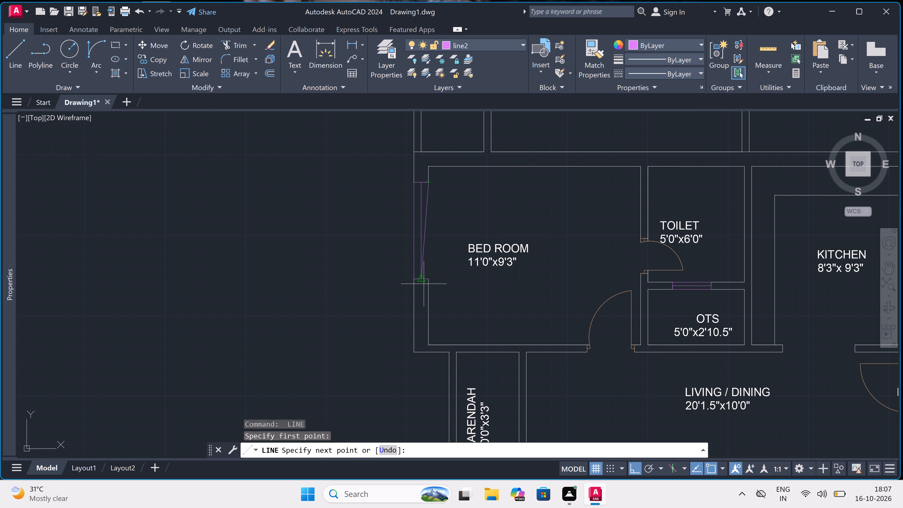
{"action": "key", "text": "ctrl+z"}
{"action": "scroll", "coordinate": [430, 277], "scroll_direction": "up", "scroll_amount": 2}
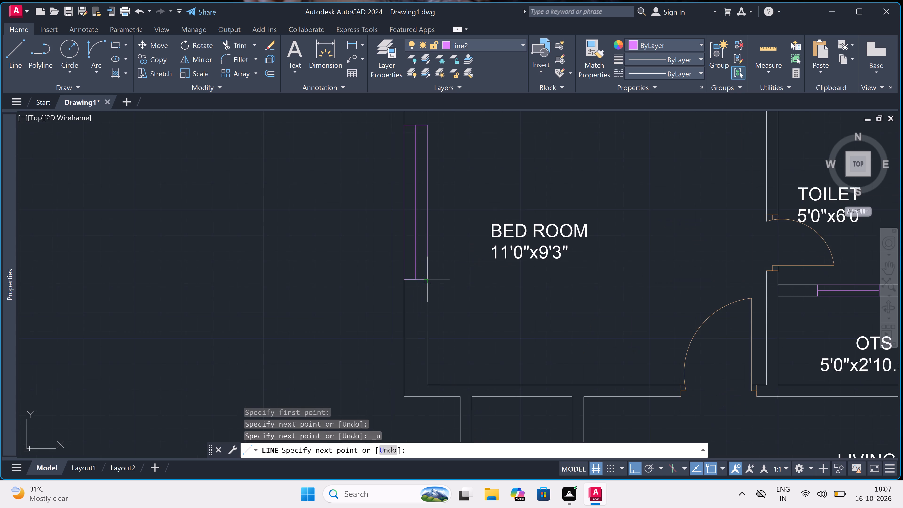
{"action": "triple_click", "coordinate": [427, 280]}
{"action": "key", "text": "Escape"}
Draw a window between the top unit's southern 13'0"x10'0" bedroom and its varendah: a jamb line, a 5' centre line going down, and the second jamb.
{"action": "scroll", "coordinate": [427, 280], "scroll_direction": "down", "scroll_amount": 2}
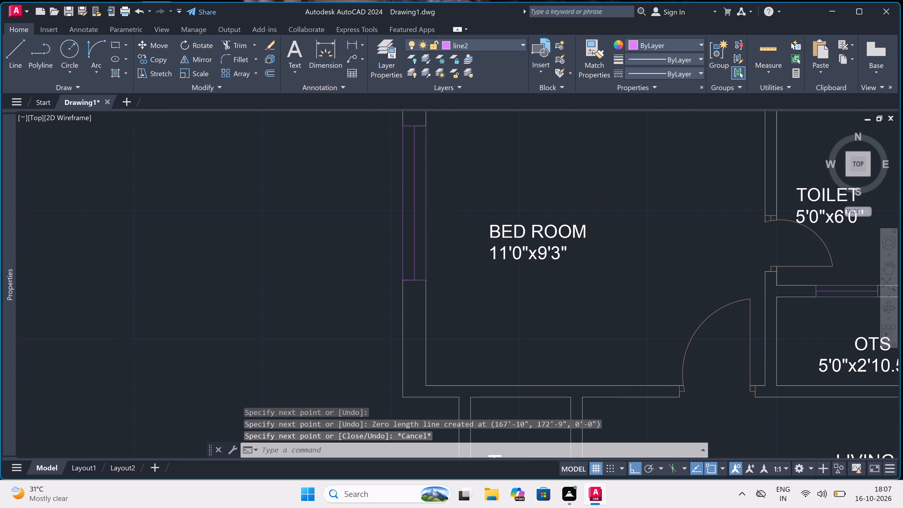
{"action": "scroll", "coordinate": [427, 280], "scroll_direction": "down", "scroll_amount": 4}
{"action": "scroll", "coordinate": [448, 275], "scroll_direction": "up", "scroll_amount": 1}
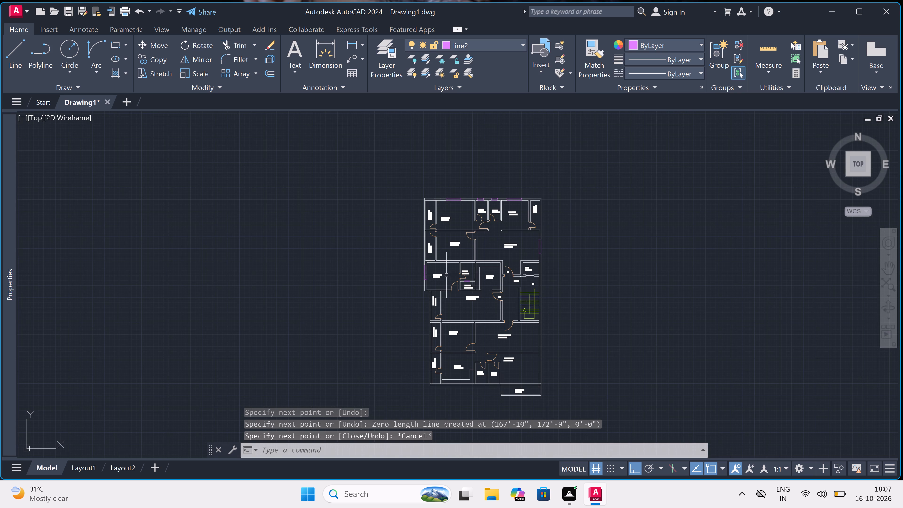
{"action": "scroll", "coordinate": [448, 275], "scroll_direction": "up", "scroll_amount": 1}
{"action": "scroll", "coordinate": [444, 253], "scroll_direction": "down", "scroll_amount": 2}
{"action": "scroll", "coordinate": [442, 236], "scroll_direction": "up", "scroll_amount": 3}
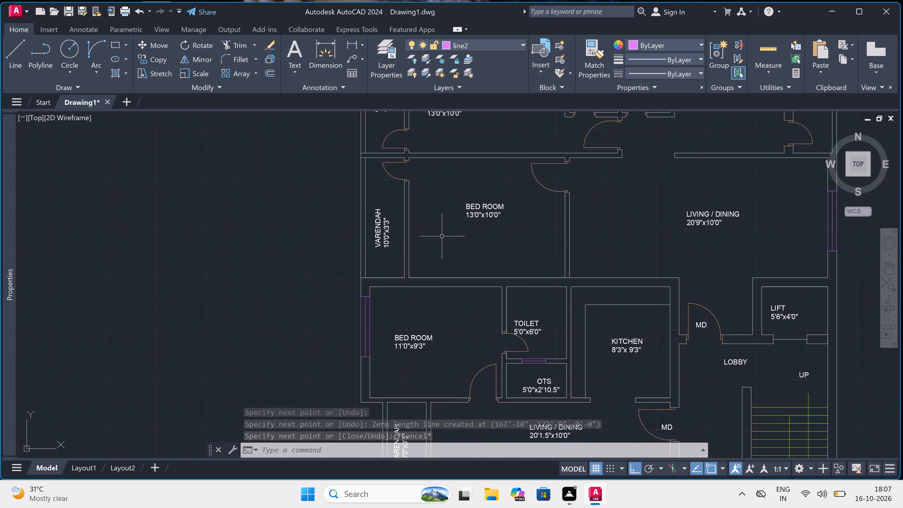
{"action": "key", "text": "space"}
{"action": "scroll", "coordinate": [403, 202], "scroll_direction": "up", "scroll_amount": 1}
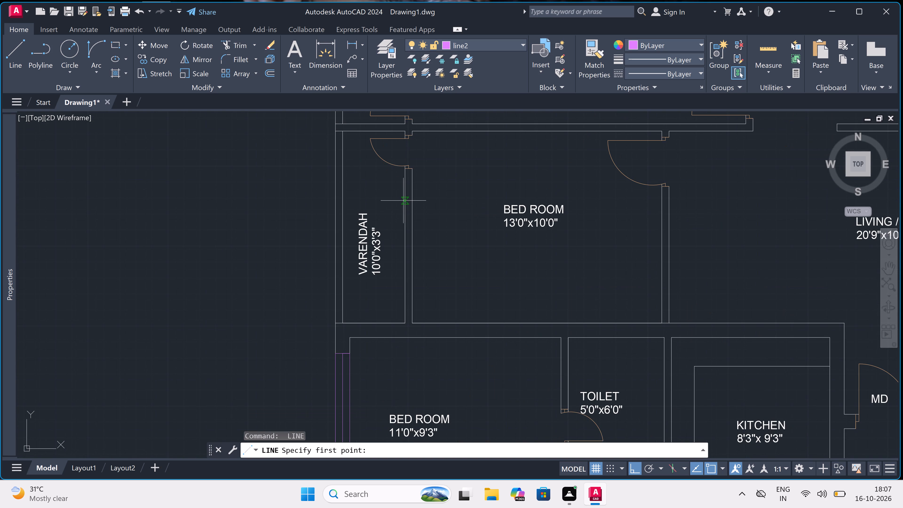
{"action": "left_click", "coordinate": [405, 191]}
{"action": "left_click", "coordinate": [412, 188]}
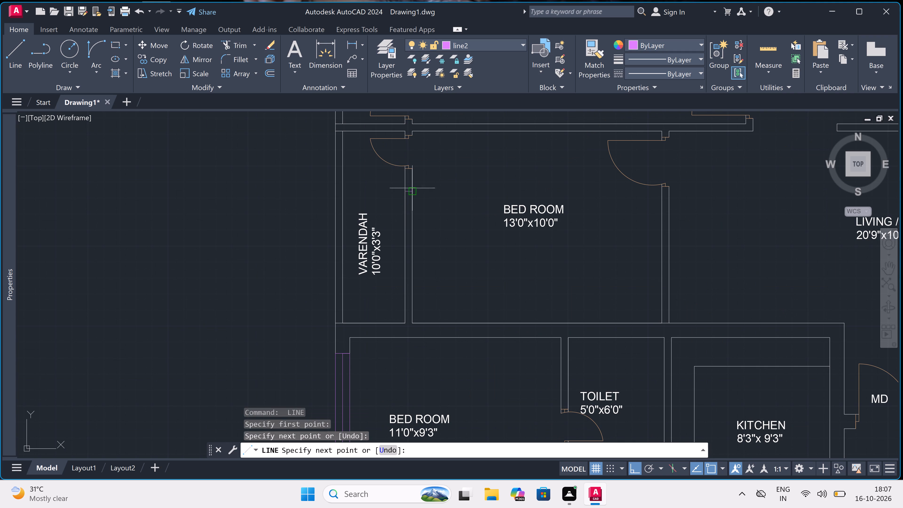
{"action": "left_click", "coordinate": [407, 190]}
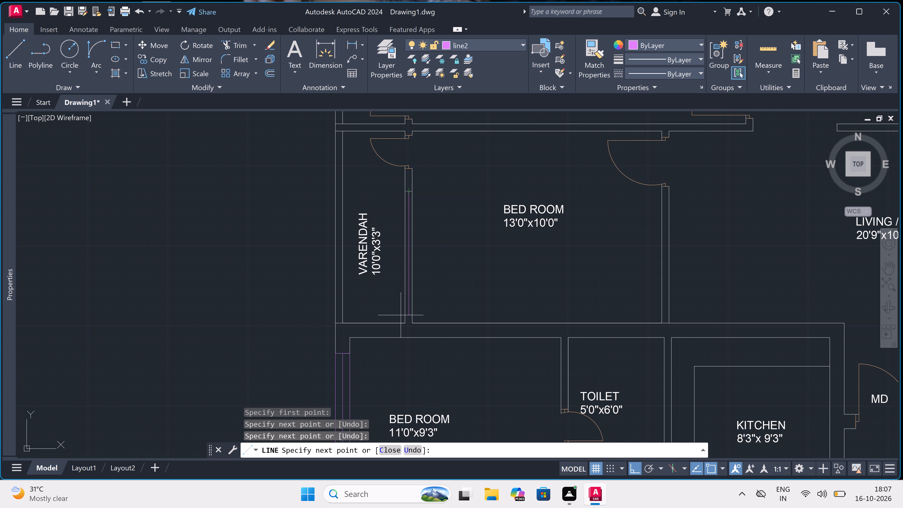
{"action": "key", "text": "5"}
{"action": "type", "text": "'"}
{"action": "key", "text": "space"}
{"action": "scroll", "coordinate": [399, 287], "scroll_direction": "up", "scroll_amount": 3}
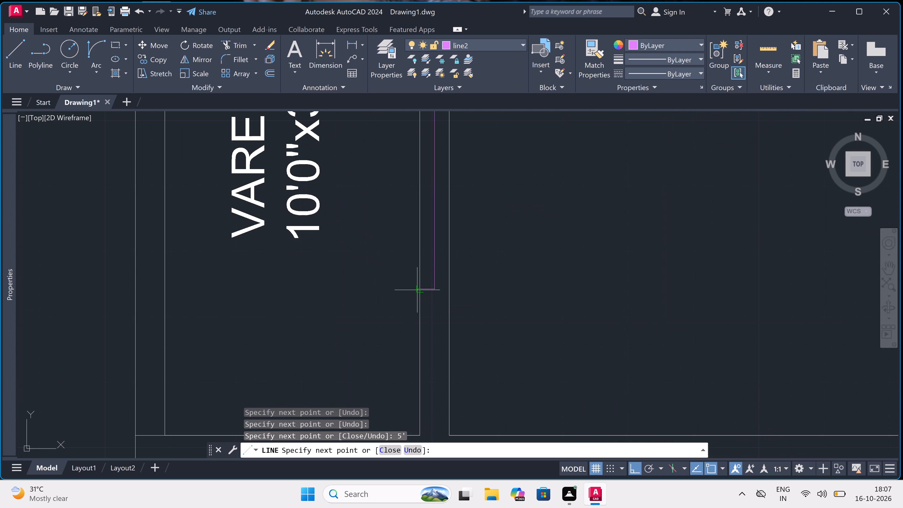
{"action": "left_click", "coordinate": [417, 290]}
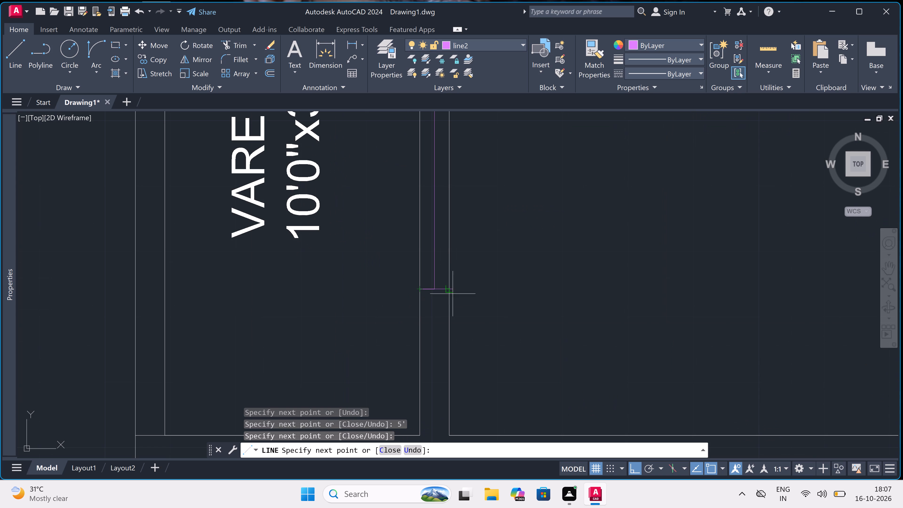
{"action": "left_click", "coordinate": [452, 292]}
{"action": "key", "text": "Escape"}
Trim both wall lines between the jambs of the window between the southern 13'0"x10'0" bedroom and its varendah.
{"action": "scroll", "coordinate": [428, 308], "scroll_direction": "down", "scroll_amount": 3}
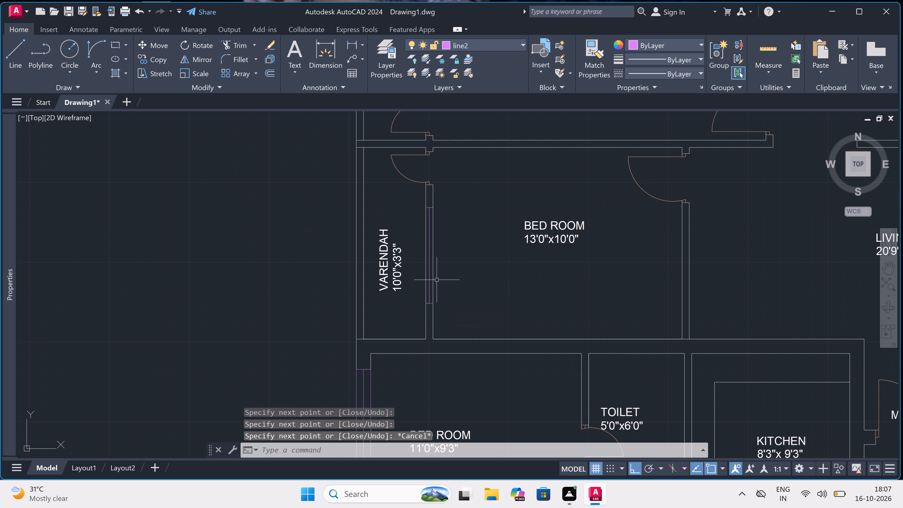
{"action": "scroll", "coordinate": [445, 236], "scroll_direction": "up", "scroll_amount": 1}
{"action": "key", "text": "t"}
{"action": "key", "text": "r"}
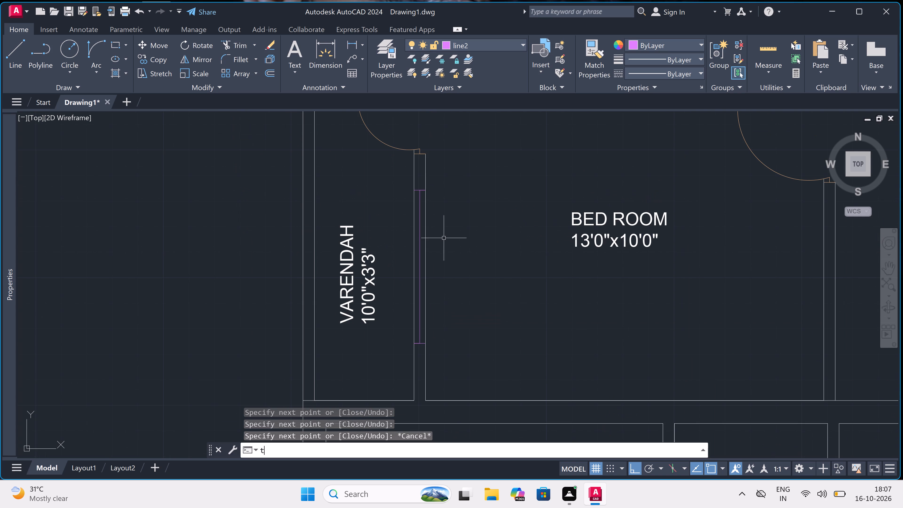
{"action": "key", "text": "space"}
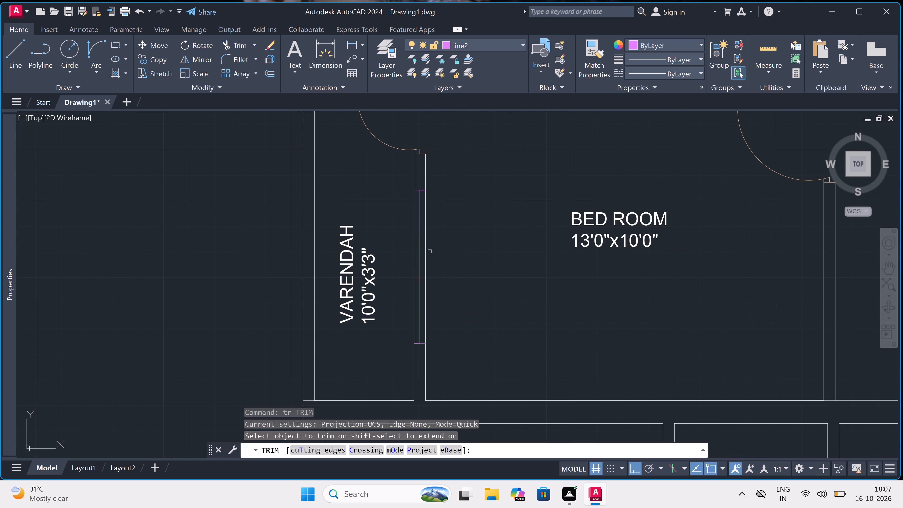
{"action": "left_click", "coordinate": [427, 247]}
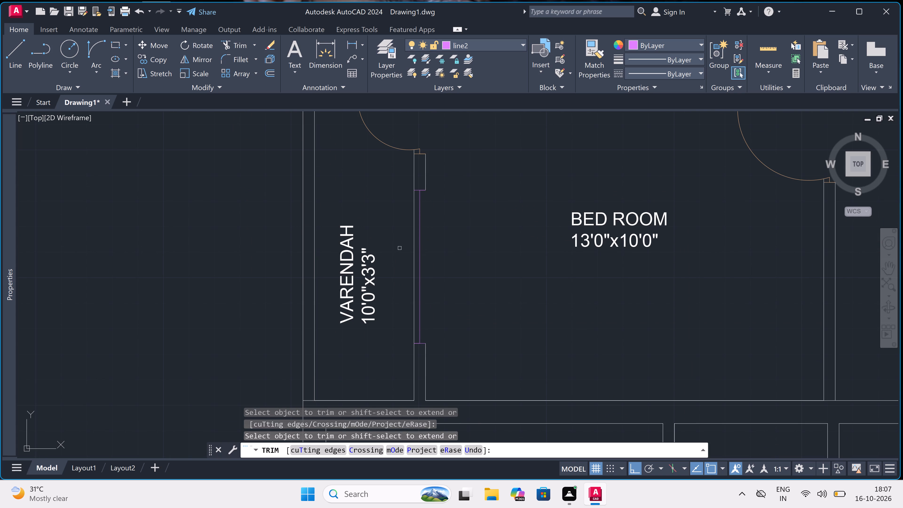
{"action": "double_click", "coordinate": [412, 243]}
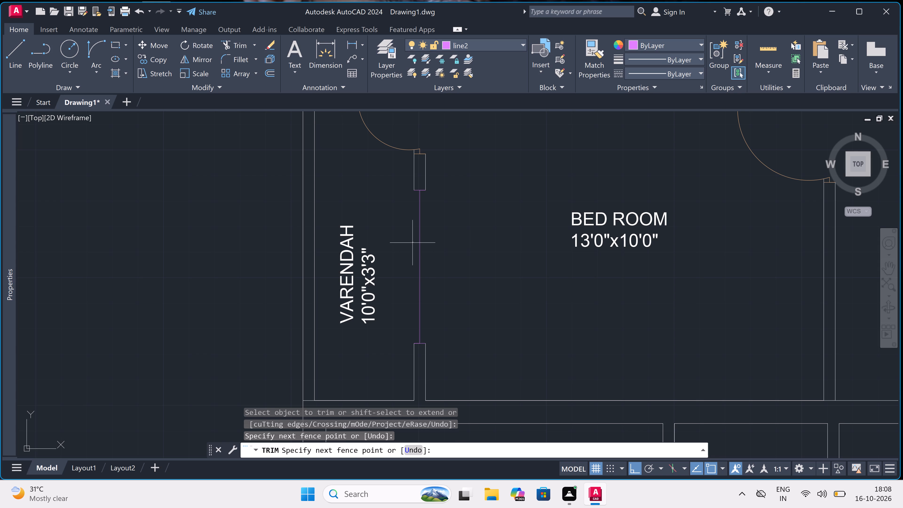
{"action": "key", "text": "Escape"}
Draw lines between the jambs along the varendah-side and bedroom-side wall faces to close the southern 13'0"x10'0" bedroom's window.
{"action": "key", "text": "l"}
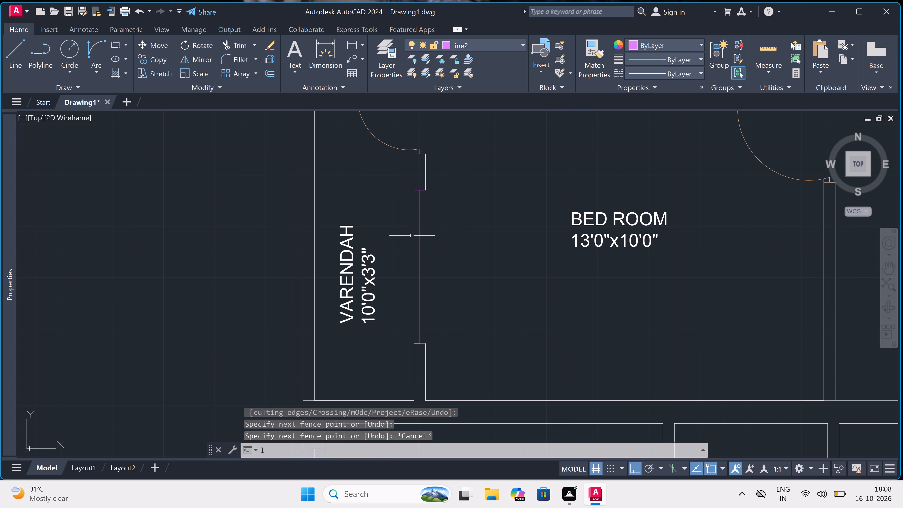
{"action": "key", "text": "space"}
{"action": "left_click", "coordinate": [413, 192]}
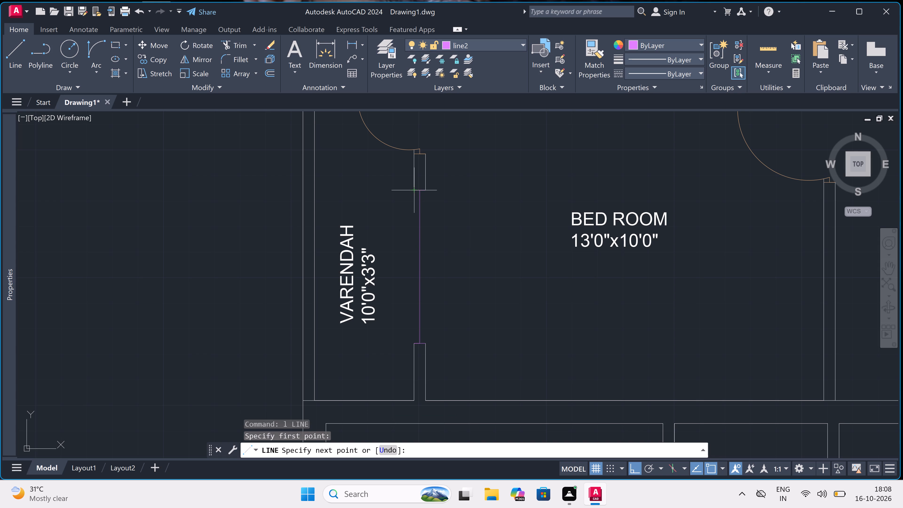
{"action": "left_click", "coordinate": [412, 343]}
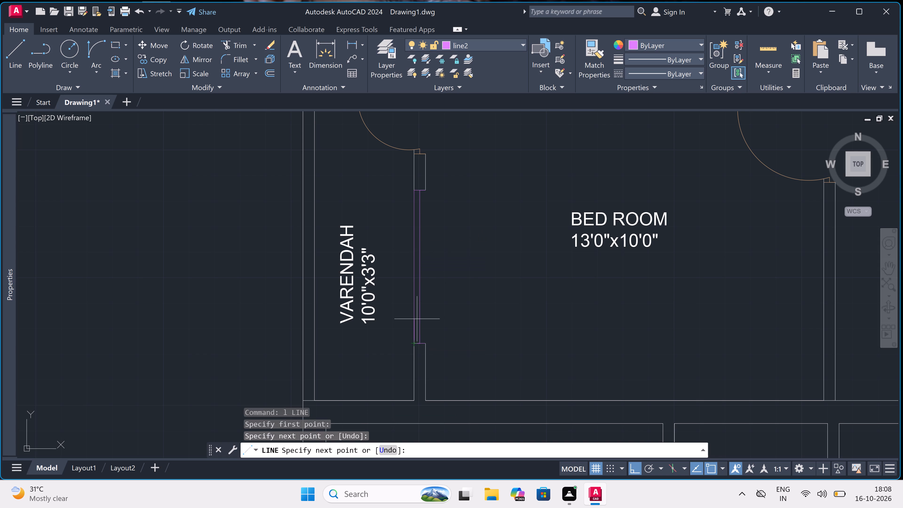
{"action": "key", "text": "Escape"}
{"action": "key", "text": "space"}
{"action": "left_click", "coordinate": [427, 190]}
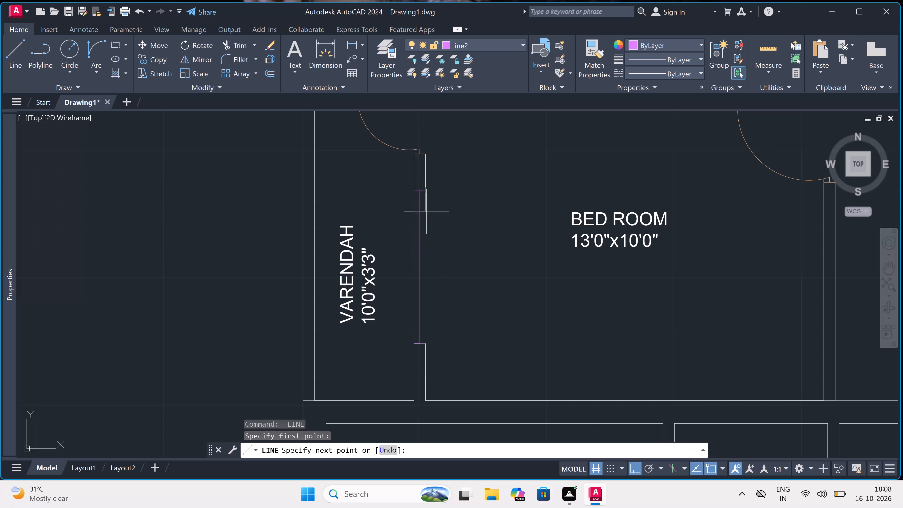
{"action": "double_click", "coordinate": [425, 346]}
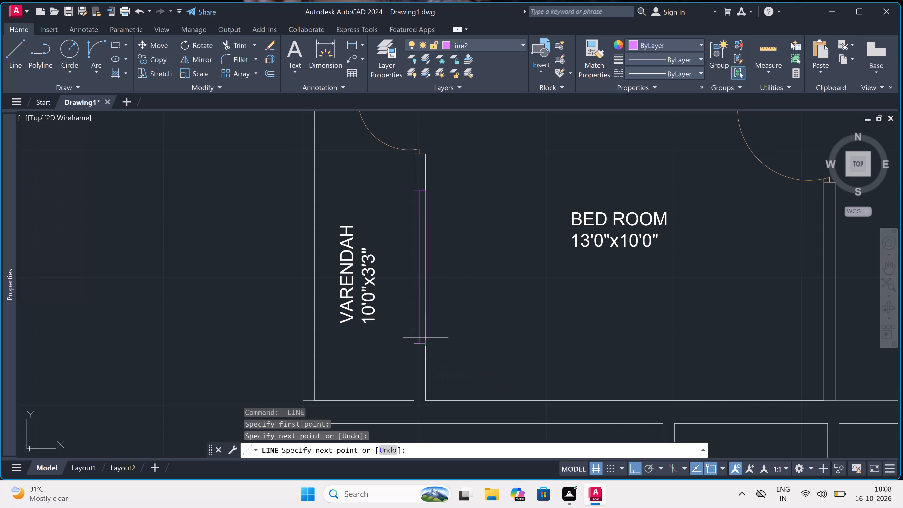
{"action": "key", "text": "Escape"}
Draw a window between the top unit's northern 13'0"x10'0" bedroom and its varendah: a jamb line, a 5' centre line going down, and the second jamb.
{"action": "scroll", "coordinate": [416, 279], "scroll_direction": "down", "scroll_amount": 4}
{"action": "scroll", "coordinate": [416, 279], "scroll_direction": "up", "scroll_amount": 1}
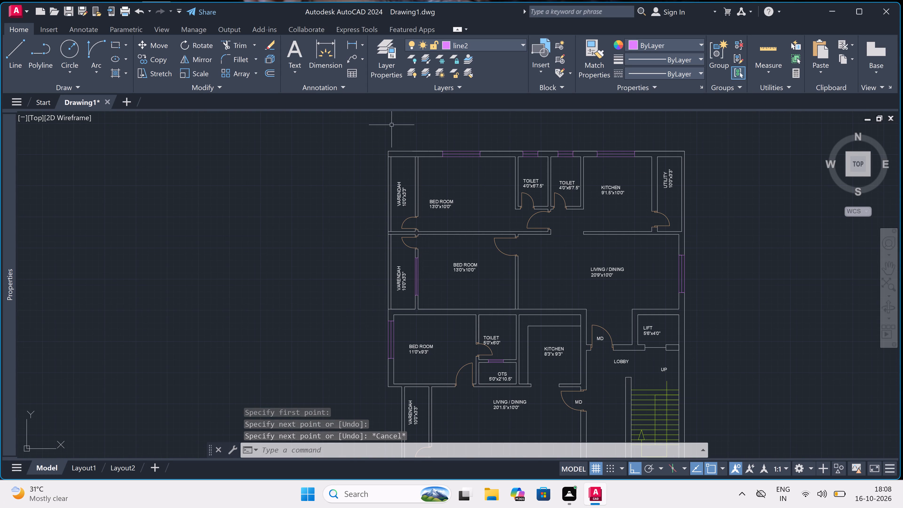
{"action": "scroll", "coordinate": [416, 161], "scroll_direction": "up", "scroll_amount": 3}
{"action": "key", "text": "space"}
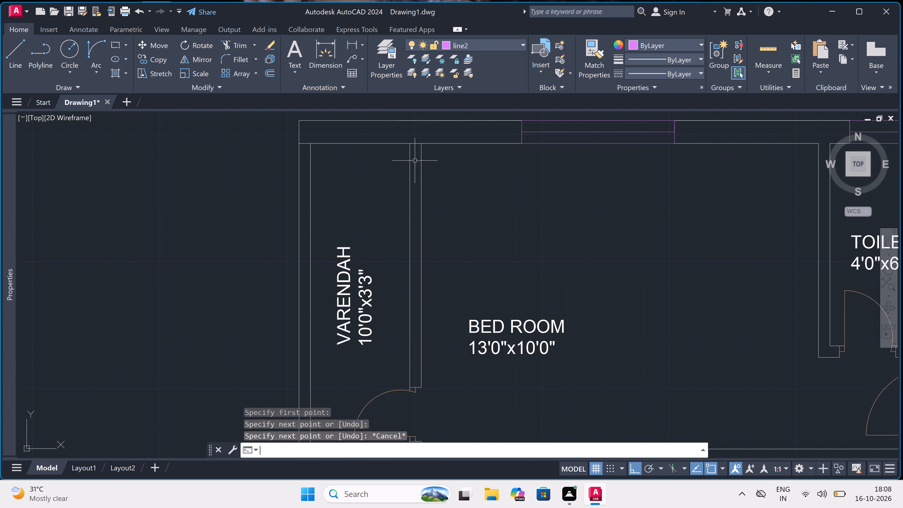
{"action": "double_click", "coordinate": [408, 172]}
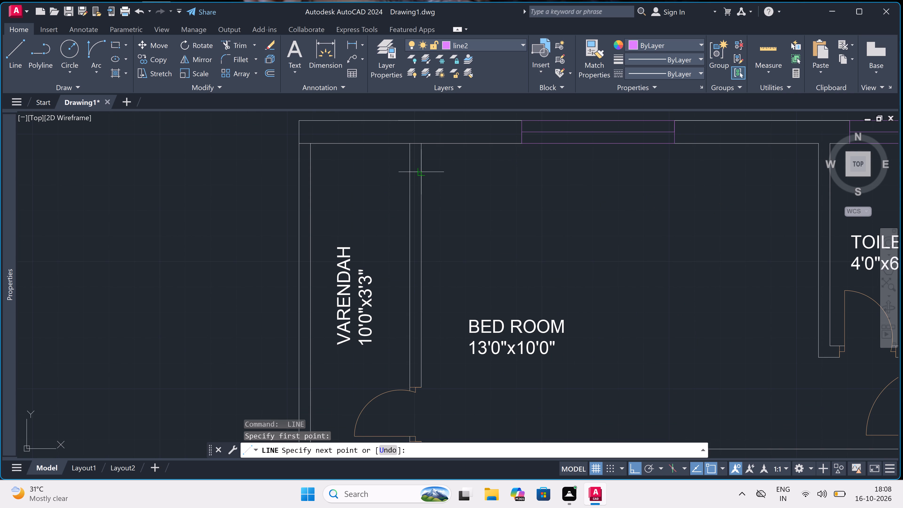
{"action": "double_click", "coordinate": [418, 171]}
{"action": "left_click", "coordinate": [414, 173]}
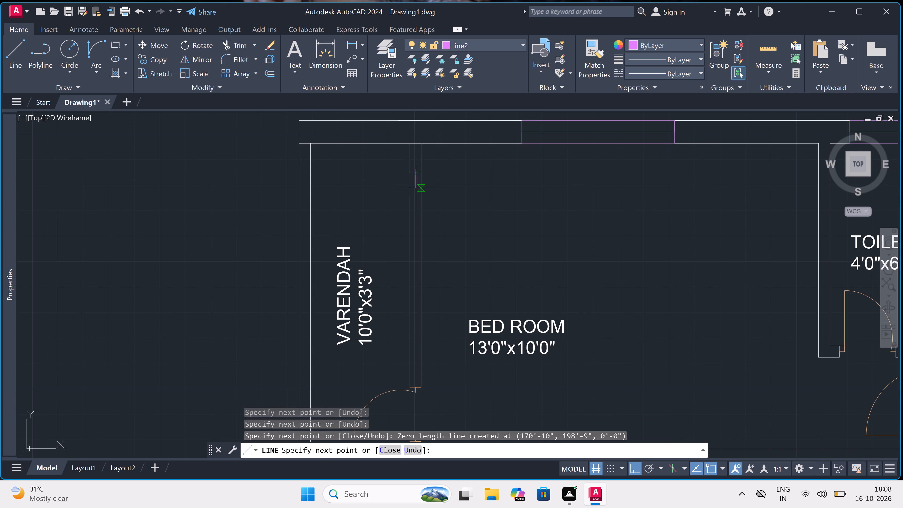
{"action": "type", "text": "5'"}
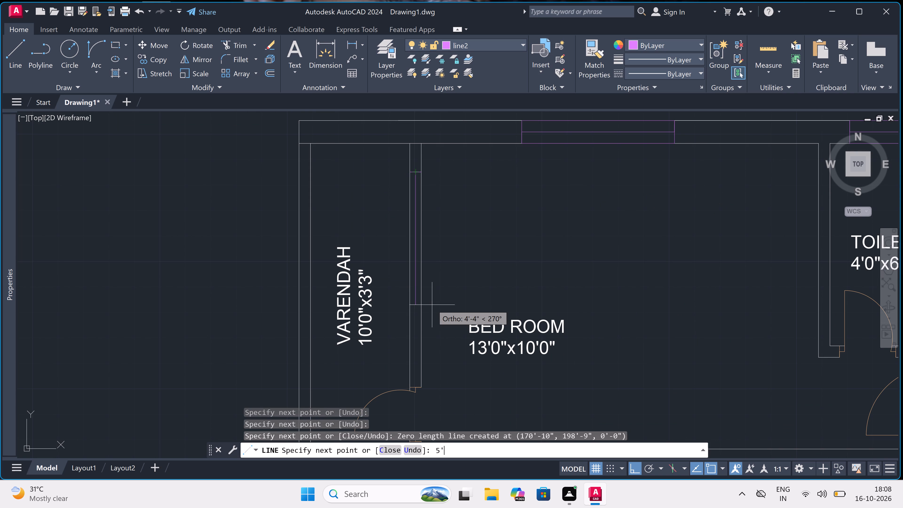
{"action": "key", "text": "space"}
{"action": "scroll", "coordinate": [407, 330], "scroll_direction": "up", "scroll_amount": 2}
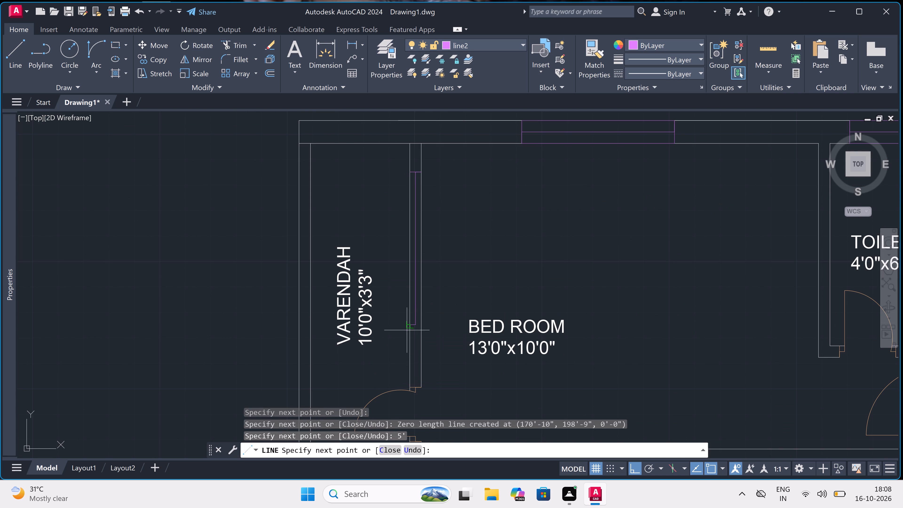
{"action": "left_click", "coordinate": [416, 318]}
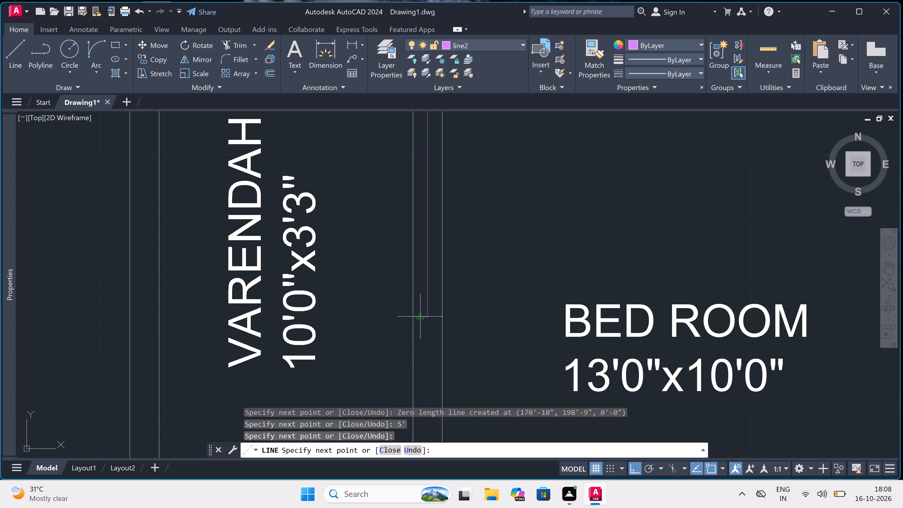
{"action": "double_click", "coordinate": [440, 317]}
{"action": "key", "text": "Escape"}
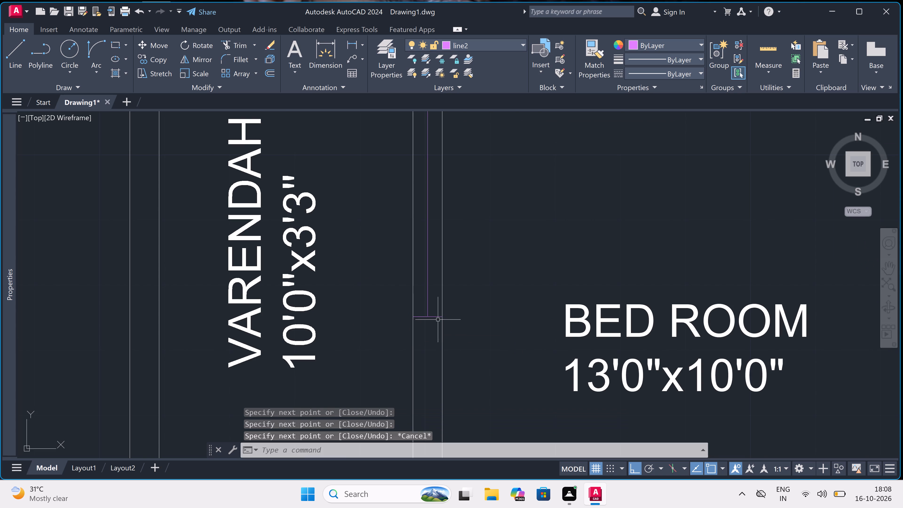
Trim both wall lines between the jambs of the window between the northern 13'0"x10'0" bedroom and its varendah.
{"action": "scroll", "coordinate": [438, 321], "scroll_direction": "down", "scroll_amount": 2}
{"action": "key", "text": "t"}
{"action": "key", "text": "r"}
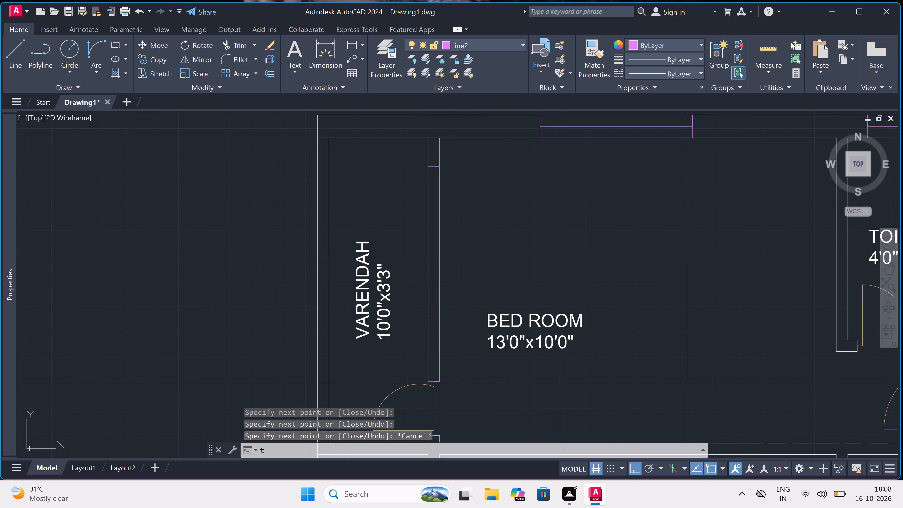
{"action": "key", "text": "space"}
{"action": "triple_click", "coordinate": [440, 230]}
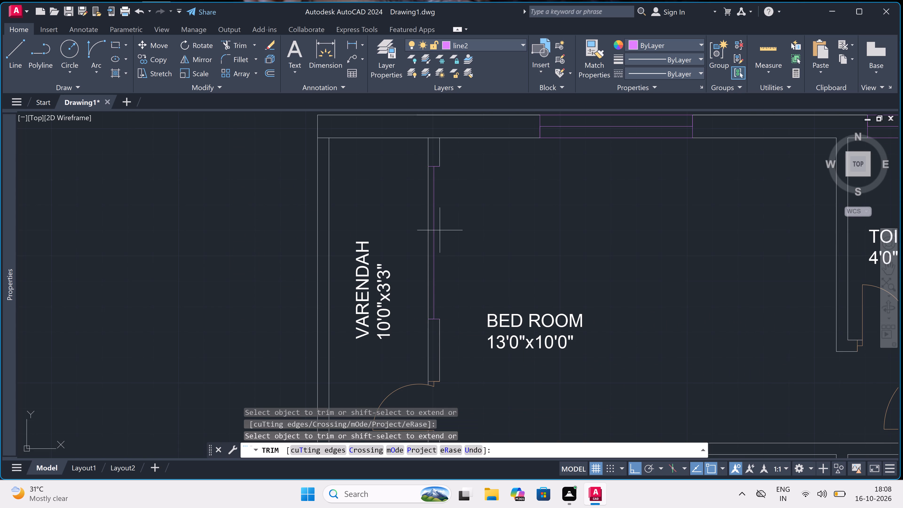
{"action": "double_click", "coordinate": [447, 219]}
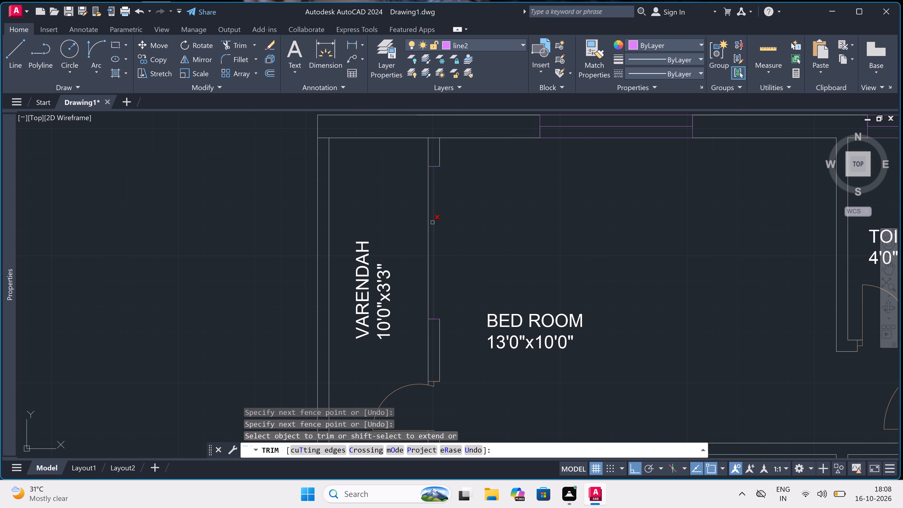
{"action": "double_click", "coordinate": [429, 220]}
{"action": "key", "text": "Escape"}
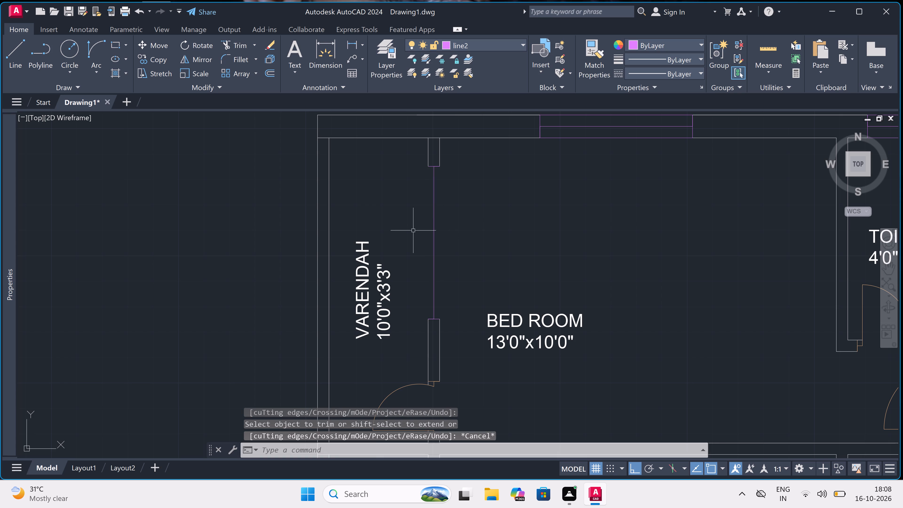
Draw lines between the jambs along the varendah-side and bedroom-side wall faces to close the northern 13'0"x10'0" bedroom's window.
{"action": "scroll", "coordinate": [413, 230], "scroll_direction": "down", "scroll_amount": 4}
{"action": "scroll", "coordinate": [415, 229], "scroll_direction": "up", "scroll_amount": 4}
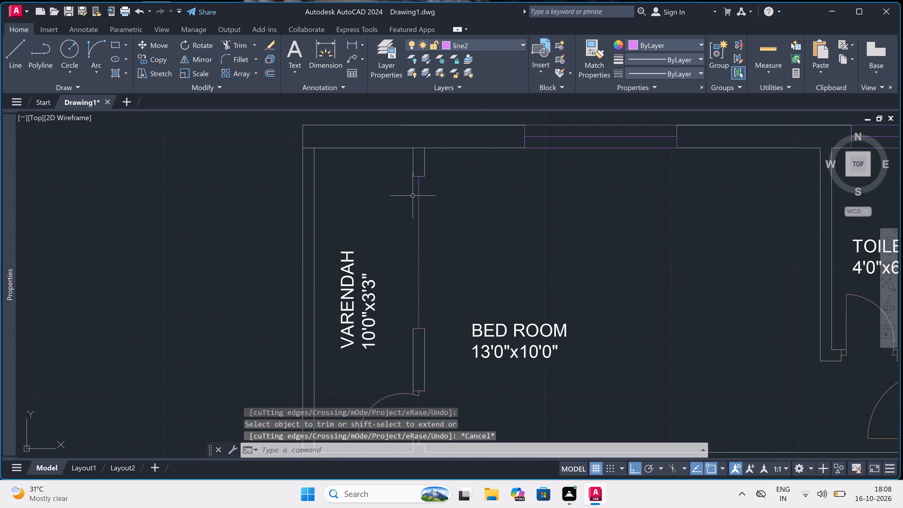
{"action": "key", "text": "l"}
{"action": "key", "text": "space"}
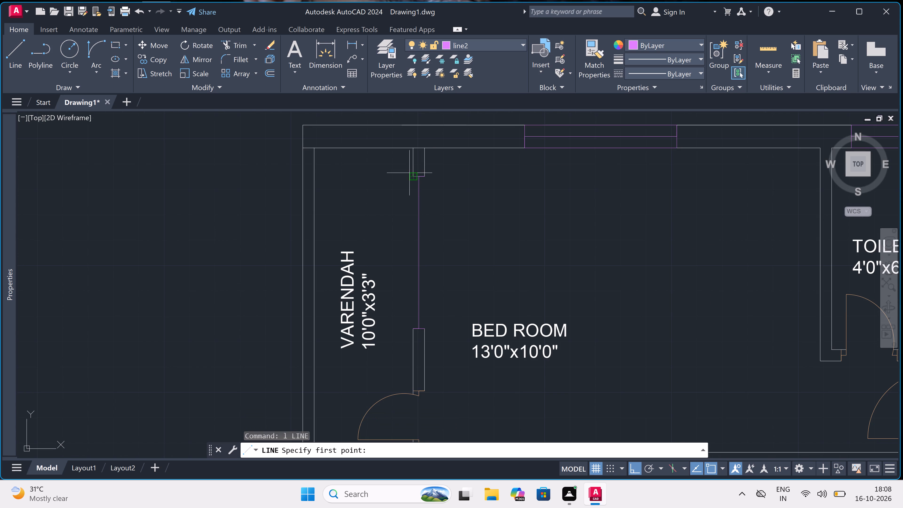
{"action": "left_click", "coordinate": [412, 175]}
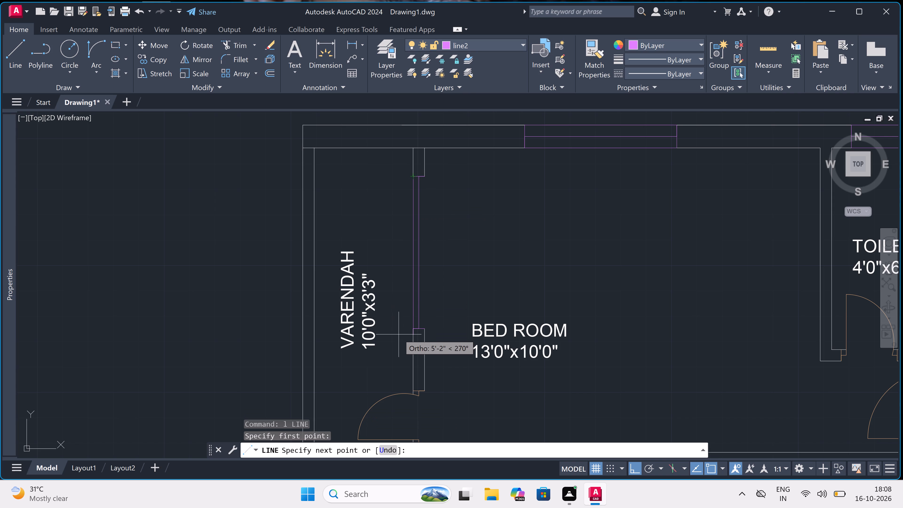
{"action": "double_click", "coordinate": [414, 327]}
{"action": "key", "text": "Escape"}
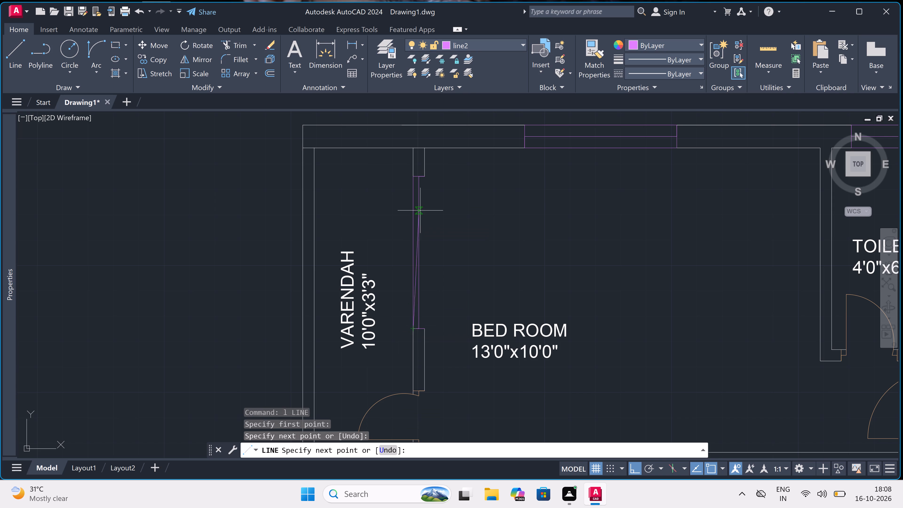
{"action": "key", "text": "space"}
{"action": "left_click", "coordinate": [427, 178]}
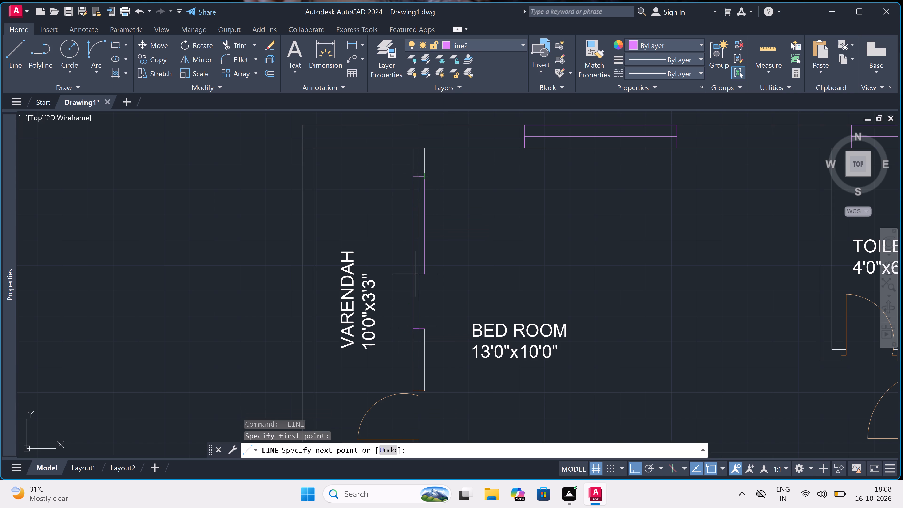
{"action": "left_click", "coordinate": [425, 327]}
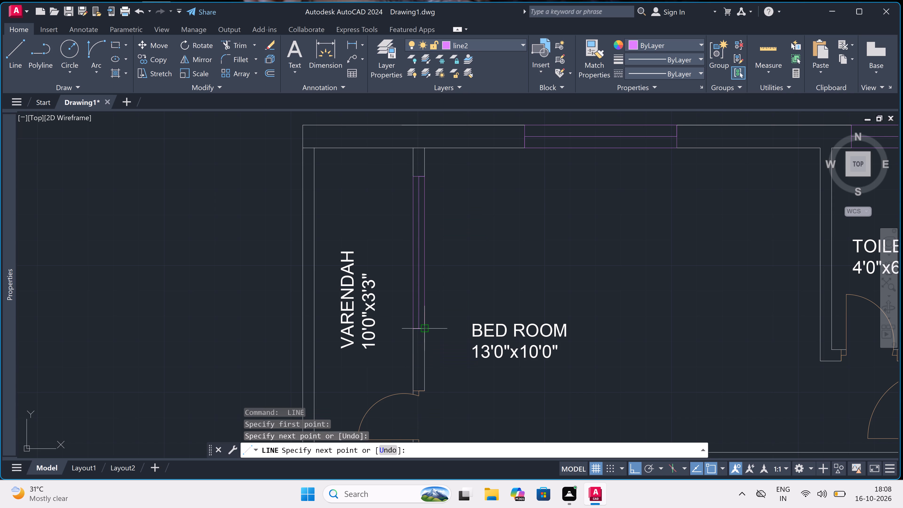
{"action": "key", "text": "Escape"}
Trim the line crossing the northern bedroom-varendah partition where it meets the top exterior wall.
{"action": "key", "text": "t"}
{"action": "key", "text": "r"}
{"action": "key", "text": "space"}
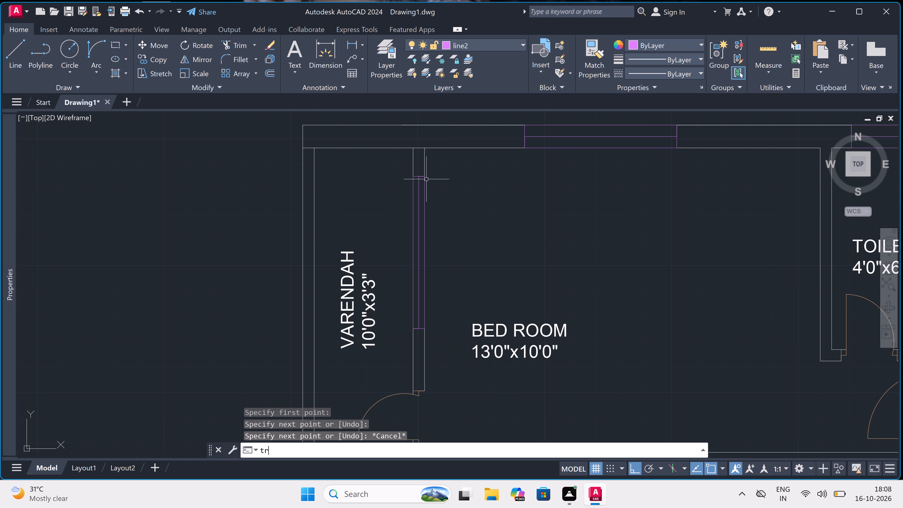
{"action": "double_click", "coordinate": [416, 147]}
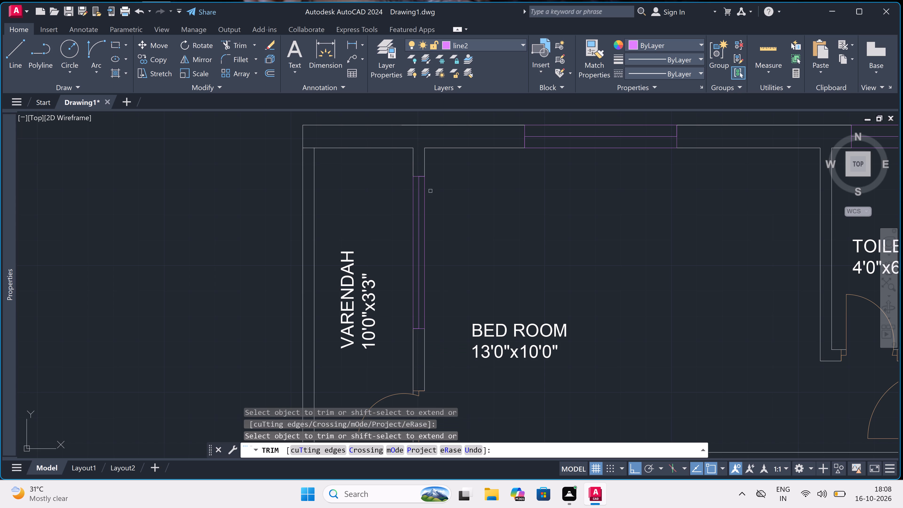
{"action": "scroll", "coordinate": [431, 190], "scroll_direction": "down", "scroll_amount": 3}
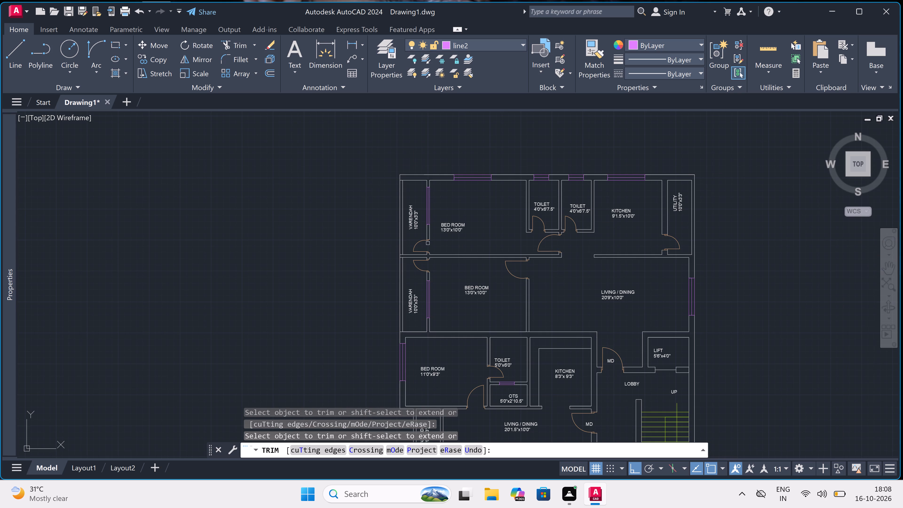
{"action": "key", "text": "Escape"}
Draw a window between the 20'1.5"x10'0" living/dining and its varendah: a jamb line, a 5' centre line going up, and the second jamb.
{"action": "scroll", "coordinate": [439, 205], "scroll_direction": "down", "scroll_amount": 2}
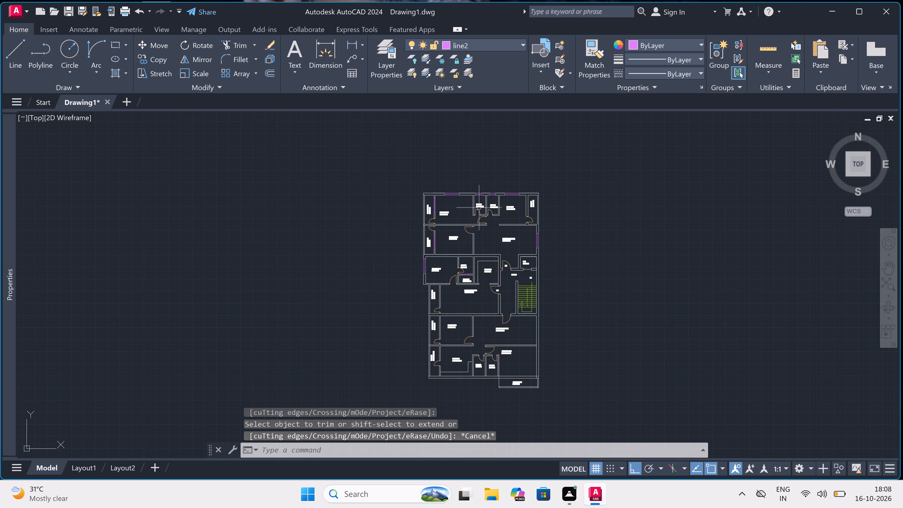
{"action": "scroll", "coordinate": [485, 272], "scroll_direction": "up", "scroll_amount": 1}
{"action": "scroll", "coordinate": [439, 241], "scroll_direction": "up", "scroll_amount": 1}
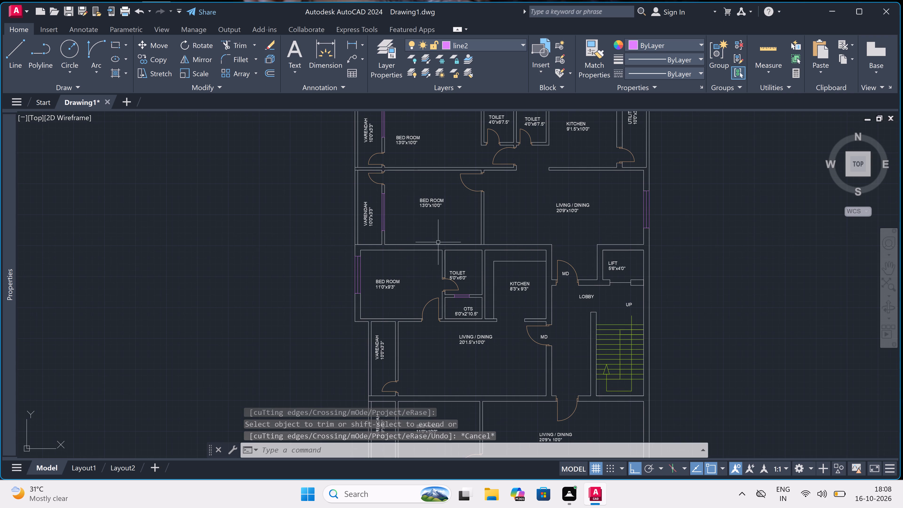
{"action": "scroll", "coordinate": [432, 248], "scroll_direction": "down", "scroll_amount": 2}
{"action": "scroll", "coordinate": [420, 280], "scroll_direction": "up", "scroll_amount": 2}
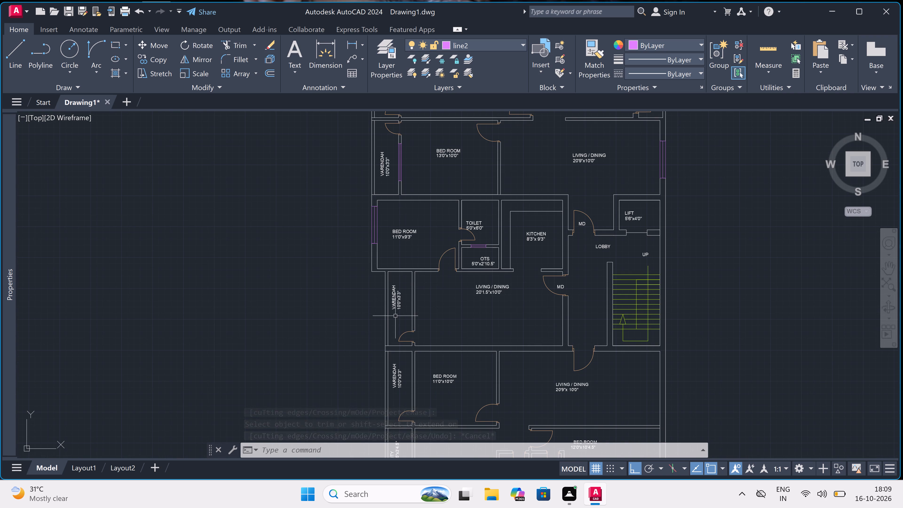
{"action": "key", "text": "l"}
{"action": "key", "text": "space"}
{"action": "scroll", "coordinate": [395, 332], "scroll_direction": "up", "scroll_amount": 2}
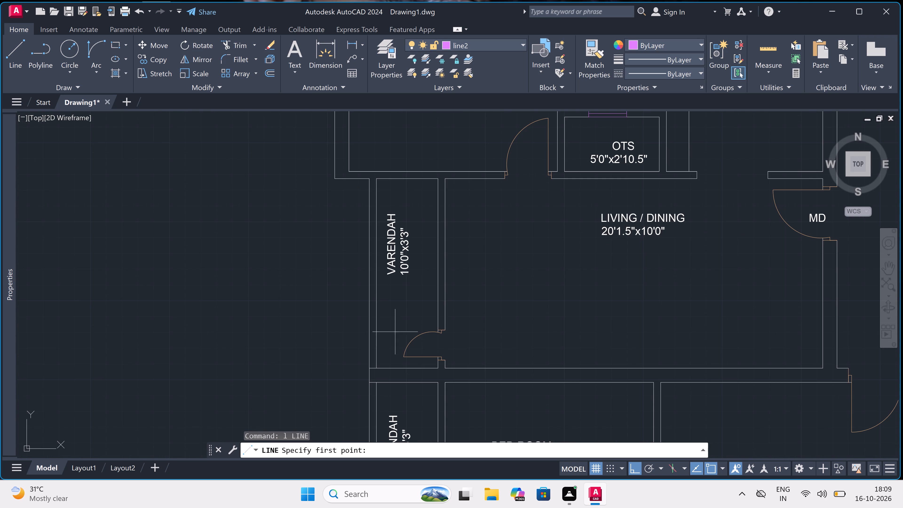
{"action": "left_click", "coordinate": [440, 307]}
{"action": "left_click", "coordinate": [444, 307]}
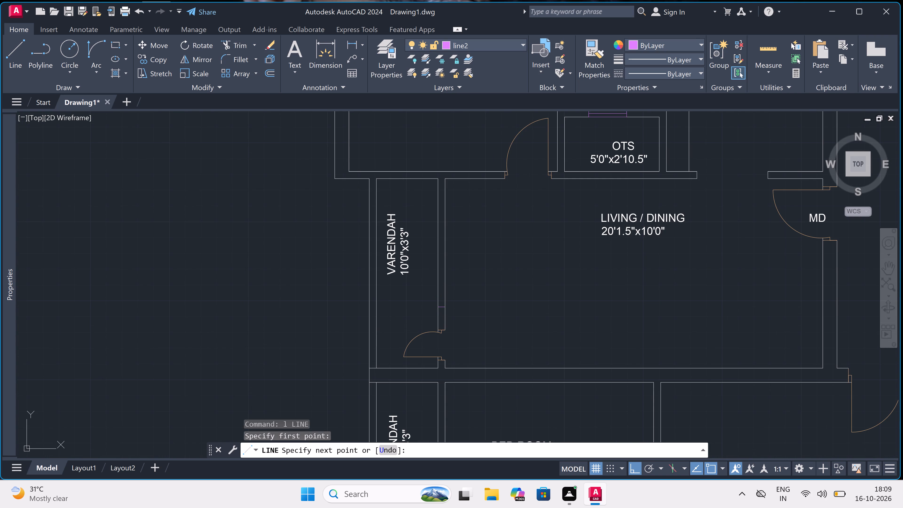
{"action": "scroll", "coordinate": [434, 312], "scroll_direction": "up", "scroll_amount": 1}
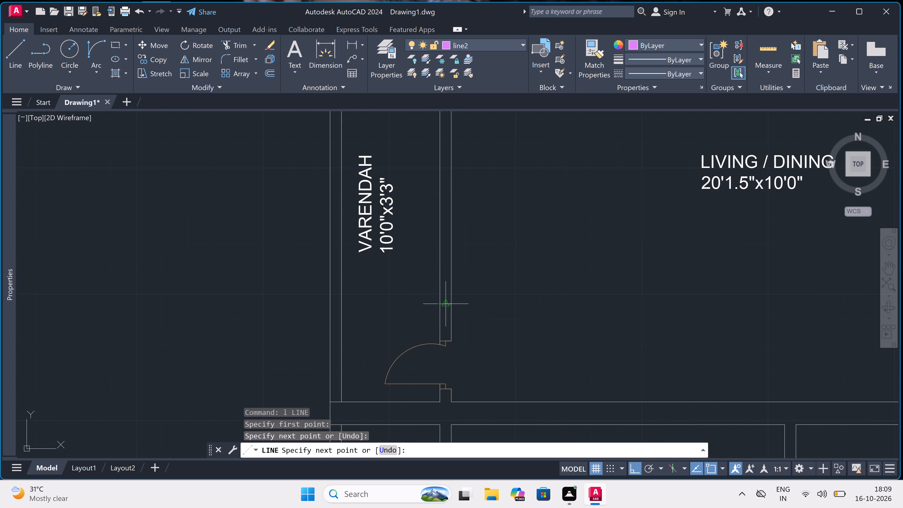
{"action": "left_click", "coordinate": [448, 303]}
{"action": "type", "text": "5'"}
{"action": "key", "text": "space"}
{"action": "scroll", "coordinate": [446, 207], "scroll_direction": "down", "scroll_amount": 3}
{"action": "scroll", "coordinate": [444, 189], "scroll_direction": "up", "scroll_amount": 4}
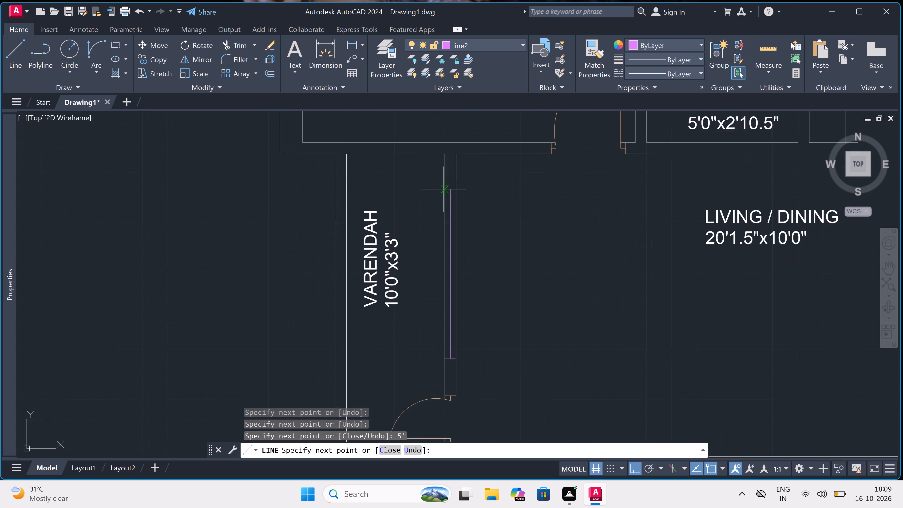
{"action": "left_click", "coordinate": [448, 216]}
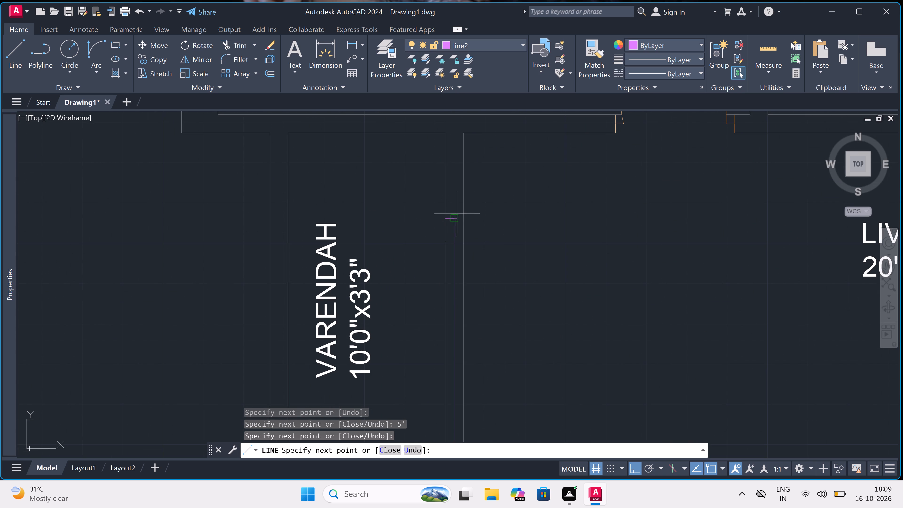
{"action": "double_click", "coordinate": [462, 219]}
{"action": "key", "text": "Escape"}
Trim both wall lines between the jambs of the window between the 20'1.5"x10'0" living/dining and its varendah.
{"action": "scroll", "coordinate": [462, 218], "scroll_direction": "down", "scroll_amount": 3}
{"action": "scroll", "coordinate": [460, 232], "scroll_direction": "up", "scroll_amount": 1}
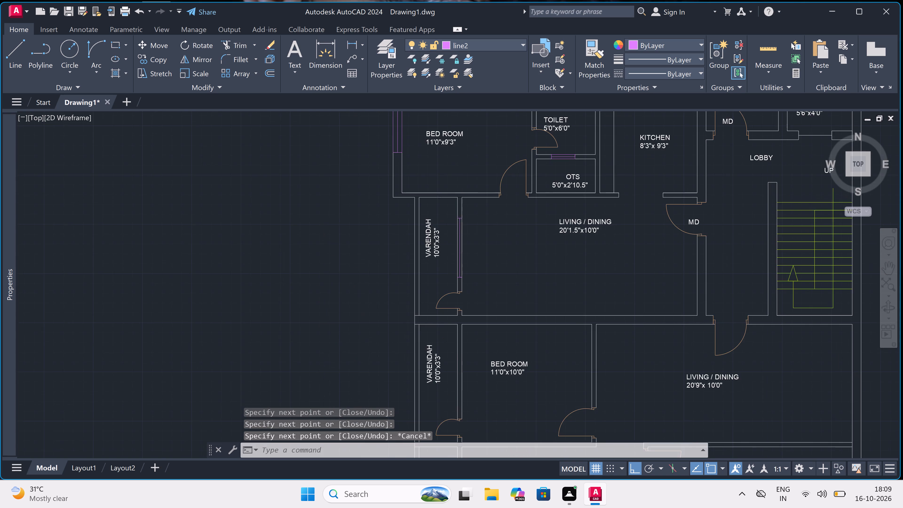
{"action": "key", "text": "t"}
{"action": "key", "text": "r"}
{"action": "key", "text": "space"}
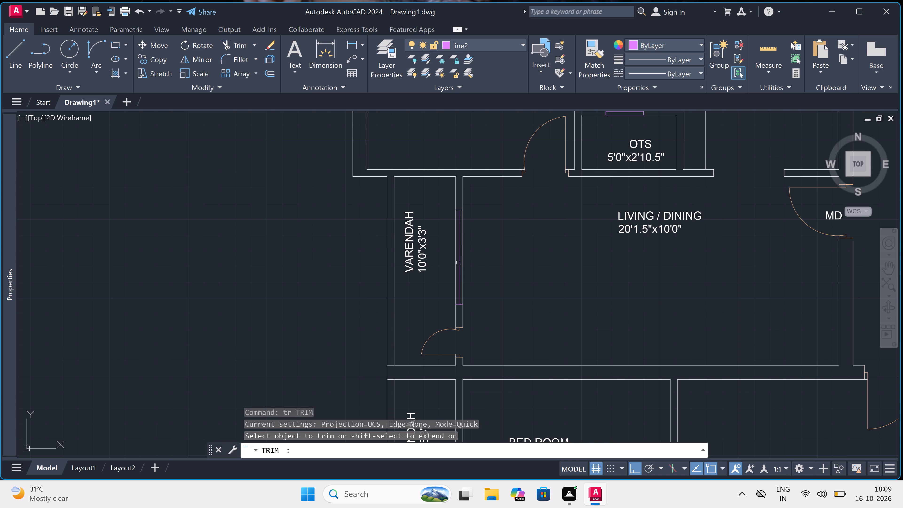
{"action": "scroll", "coordinate": [462, 256], "scroll_direction": "up", "scroll_amount": 2}
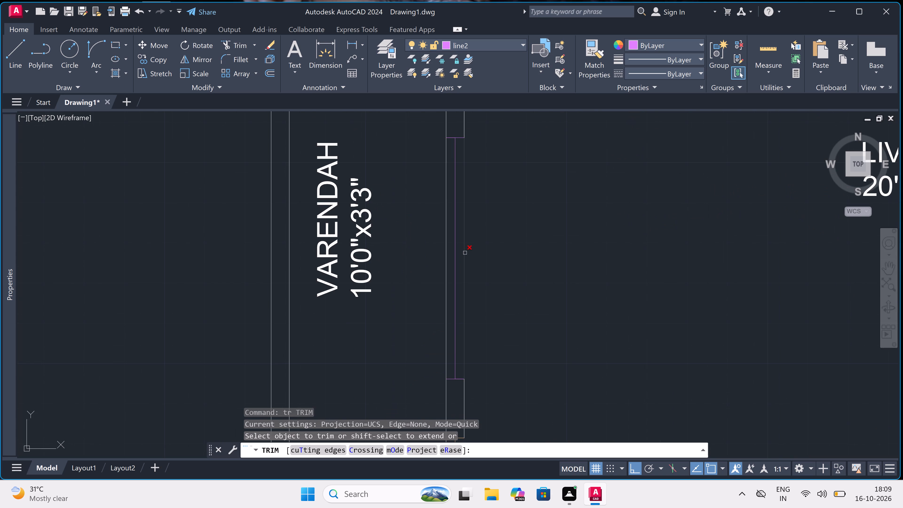
{"action": "double_click", "coordinate": [465, 252]}
{"action": "left_click", "coordinate": [446, 252]}
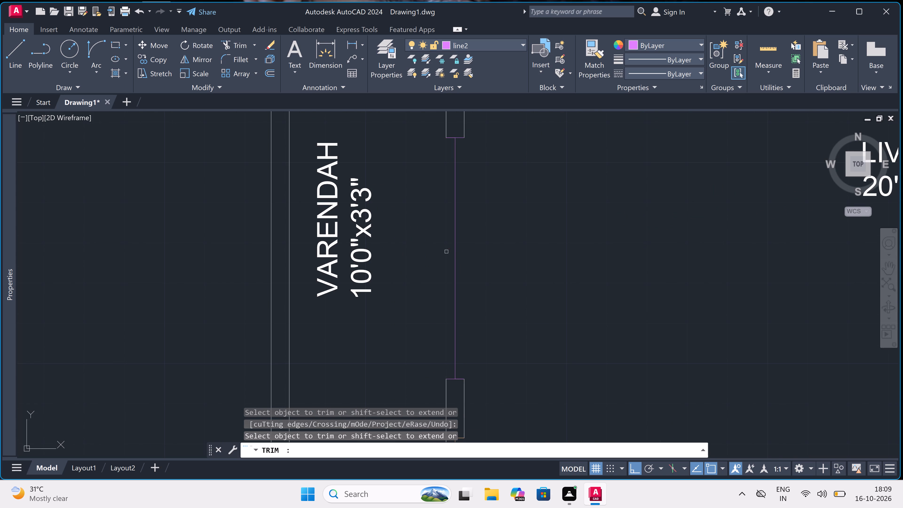
{"action": "key", "text": "Escape"}
Draw lines between the jambs along the varendah-side and room-side wall faces to close the 20'1.5"x10'0" living/dining window.
{"action": "key", "text": "l"}
{"action": "key", "text": "space"}
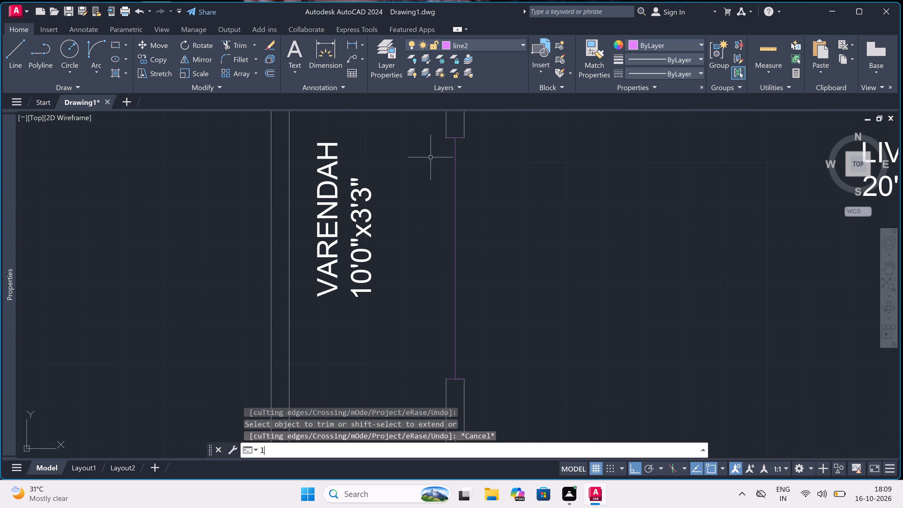
{"action": "left_click", "coordinate": [445, 139]}
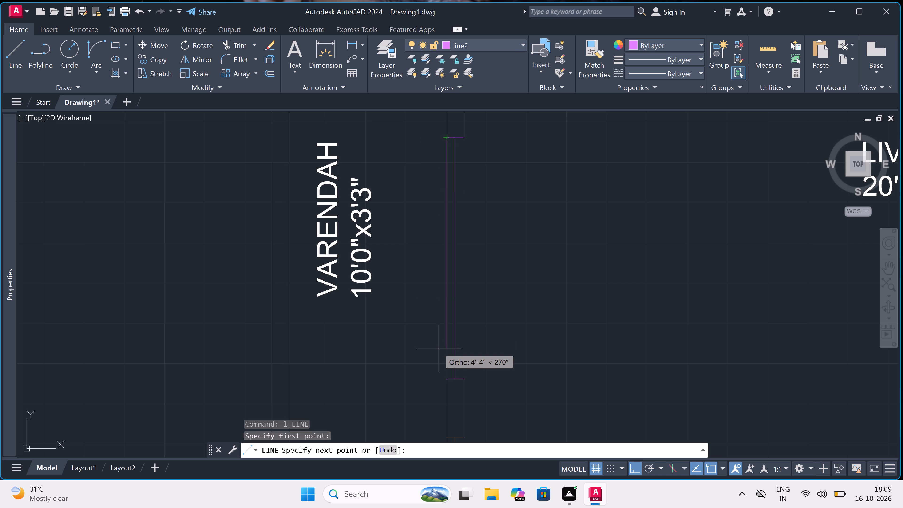
{"action": "left_click", "coordinate": [444, 373]}
{"action": "key", "text": "Escape"}
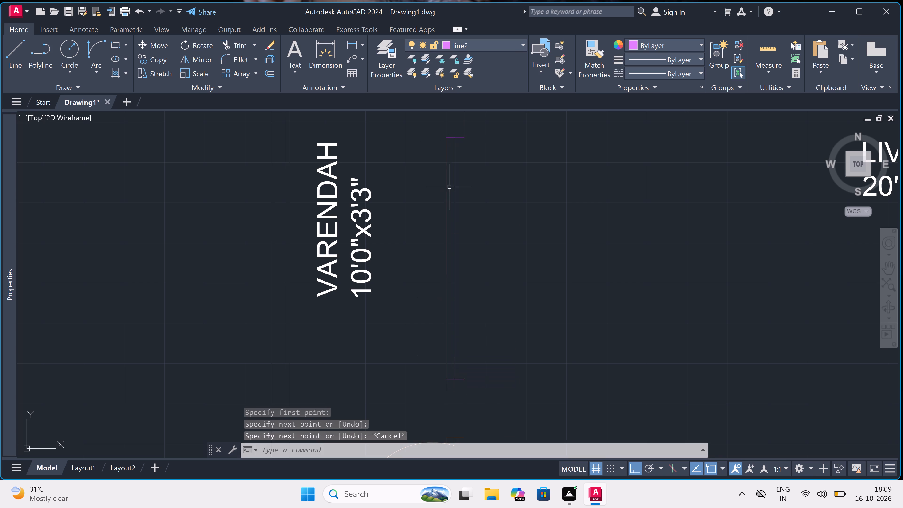
{"action": "key", "text": "space"}
{"action": "left_click", "coordinate": [463, 140]}
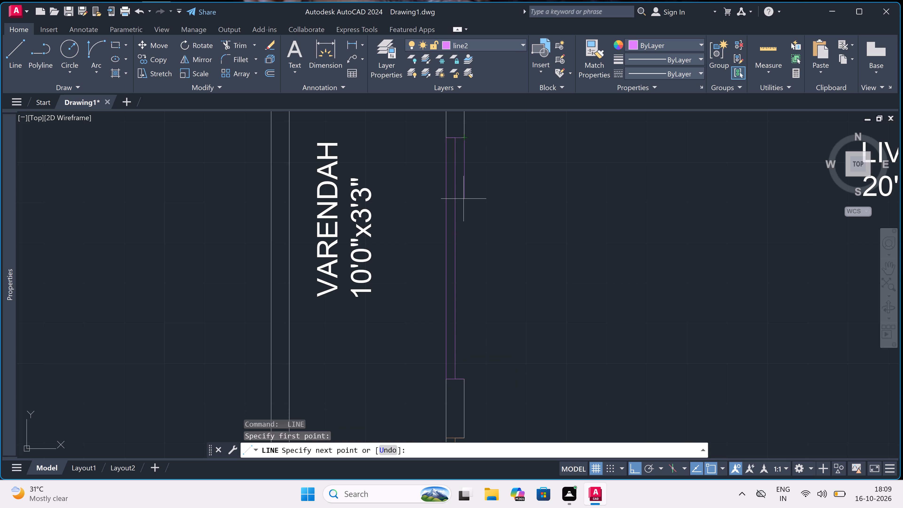
{"action": "left_click", "coordinate": [465, 379]}
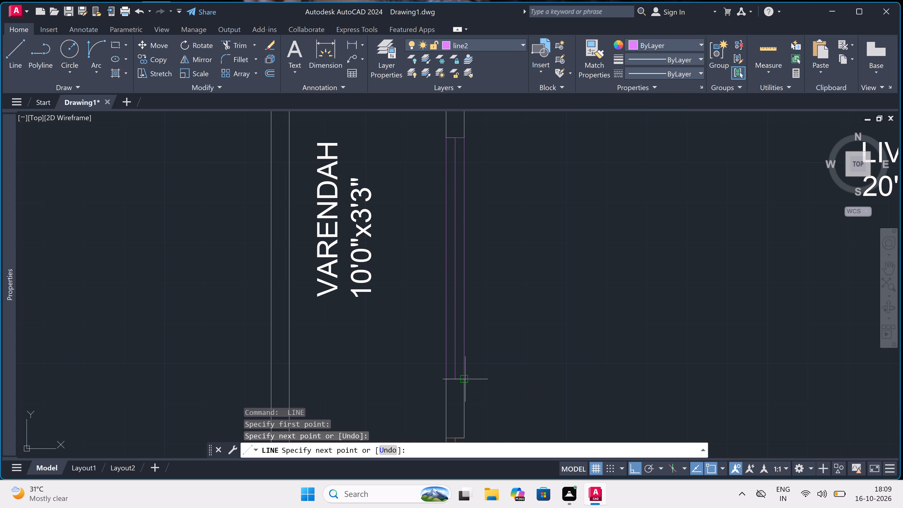
{"action": "key", "text": "Escape"}
Draw a window between the bottom unit's 11'0"x10'0" bedroom and its varendah: a jamb line, a 5' centre line going down, and the second jamb.
{"action": "scroll", "coordinate": [446, 235], "scroll_direction": "down", "scroll_amount": 6}
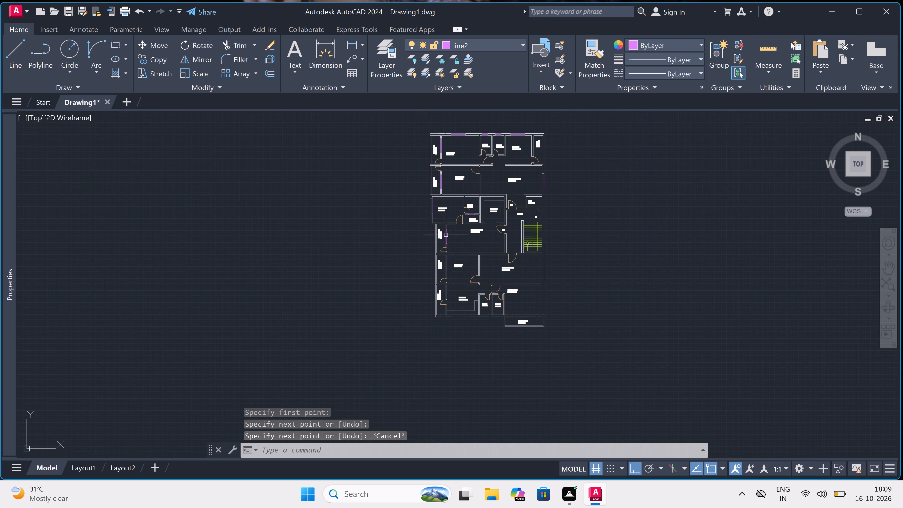
{"action": "scroll", "coordinate": [448, 279], "scroll_direction": "up", "scroll_amount": 3}
{"action": "scroll", "coordinate": [416, 210], "scroll_direction": "up", "scroll_amount": 2}
{"action": "key", "text": "space"}
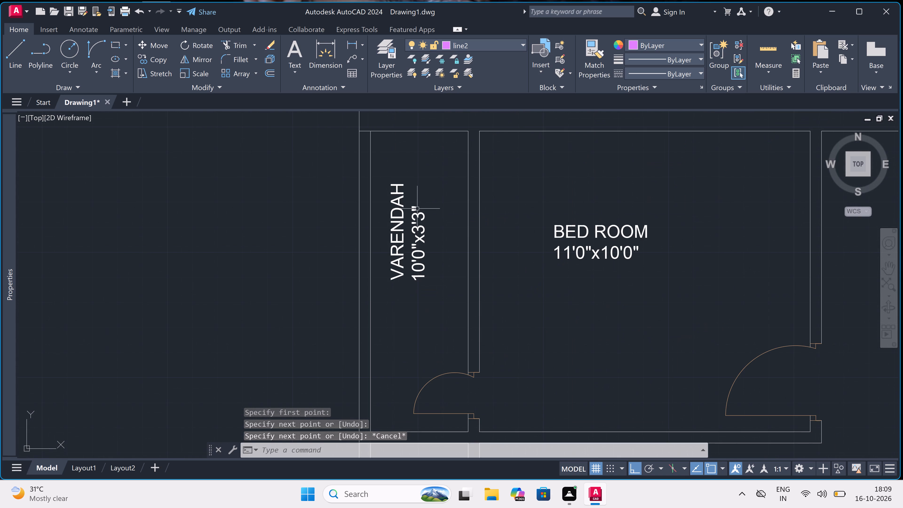
{"action": "triple_click", "coordinate": [468, 151]}
{"action": "left_click", "coordinate": [478, 151]}
{"action": "left_click", "coordinate": [472, 153]}
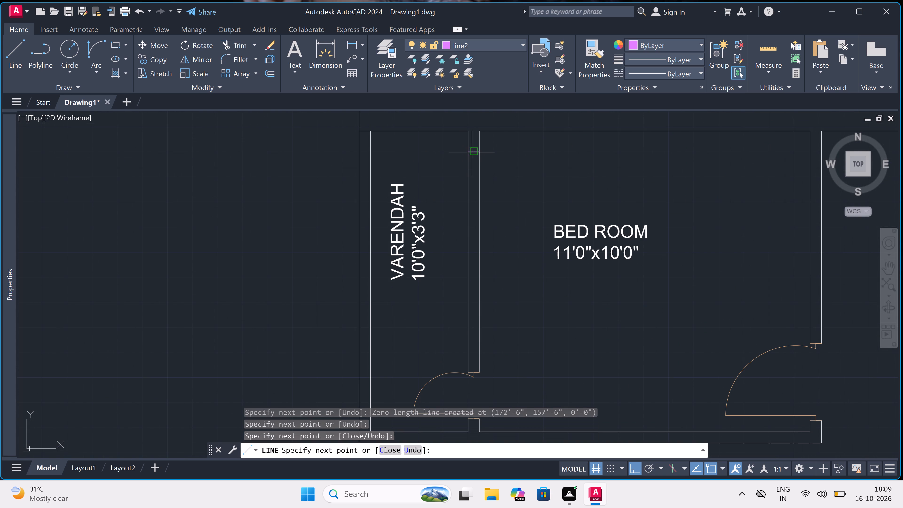
{"action": "key", "text": "5"}
{"action": "type", "text": "'"}
{"action": "key", "text": "space"}
{"action": "scroll", "coordinate": [466, 318], "scroll_direction": "up", "scroll_amount": 2}
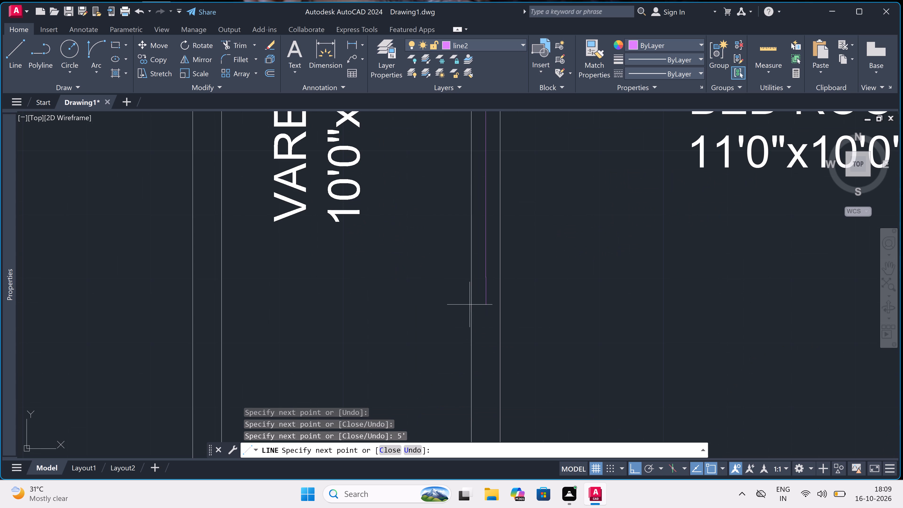
{"action": "left_click", "coordinate": [473, 279]}
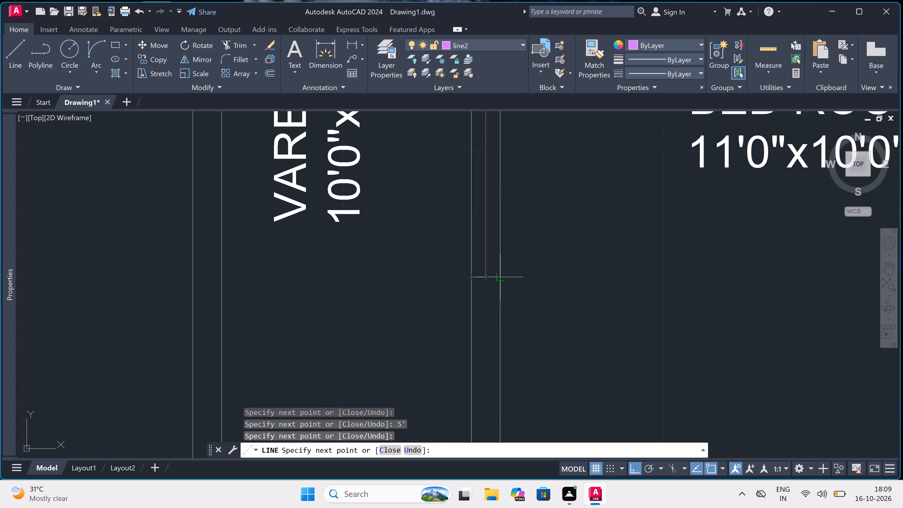
{"action": "left_click", "coordinate": [497, 277]}
{"action": "key", "text": "Escape"}
Trim both wall lines between the jambs of the window between the 11'0"x10'0" bedroom and its varendah.
{"action": "scroll", "coordinate": [449, 314], "scroll_direction": "down", "scroll_amount": 4}
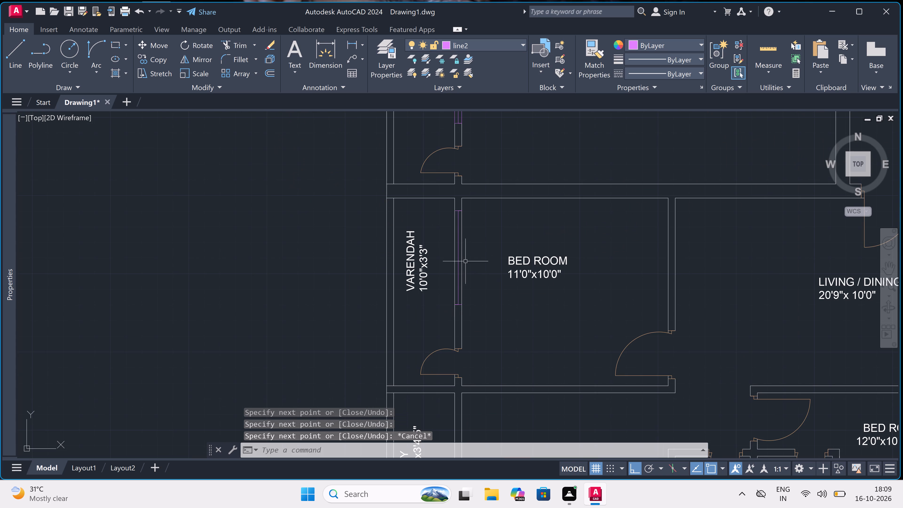
{"action": "scroll", "coordinate": [471, 209], "scroll_direction": "up", "scroll_amount": 2}
{"action": "scroll", "coordinate": [471, 209], "scroll_direction": "down", "scroll_amount": 1}
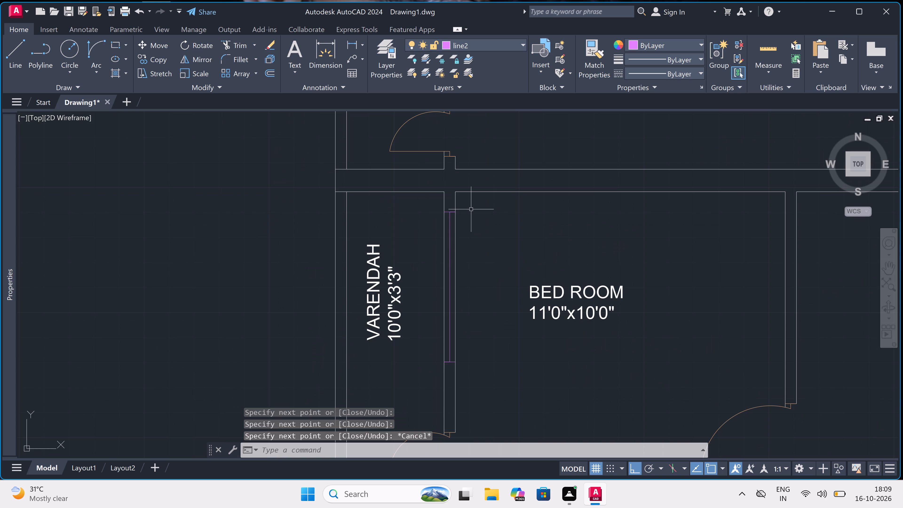
{"action": "key", "text": "t"}
{"action": "key", "text": "r"}
{"action": "key", "text": "space"}
{"action": "left_click", "coordinate": [455, 261]}
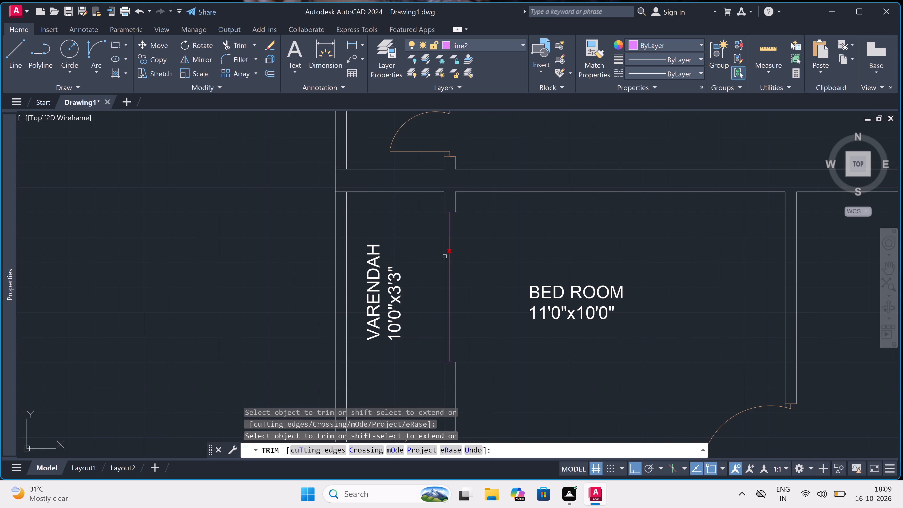
{"action": "double_click", "coordinate": [445, 256]}
{"action": "key", "text": "Escape"}
Draw lines between the jambs along the varendah-side and room-side wall faces to close the 11'0"x10'0" bedroom window.
{"action": "key", "text": "l"}
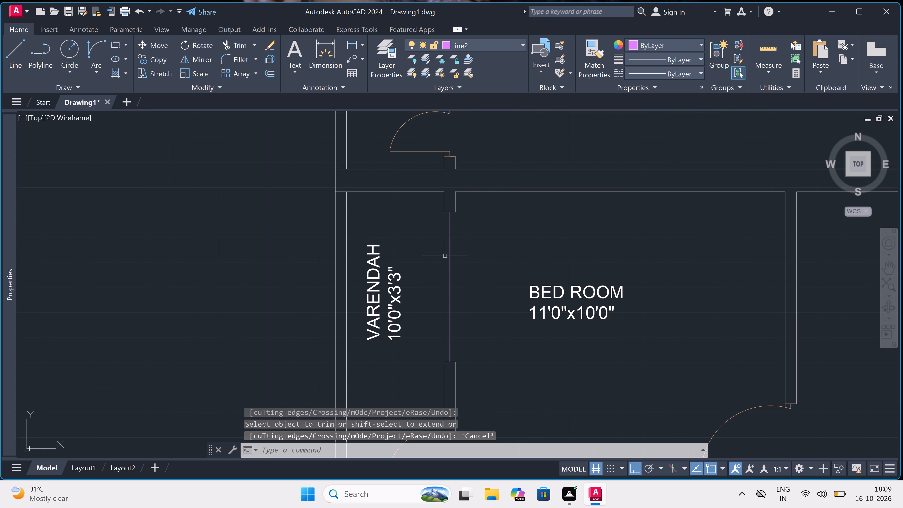
{"action": "key", "text": "space"}
{"action": "left_click", "coordinate": [442, 209]}
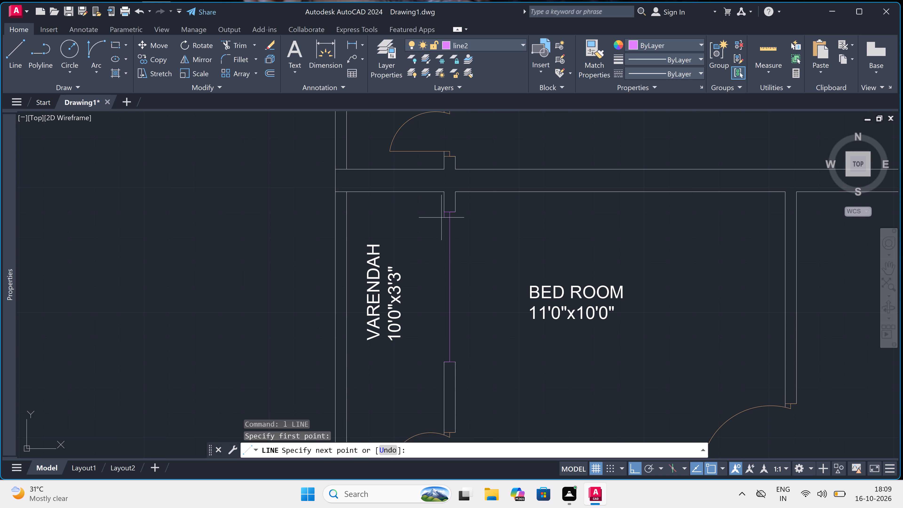
{"action": "double_click", "coordinate": [441, 365]}
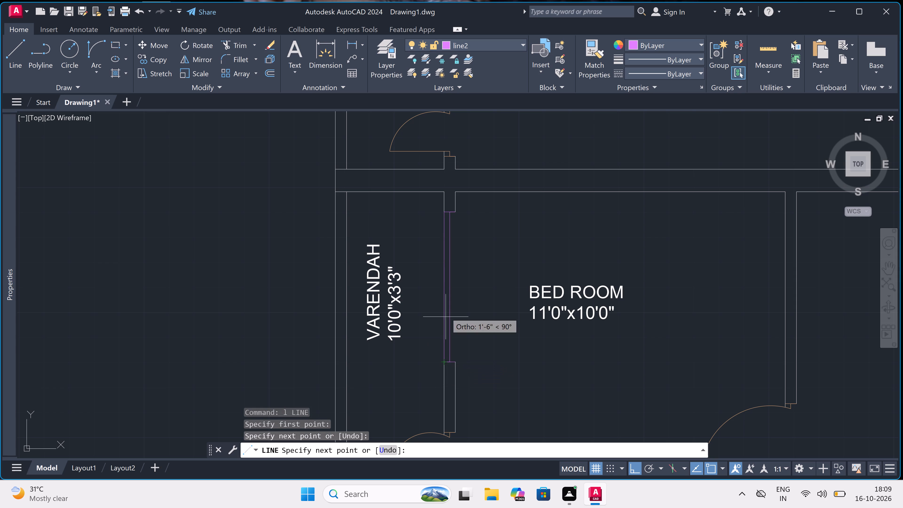
{"action": "key", "text": "Escape"}
{"action": "key", "text": "space"}
{"action": "triple_click", "coordinate": [457, 214]}
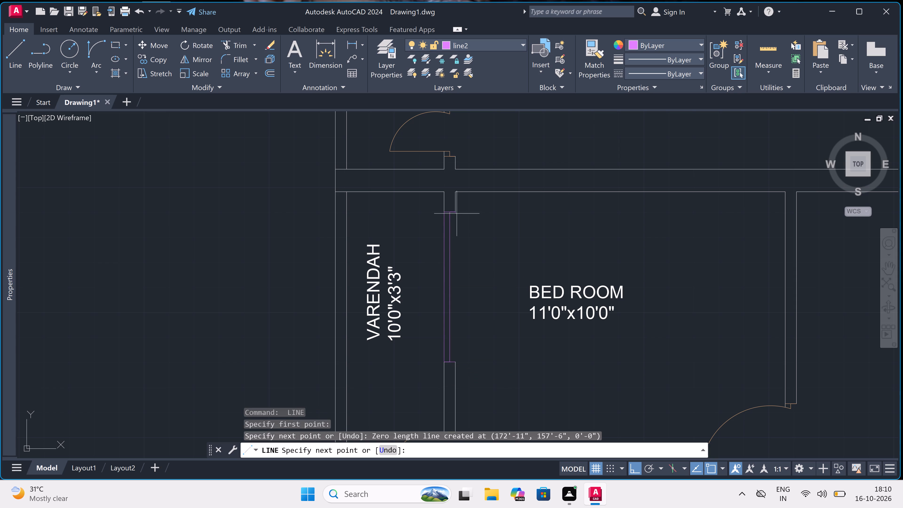
{"action": "double_click", "coordinate": [456, 359]}
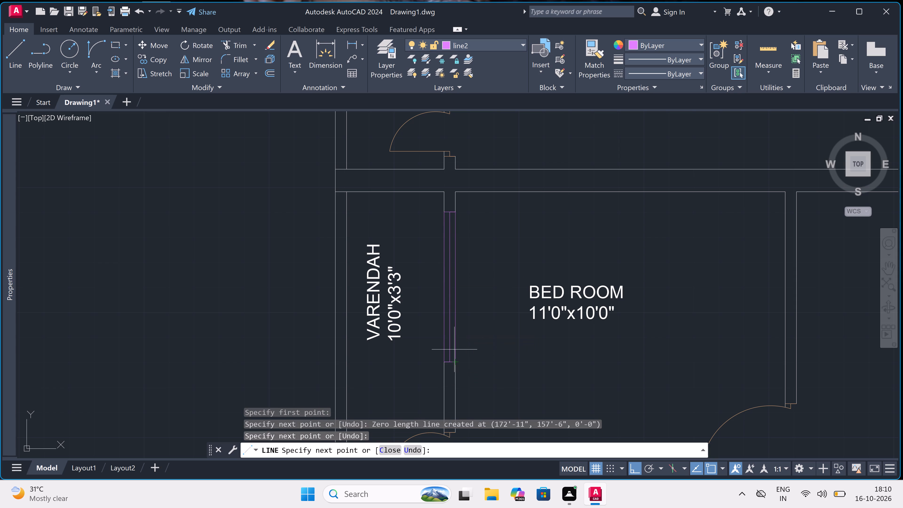
{"action": "key", "text": "Escape"}
Draw a window between the 11'0"x10'4.5" kitchen and the utility: a jamb line, a 4' centre line going down, and the second jamb.
{"action": "scroll", "coordinate": [423, 277], "scroll_direction": "down", "scroll_amount": 4}
{"action": "key", "text": "space"}
{"action": "scroll", "coordinate": [422, 360], "scroll_direction": "up", "scroll_amount": 3}
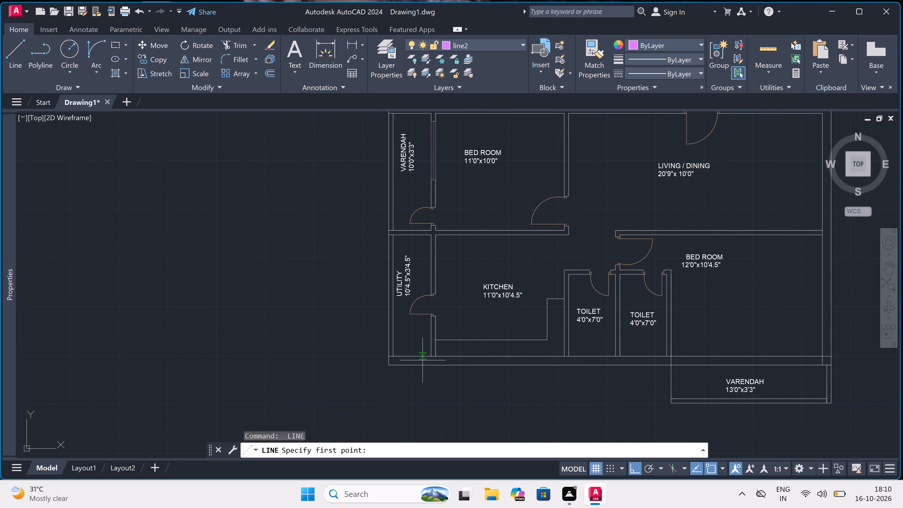
{"action": "scroll", "coordinate": [428, 233], "scroll_direction": "down", "scroll_amount": 3}
{"action": "scroll", "coordinate": [430, 220], "scroll_direction": "up", "scroll_amount": 4}
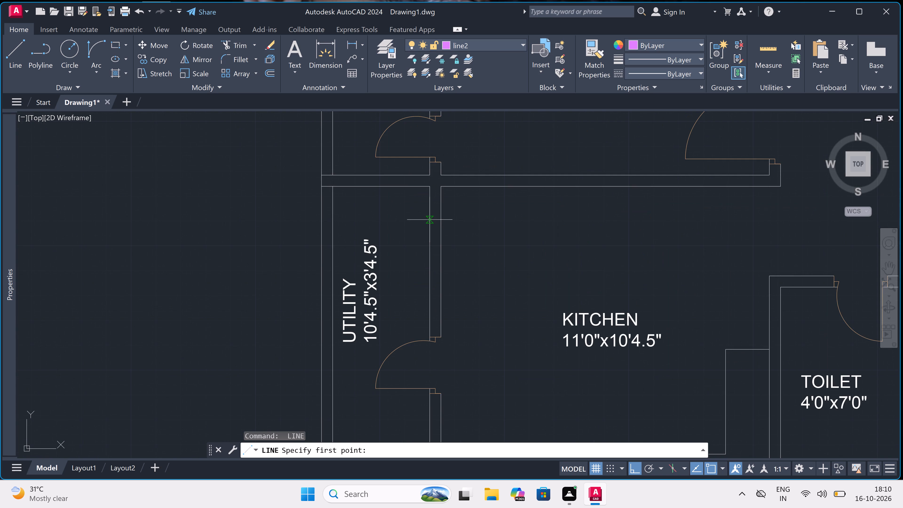
{"action": "double_click", "coordinate": [431, 203]}
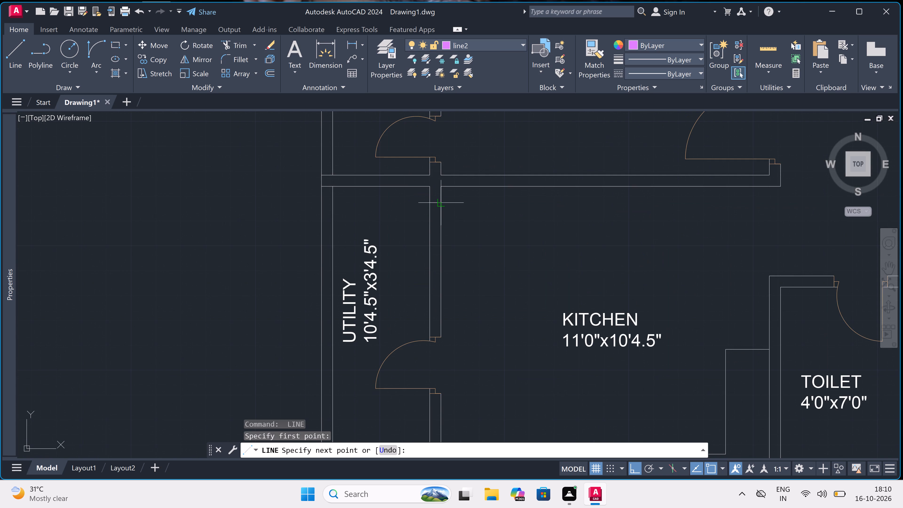
{"action": "double_click", "coordinate": [439, 202]}
{"action": "left_click", "coordinate": [437, 204]}
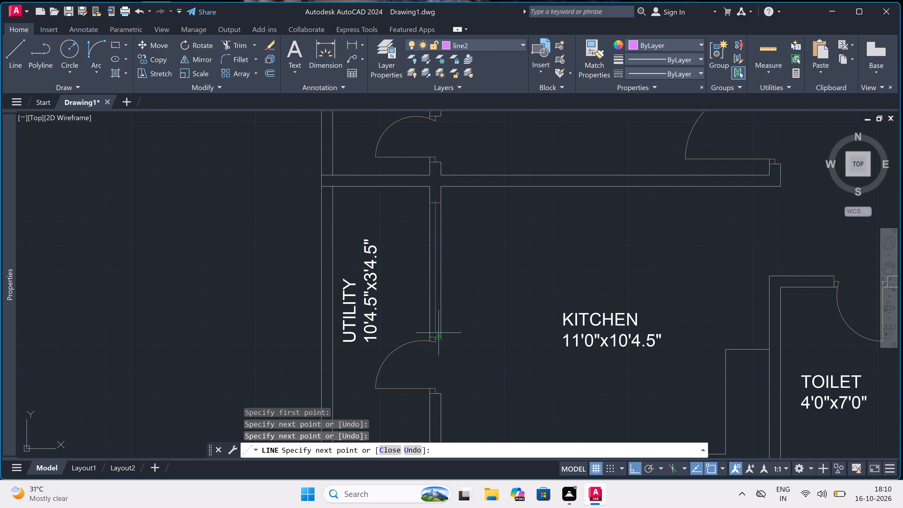
{"action": "key", "text": "2"}
{"action": "key", "text": "BackSpace"}
{"action": "key", "text": "4"}
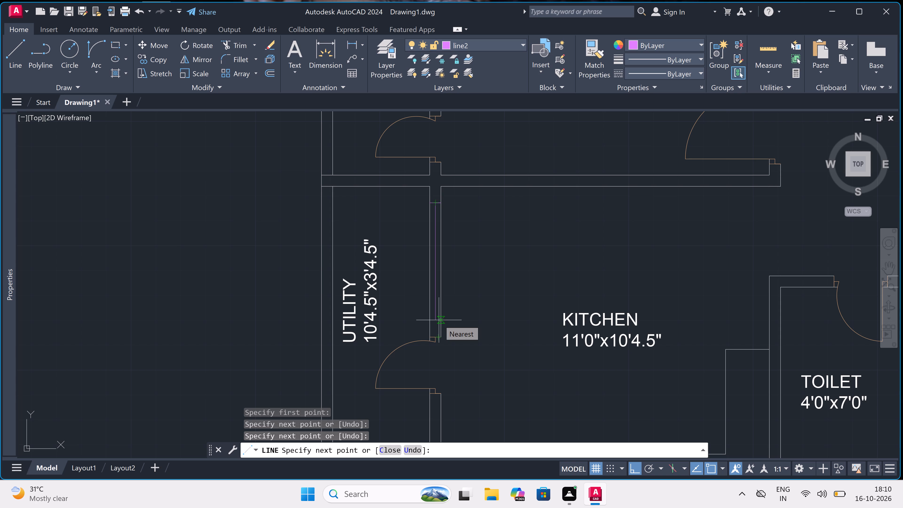
{"action": "key", "text": "apostrophe"}
{"action": "key", "text": "space"}
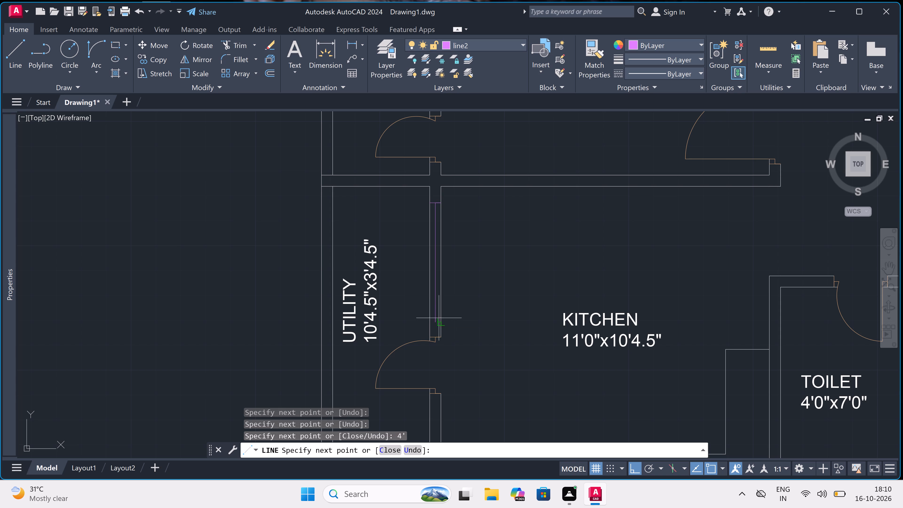
{"action": "double_click", "coordinate": [430, 321]}
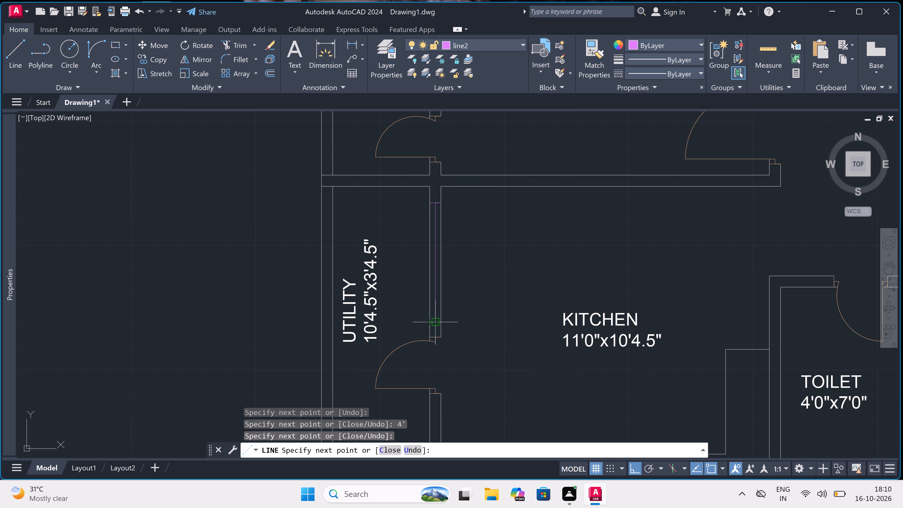
{"action": "double_click", "coordinate": [439, 320]}
{"action": "key", "text": "Escape"}
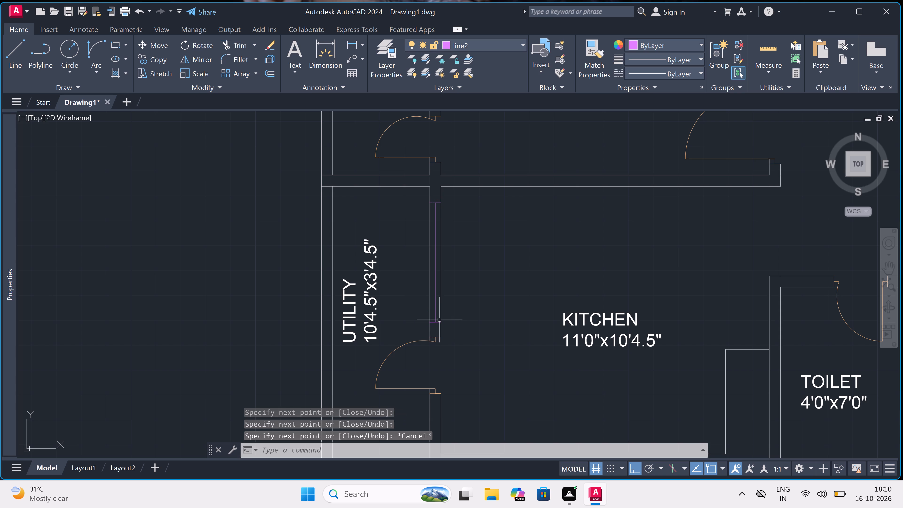
Trim both wall lines between the jambs of the kitchen-utility window.
{"action": "key", "text": "t"}
{"action": "key", "text": "r"}
{"action": "key", "text": "space"}
{"action": "double_click", "coordinate": [439, 289]}
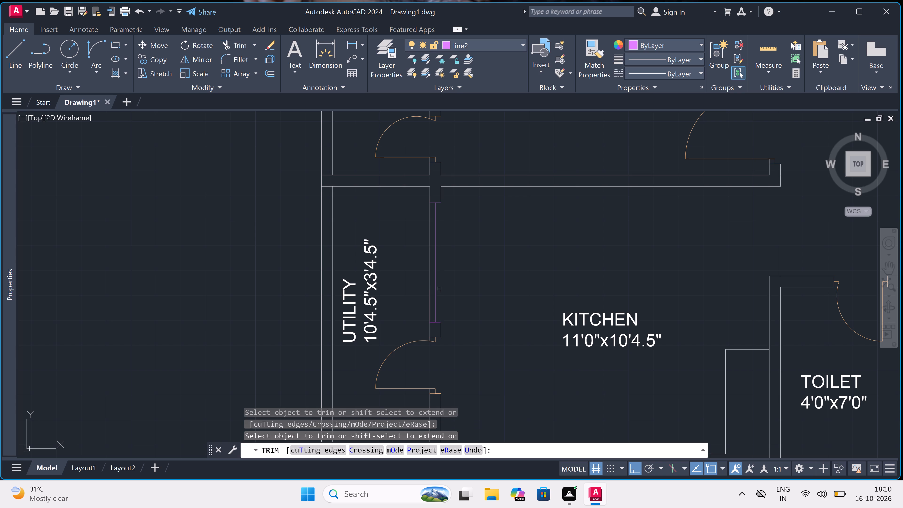
{"action": "left_click", "coordinate": [429, 283]}
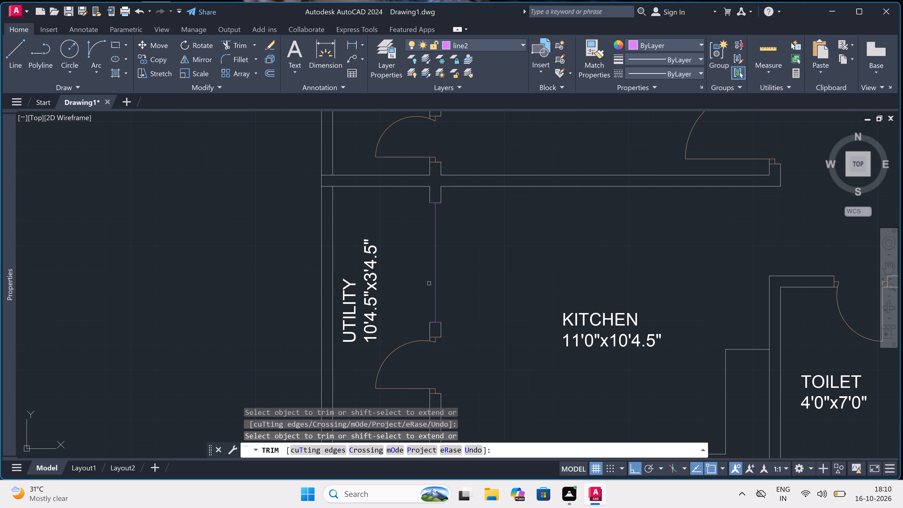
{"action": "key", "text": "Escape"}
Draw lines between the jambs along the utility-side and kitchen-side wall faces to close the kitchen-utility window.
{"action": "key", "text": "l"}
{"action": "key", "text": "space"}
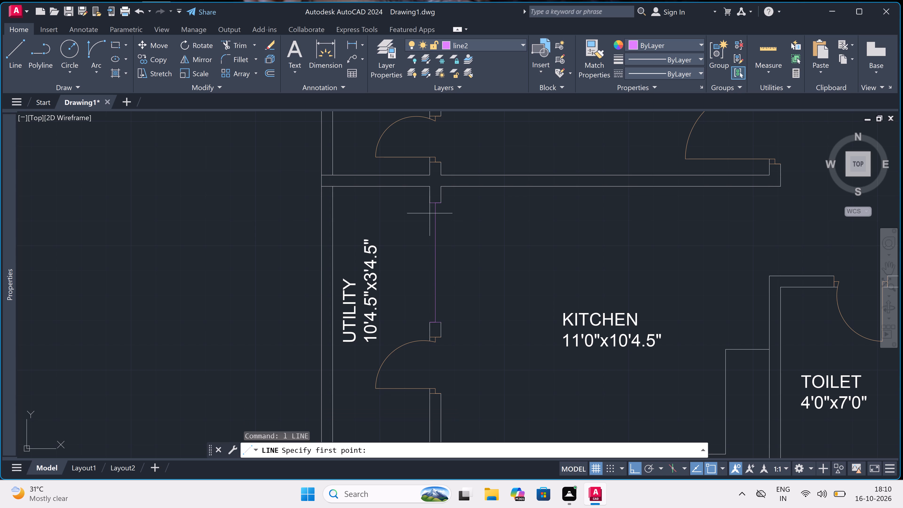
{"action": "left_click", "coordinate": [429, 205]}
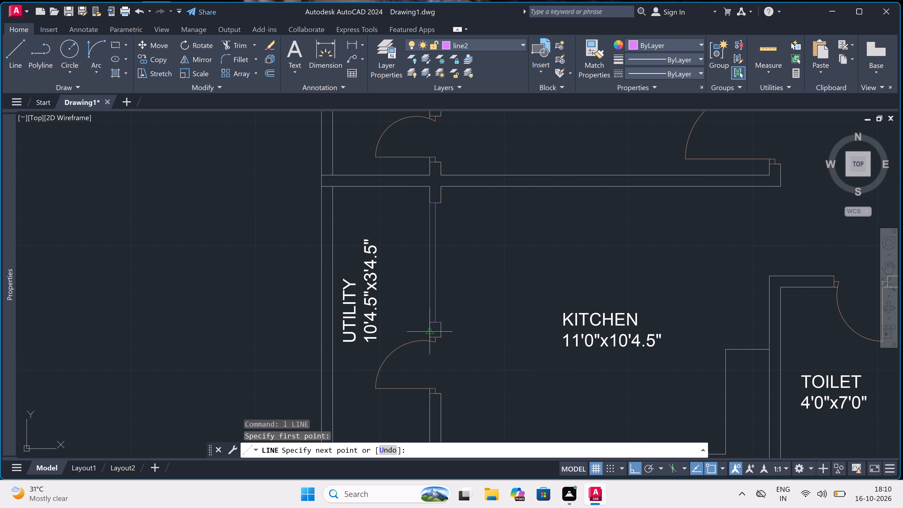
{"action": "scroll", "coordinate": [428, 325], "scroll_direction": "up", "scroll_amount": 1}
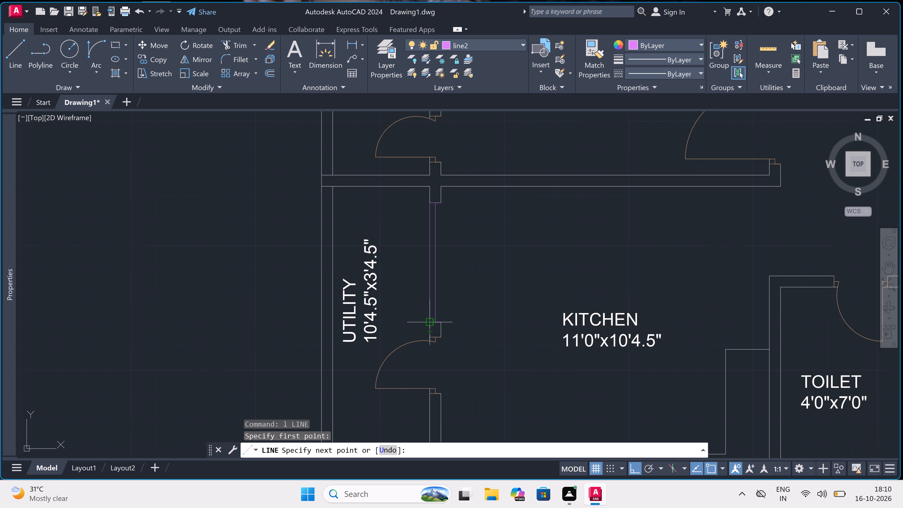
{"action": "left_click", "coordinate": [428, 324]}
{"action": "key", "text": "Escape"}
{"action": "key", "text": "space"}
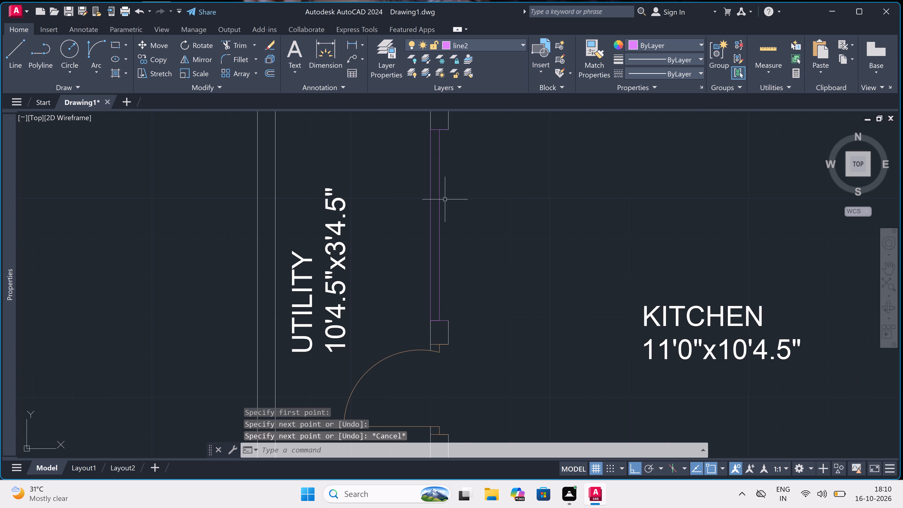
{"action": "left_click", "coordinate": [451, 129]}
{"action": "left_click", "coordinate": [448, 324]}
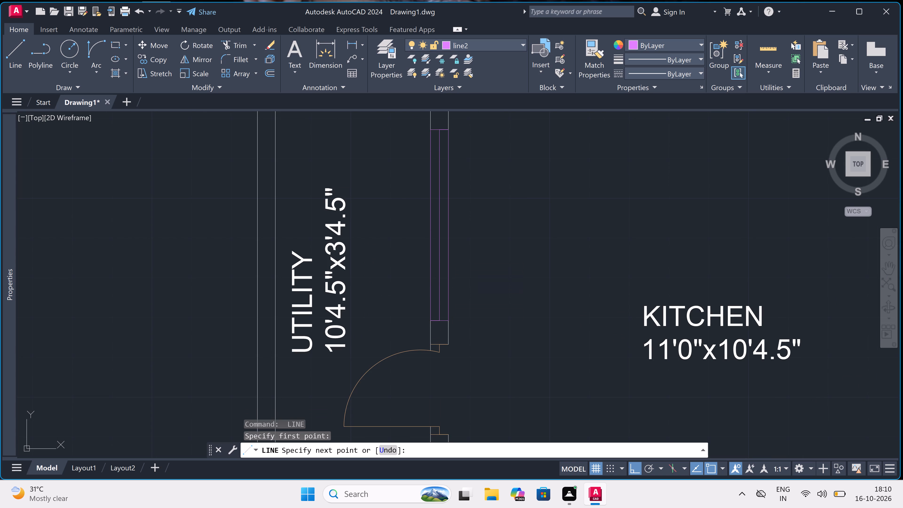
{"action": "key", "text": "Escape"}
Draw a window in the kitchen's bottom exterior wall: a jamb line, a 3' centre line toward the toilets, and the second jamb.
{"action": "scroll", "coordinate": [445, 263], "scroll_direction": "down", "scroll_amount": 4}
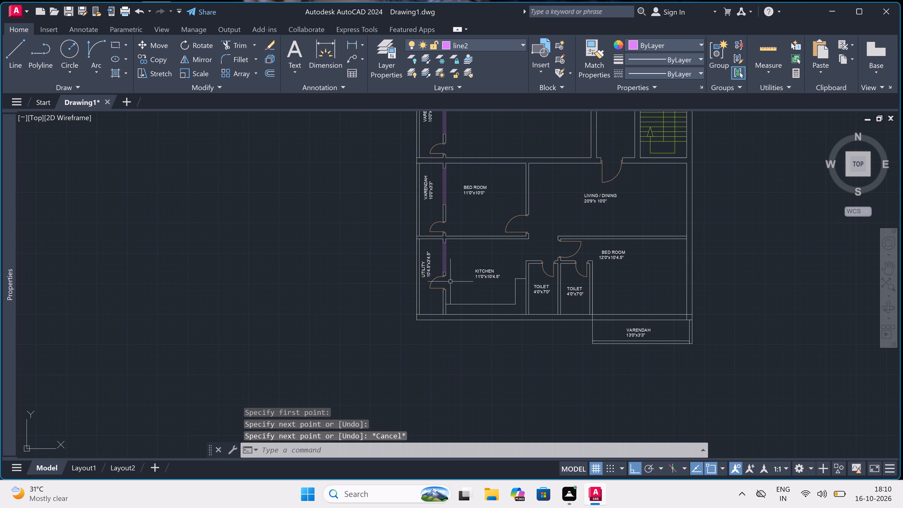
{"action": "scroll", "coordinate": [457, 306], "scroll_direction": "up", "scroll_amount": 2}
{"action": "key", "text": "space"}
{"action": "left_click", "coordinate": [467, 331]}
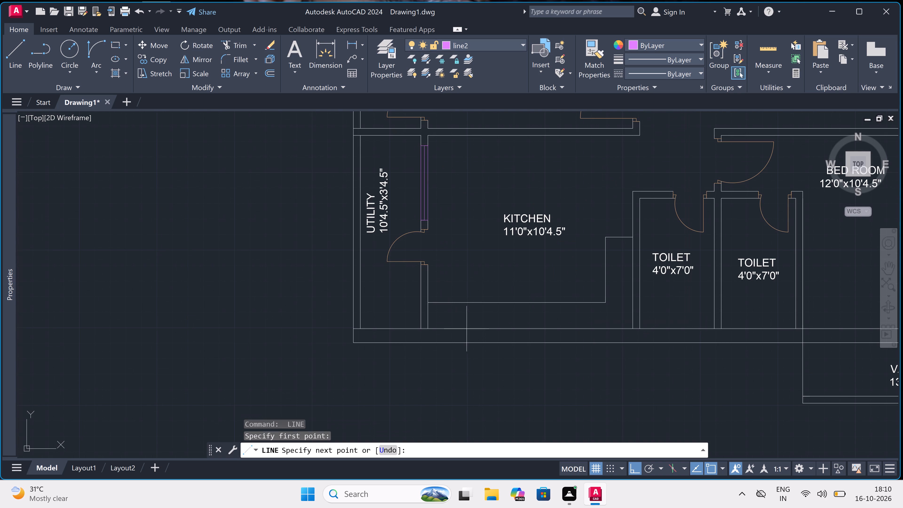
{"action": "left_click", "coordinate": [469, 344]}
{"action": "left_click", "coordinate": [469, 334]}
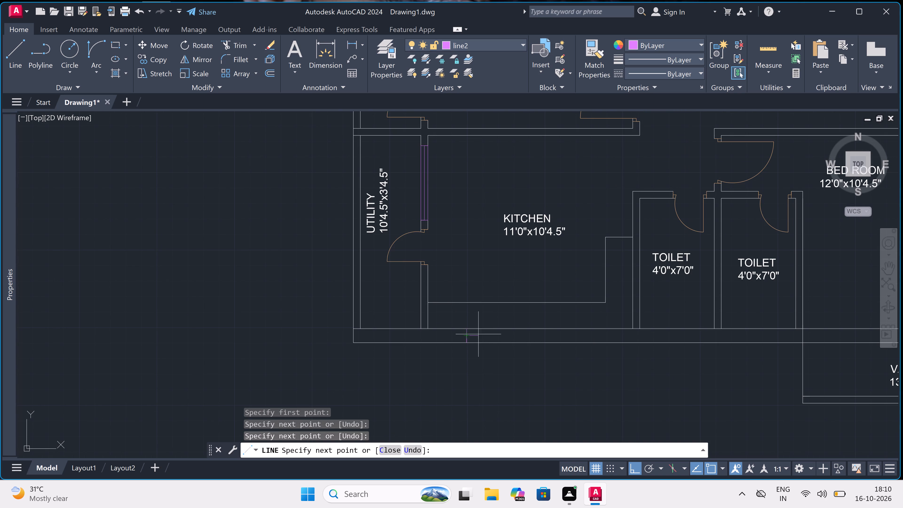
{"action": "key", "text": "3"}
{"action": "type", "text": "'"}
{"action": "key", "text": "space"}
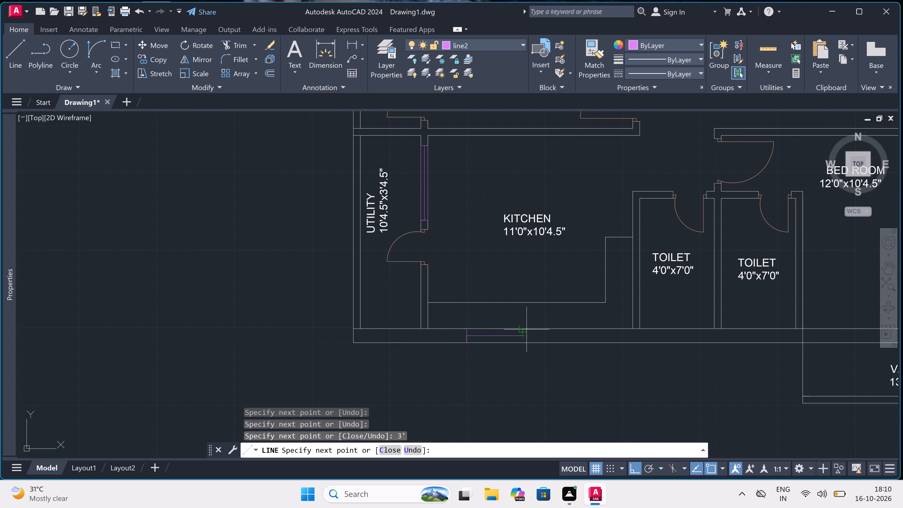
{"action": "scroll", "coordinate": [526, 329], "scroll_direction": "up", "scroll_amount": 2}
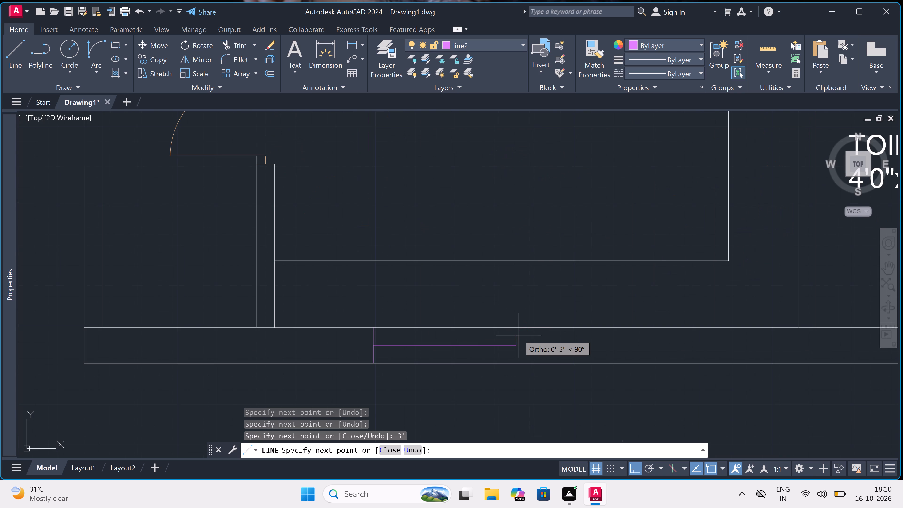
{"action": "left_click", "coordinate": [515, 330]}
{"action": "left_click", "coordinate": [514, 365]}
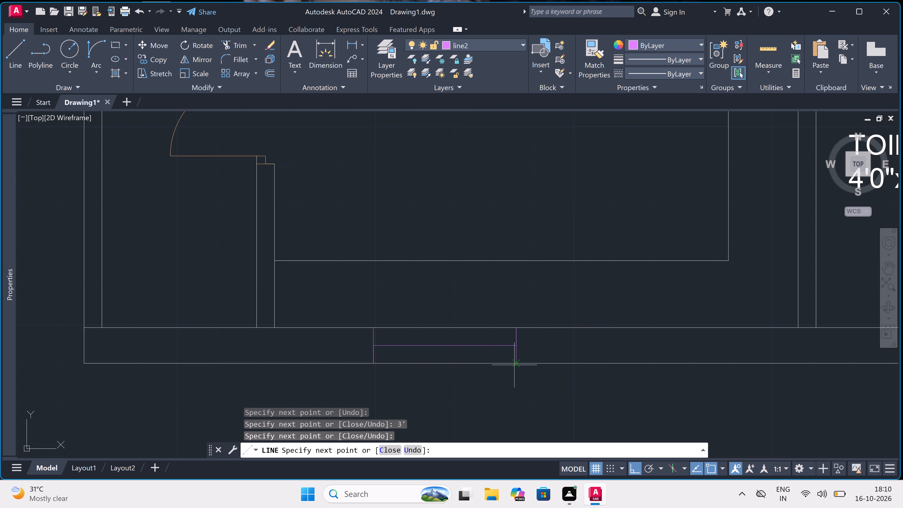
{"action": "key", "text": "Escape"}
Trim both exterior wall lines between the jambs of the new 3' kitchen window.
{"action": "key", "text": "t"}
{"action": "key", "text": "r"}
{"action": "key", "text": "space"}
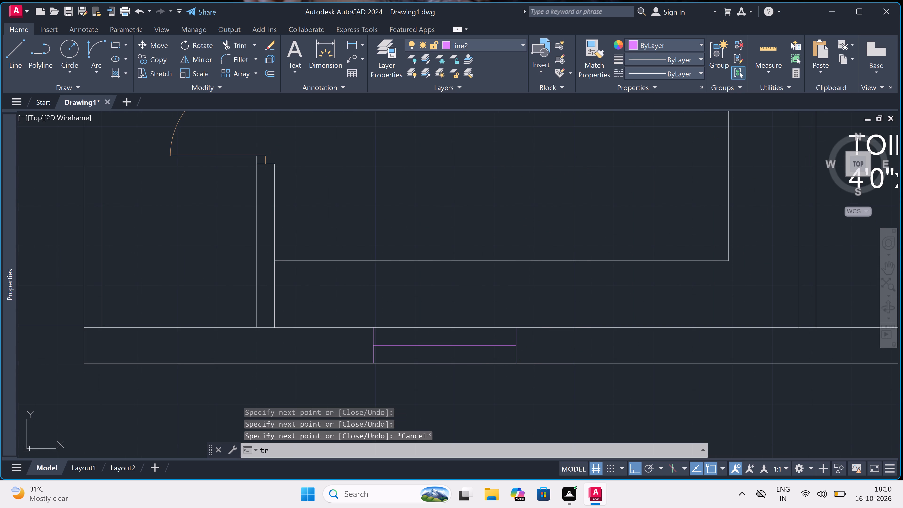
{"action": "double_click", "coordinate": [479, 361]}
{"action": "left_click", "coordinate": [474, 374]}
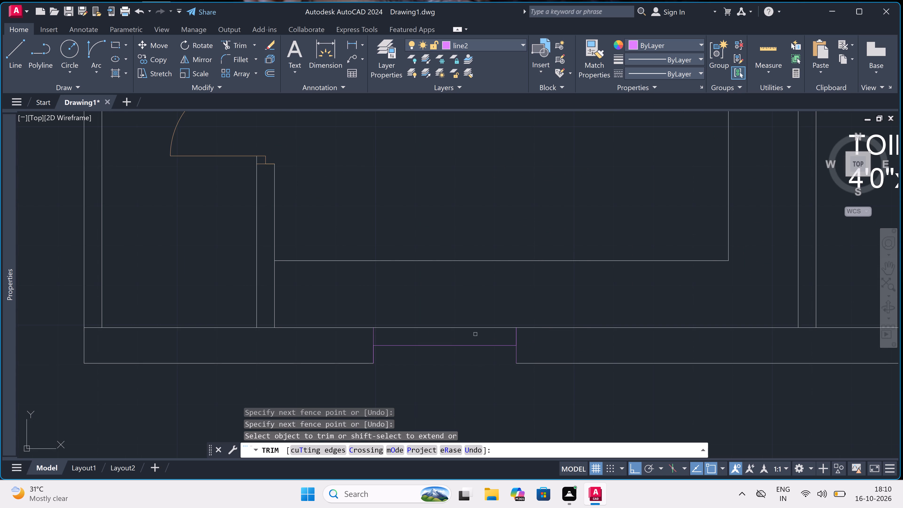
{"action": "left_click", "coordinate": [475, 333]}
{"action": "left_click", "coordinate": [477, 319]}
{"action": "key", "text": "Escape"}
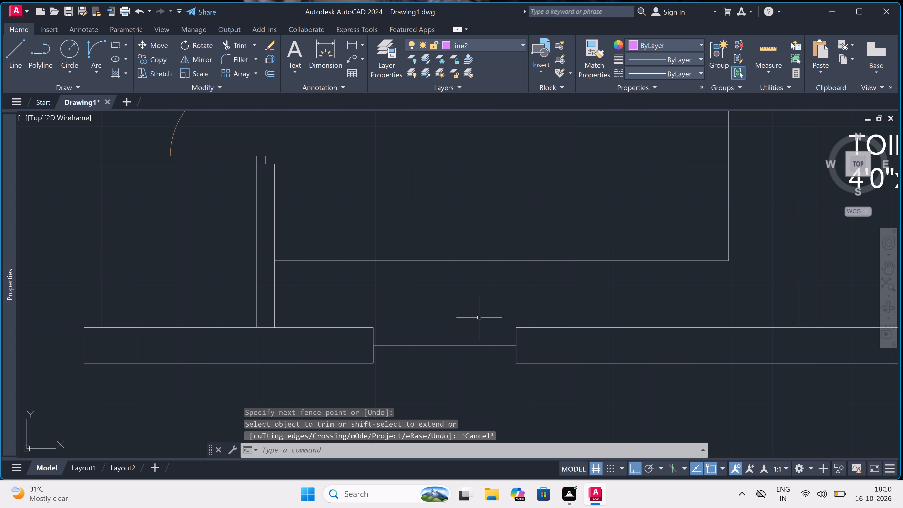
Draw lines between the jambs along the inner and outer wall faces to close the kitchen's exterior-wall window.
{"action": "type", "text": "l"}
{"action": "key", "text": "space"}
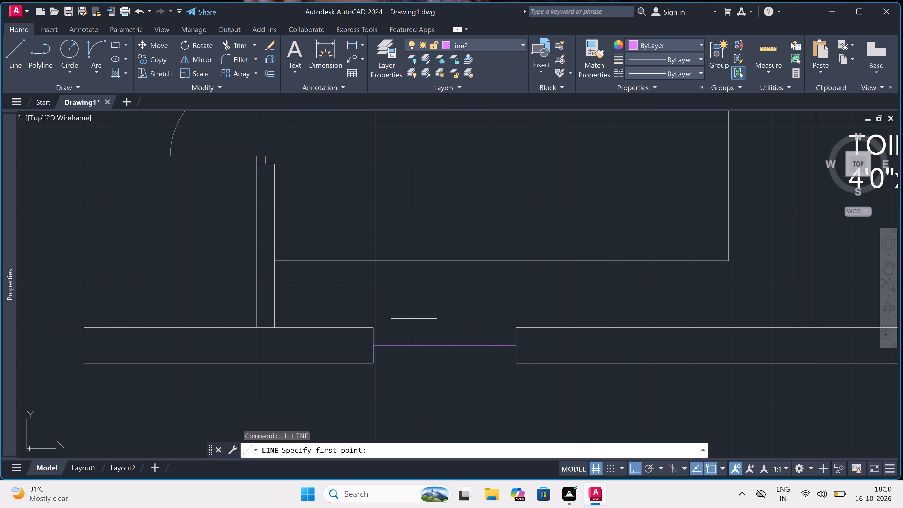
{"action": "left_click", "coordinate": [377, 331]}
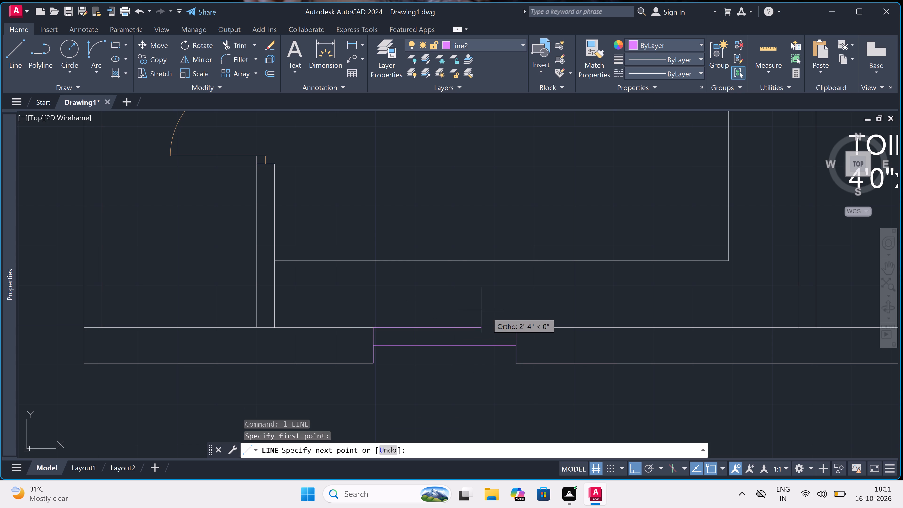
{"action": "left_click", "coordinate": [518, 326]}
{"action": "key", "text": "Escape"}
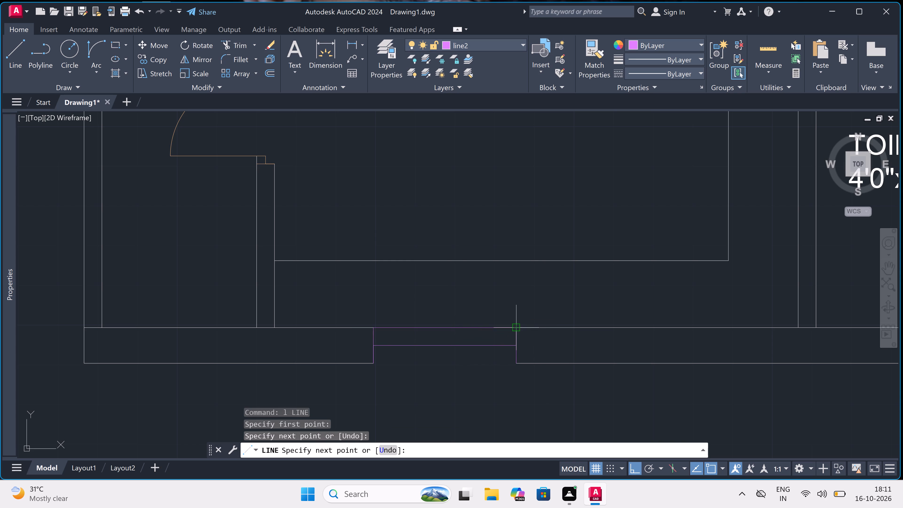
{"action": "key", "text": "space"}
{"action": "left_click", "coordinate": [516, 361]}
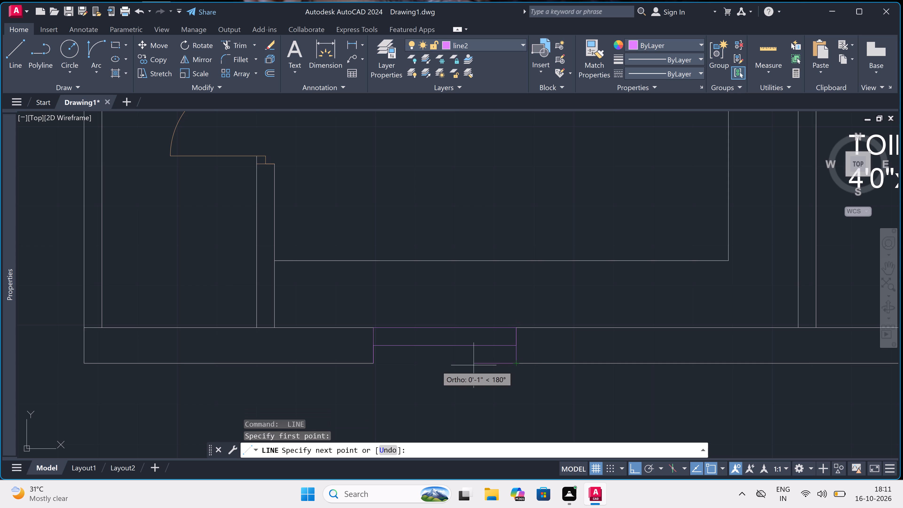
{"action": "double_click", "coordinate": [377, 364]}
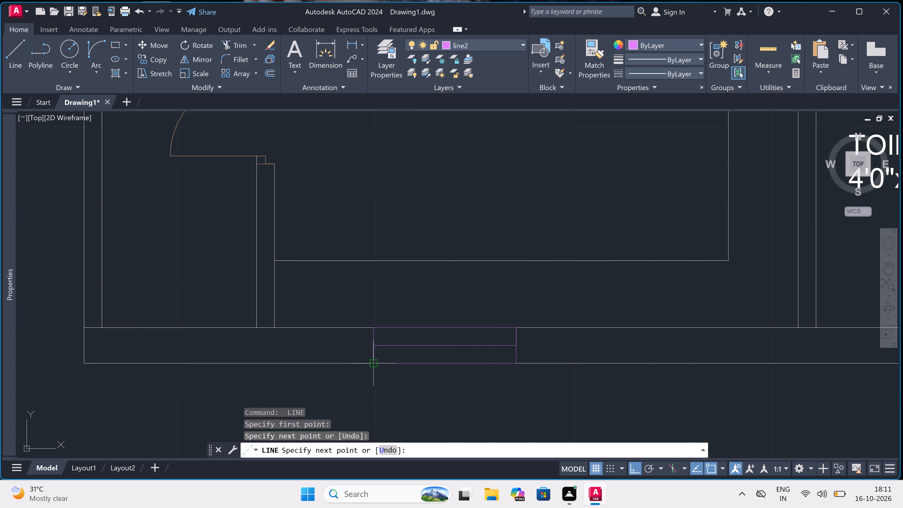
{"action": "key", "text": "Escape"}
Trim the exterior wall's inner line where the utility-kitchen, kitchen-toilet and toilet-toilet partition walls meet it.
{"action": "scroll", "coordinate": [412, 350], "scroll_direction": "down", "scroll_amount": 3}
{"action": "scroll", "coordinate": [360, 352], "scroll_direction": "up", "scroll_amount": 2}
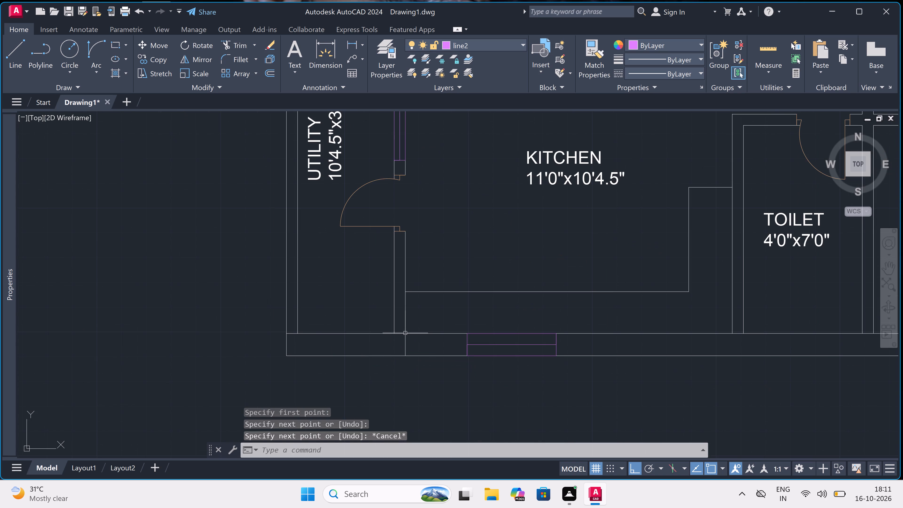
{"action": "key", "text": "t"}
{"action": "type", "text": "r"}
{"action": "key", "text": "space"}
{"action": "scroll", "coordinate": [404, 333], "scroll_direction": "up", "scroll_amount": 2}
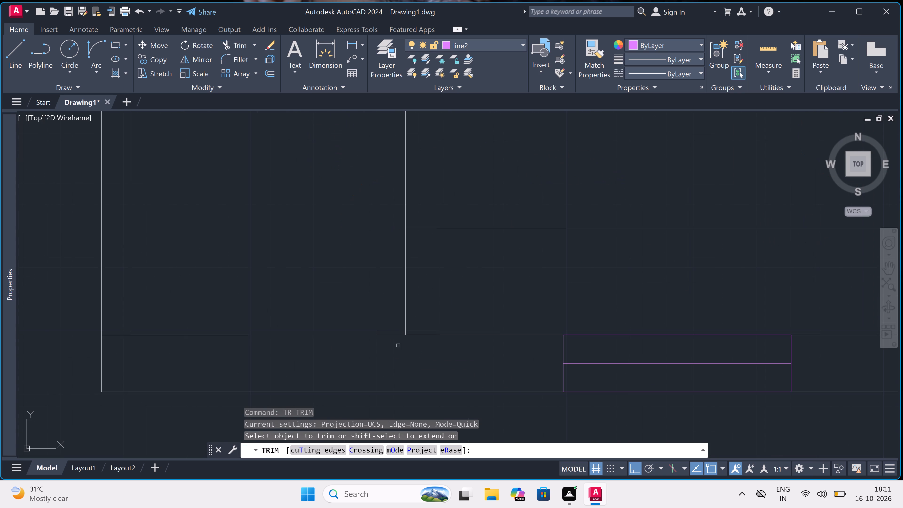
{"action": "left_click", "coordinate": [398, 346]}
{"action": "triple_click", "coordinate": [394, 324]}
{"action": "scroll", "coordinate": [393, 324], "scroll_direction": "down", "scroll_amount": 4}
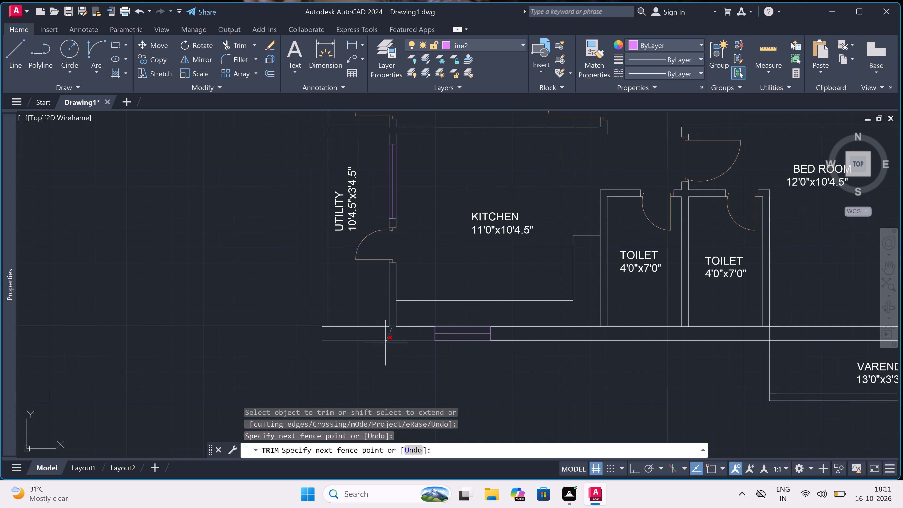
{"action": "scroll", "coordinate": [390, 338], "scroll_direction": "up", "scroll_amount": 3}
{"action": "left_click", "coordinate": [390, 337]}
{"action": "scroll", "coordinate": [390, 337], "scroll_direction": "down", "scroll_amount": 5}
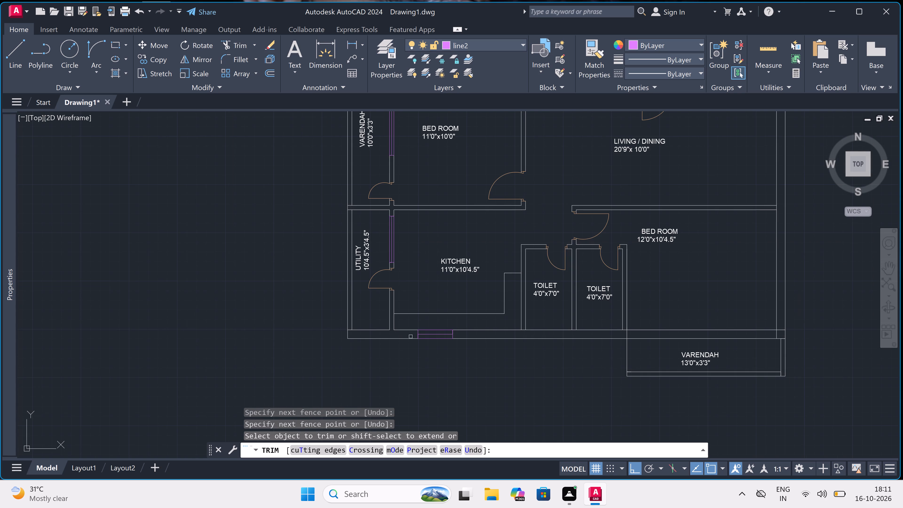
{"action": "scroll", "coordinate": [521, 336], "scroll_direction": "up", "scroll_amount": 4}
{"action": "left_click", "coordinate": [523, 332]}
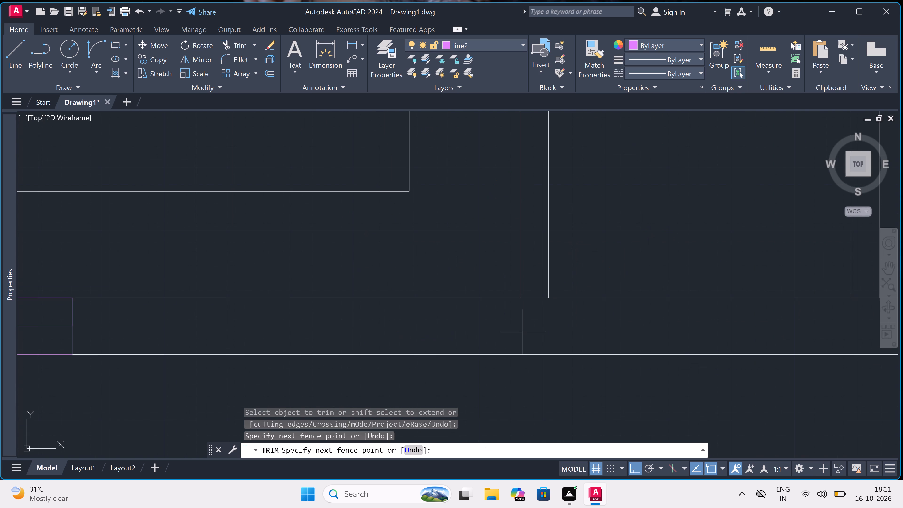
{"action": "left_click", "coordinate": [531, 294]}
{"action": "scroll", "coordinate": [483, 348], "scroll_direction": "down", "scroll_amount": 3}
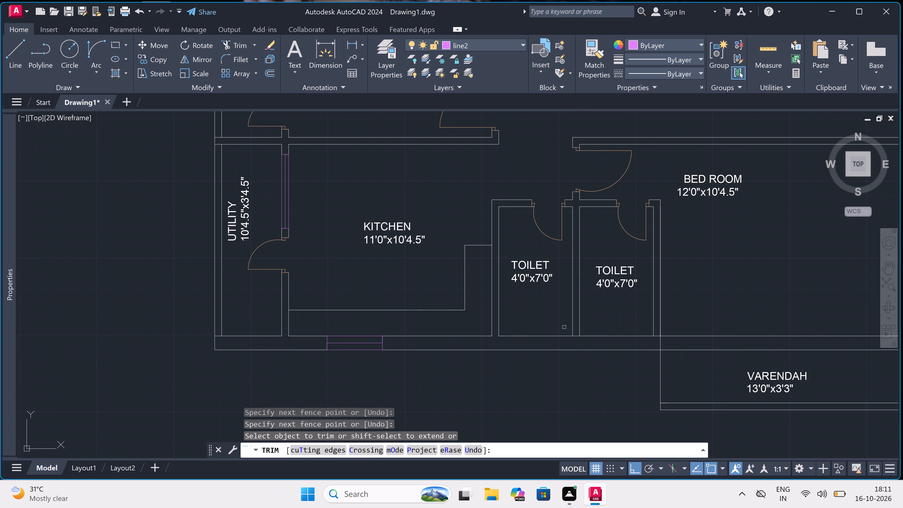
{"action": "scroll", "coordinate": [571, 334], "scroll_direction": "up", "scroll_amount": 3}
{"action": "left_click", "coordinate": [586, 347]}
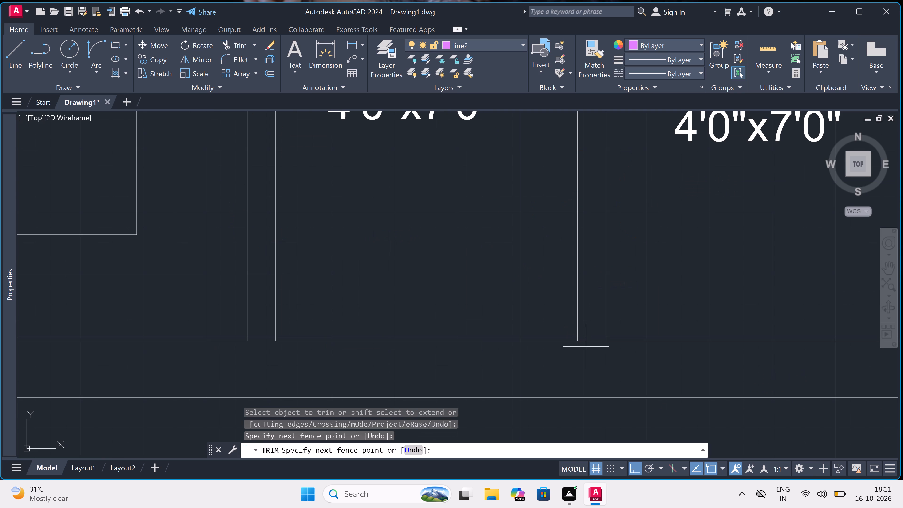
{"action": "left_click", "coordinate": [590, 324]}
{"action": "scroll", "coordinate": [480, 343], "scroll_direction": "down", "scroll_amount": 4}
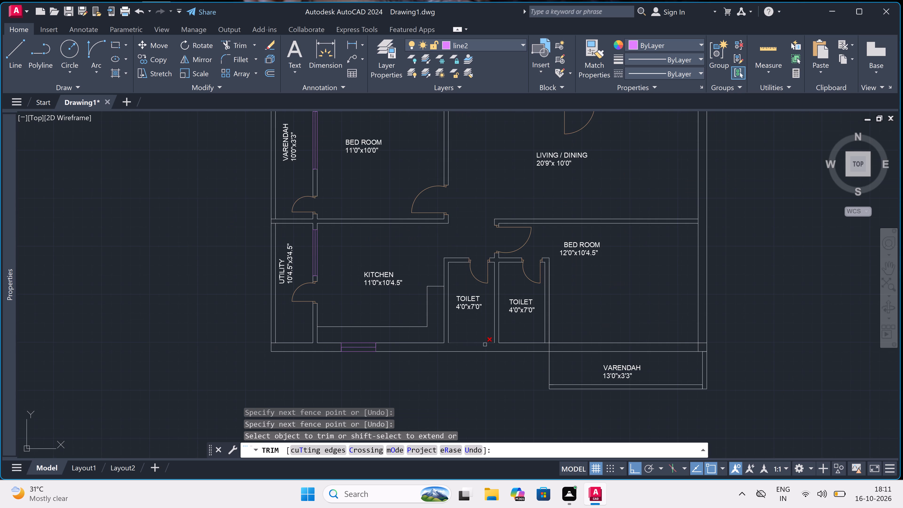
{"action": "key", "text": "Escape"}
{"action": "scroll", "coordinate": [481, 336], "scroll_direction": "up", "scroll_amount": 2}
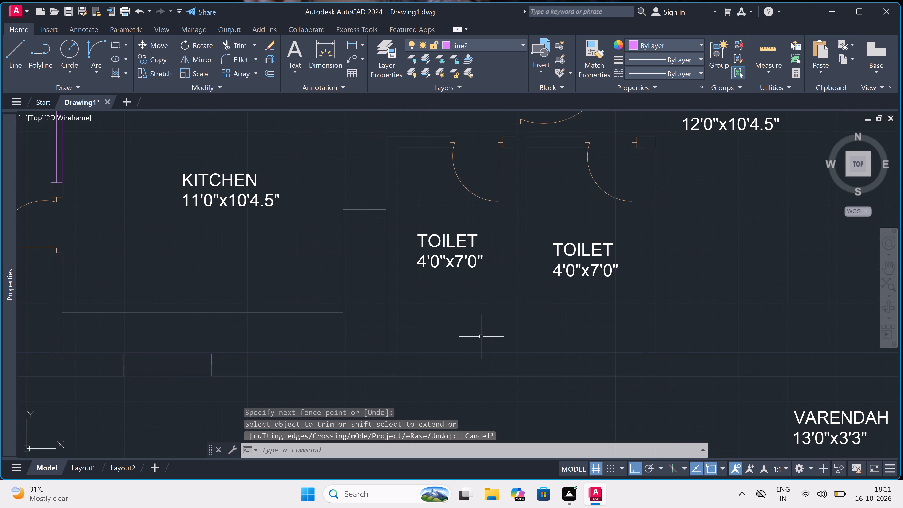
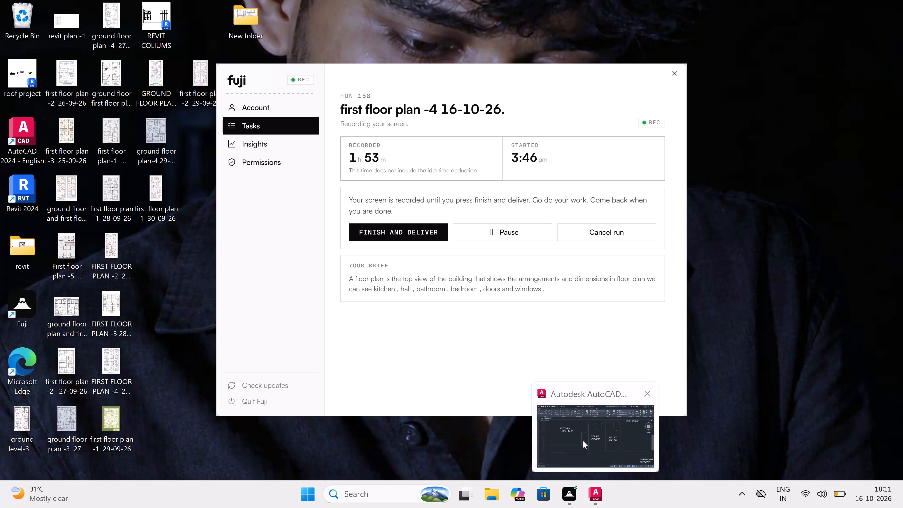
Return to the AutoCAD drawing and draw the kitchen-side toilet's exterior-wall window: a jamb line, a 2' centre line and the second jamb.
{"action": "left_click", "coordinate": [582, 436]}
{"action": "scroll", "coordinate": [473, 282], "scroll_direction": "down", "scroll_amount": 3}
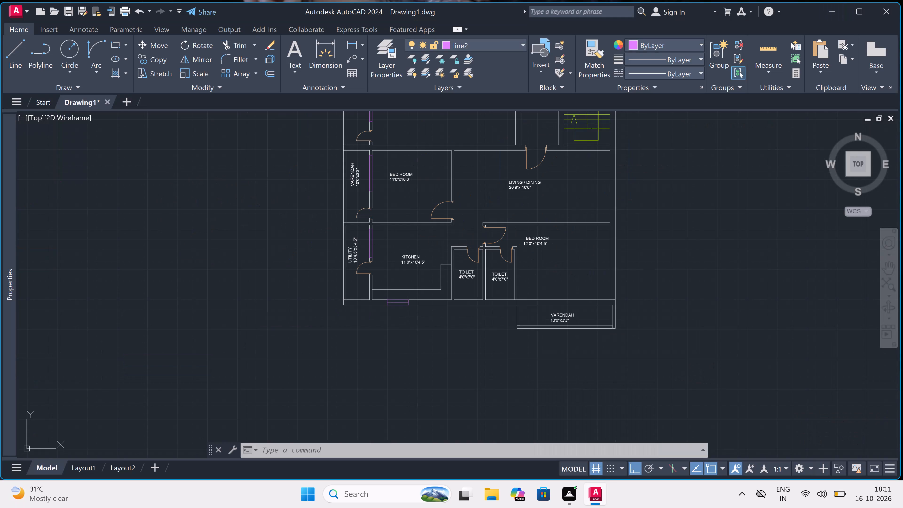
{"action": "scroll", "coordinate": [467, 300], "scroll_direction": "up", "scroll_amount": 4}
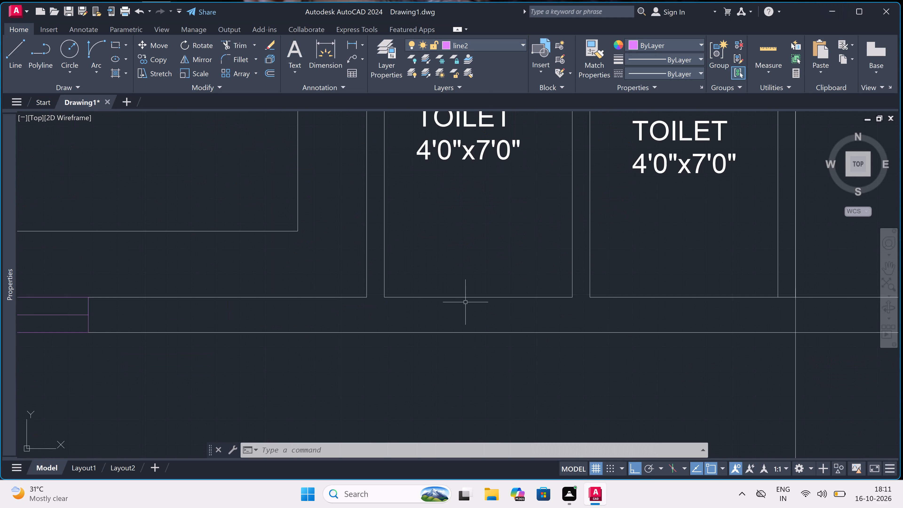
{"action": "scroll", "coordinate": [465, 302], "scroll_direction": "down", "scroll_amount": 1}
{"action": "key", "text": "l"}
{"action": "key", "text": "space"}
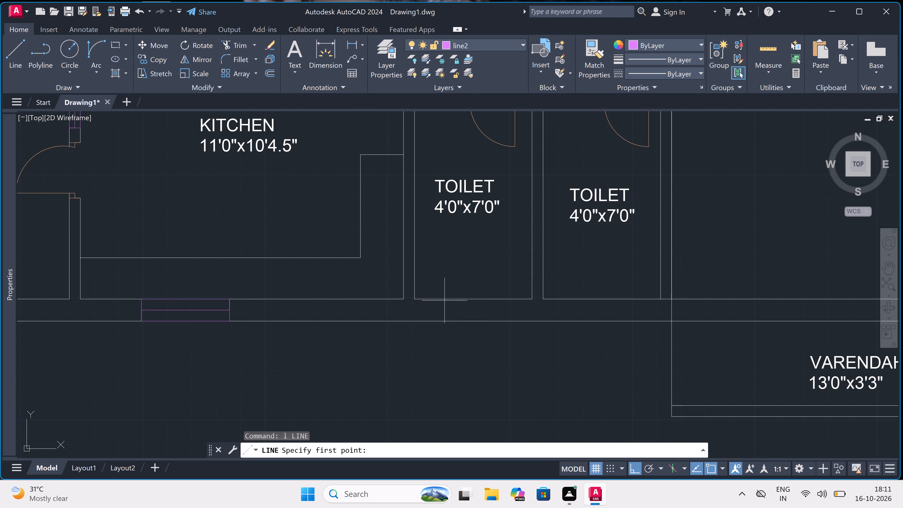
{"action": "left_click", "coordinate": [438, 301]}
{"action": "left_click", "coordinate": [435, 319]}
{"action": "left_click", "coordinate": [435, 307]}
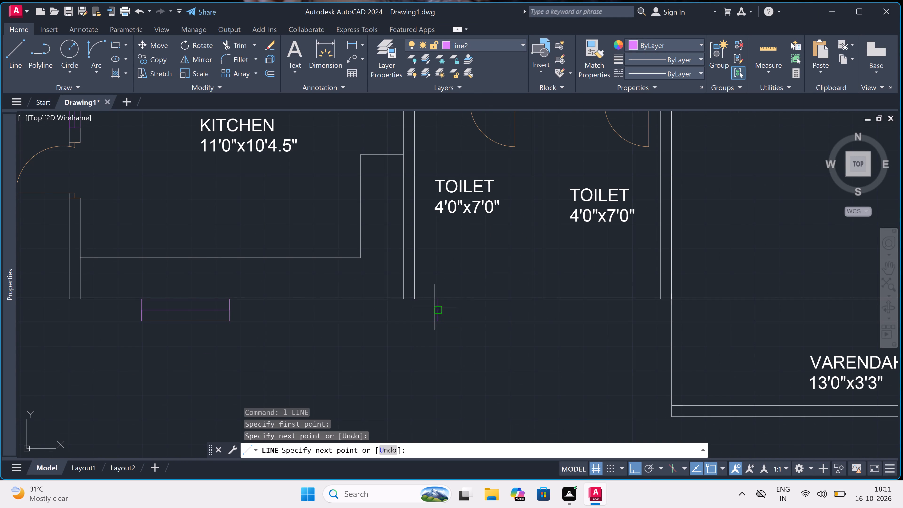
{"action": "key", "text": "2"}
{"action": "key", "text": "apostrophe"}
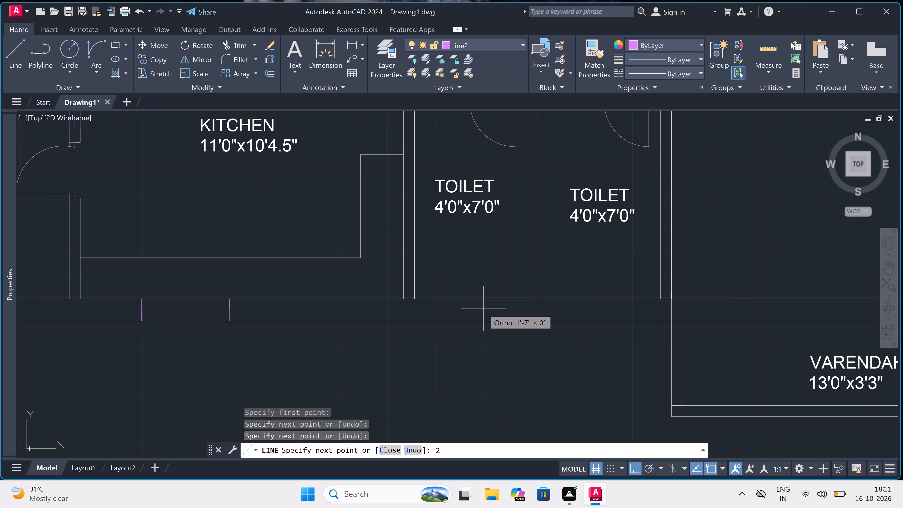
{"action": "key", "text": "space"}
{"action": "double_click", "coordinate": [499, 297]}
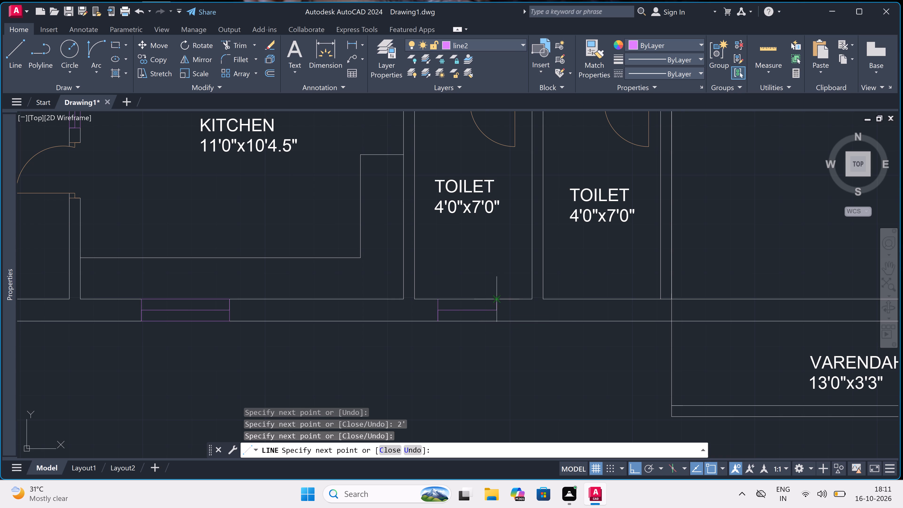
{"action": "left_click", "coordinate": [498, 319]}
{"action": "key", "text": "Escape"}
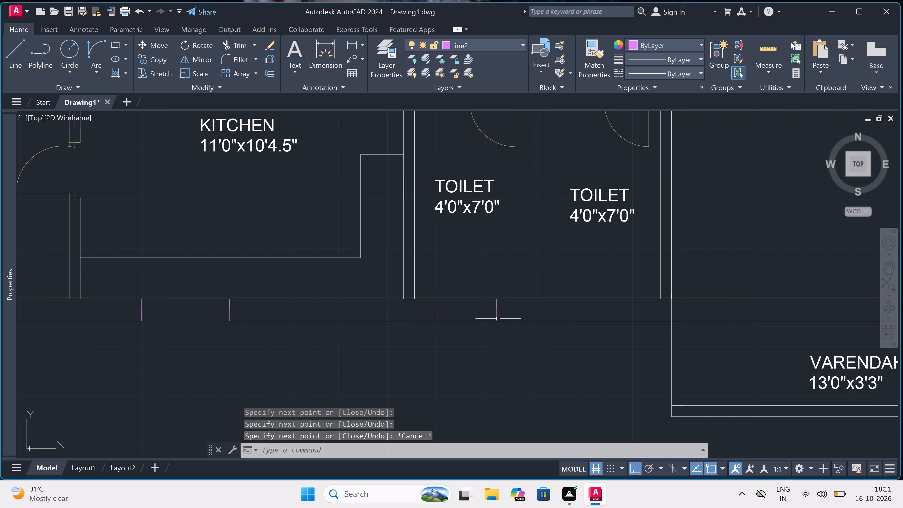
Trim both exterior wall lines between the jambs of the kitchen-side toilet's window.
{"action": "key", "text": "t"}
{"action": "key", "text": "r"}
{"action": "key", "text": "space"}
{"action": "left_click", "coordinate": [467, 317]}
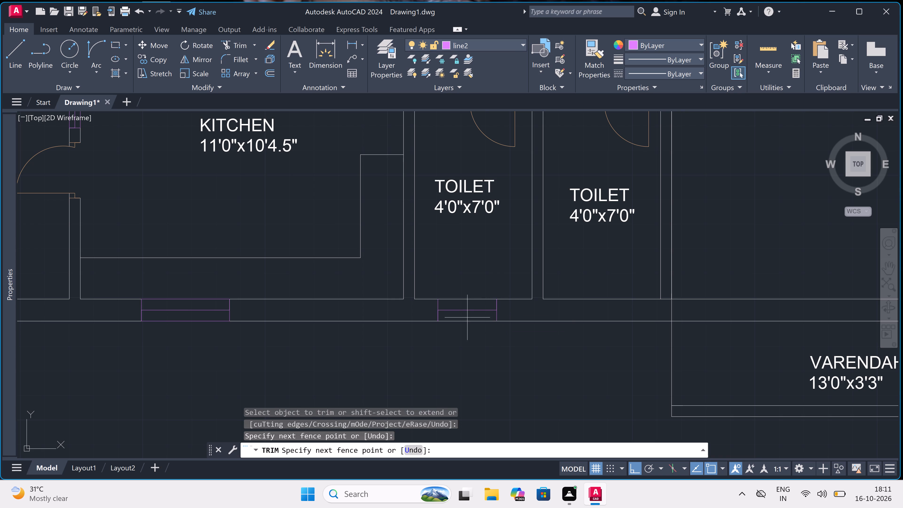
{"action": "left_click", "coordinate": [465, 326]}
{"action": "left_click", "coordinate": [462, 298]}
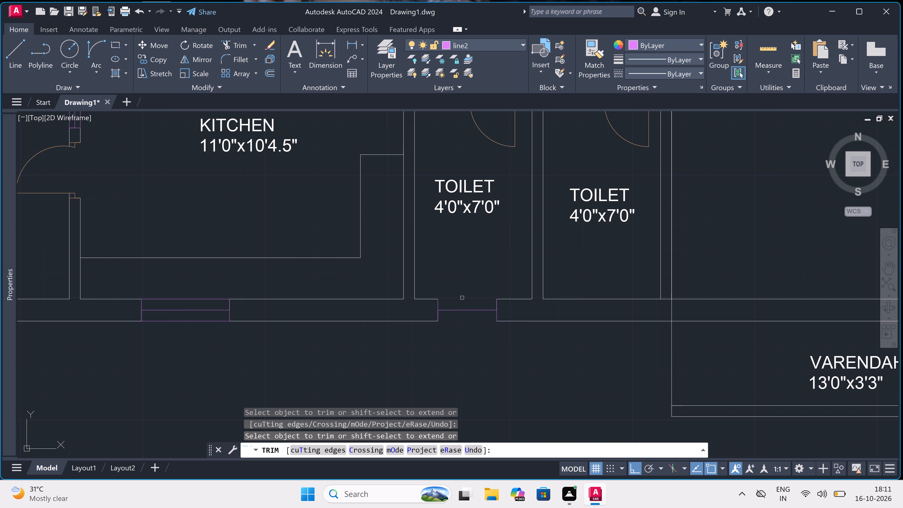
{"action": "key", "text": "Escape"}
Draw lines between the jambs along the inner and outer wall faces to close the kitchen-side toilet's window.
{"action": "key", "text": "l"}
{"action": "key", "text": "space"}
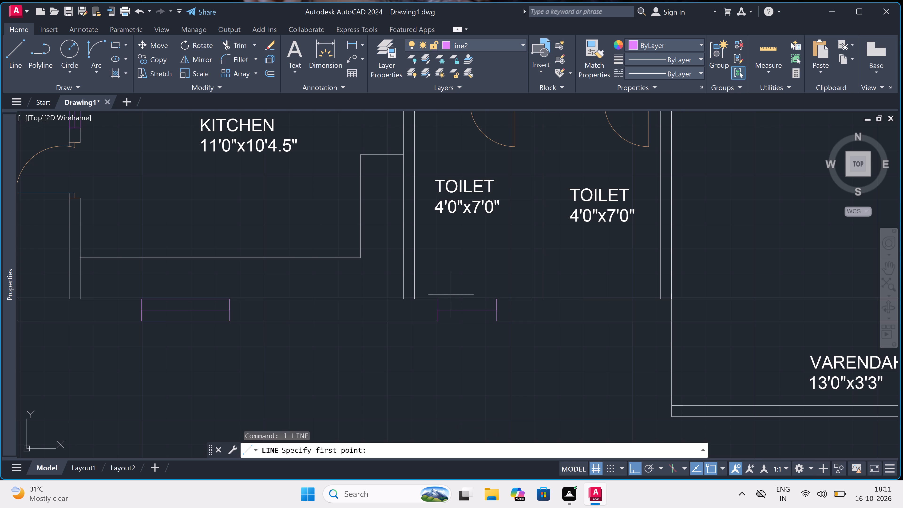
{"action": "left_click", "coordinate": [439, 297]}
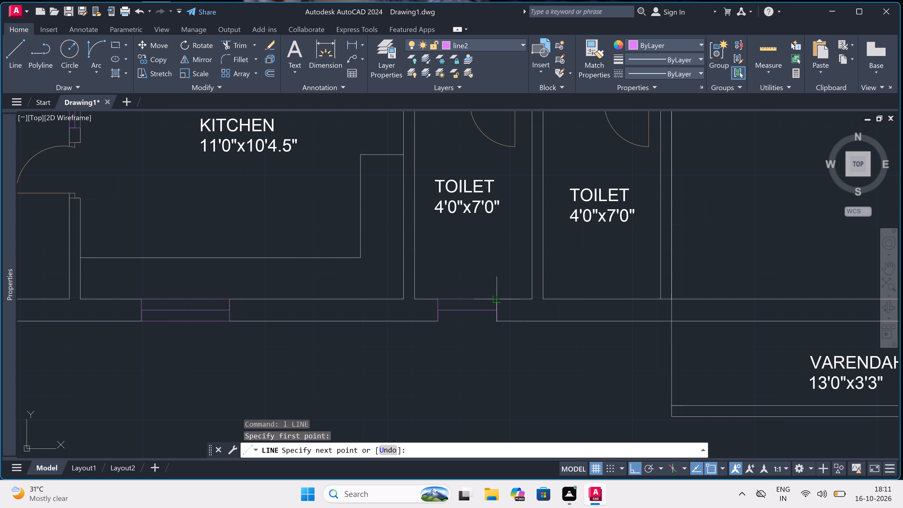
{"action": "left_click", "coordinate": [495, 301]}
{"action": "key", "text": "Escape"}
{"action": "key", "text": "space"}
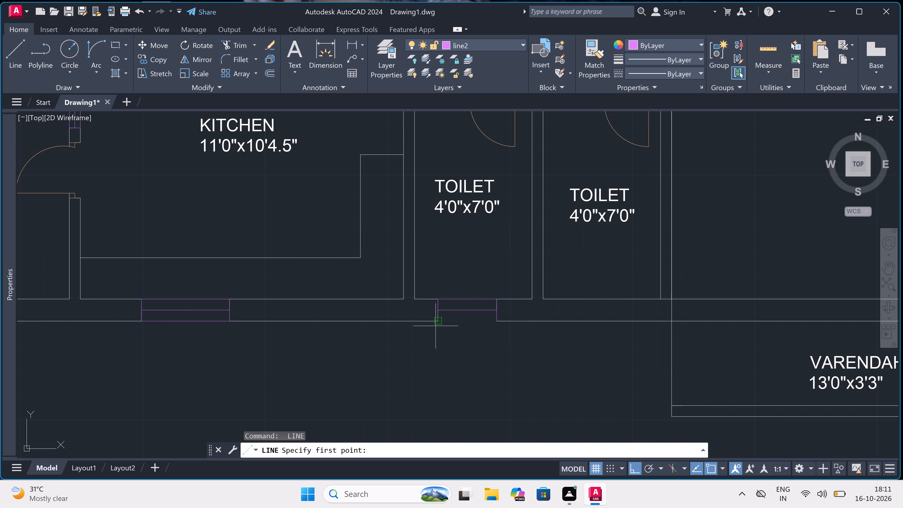
{"action": "left_click", "coordinate": [436, 326]}
{"action": "left_click", "coordinate": [492, 321]}
{"action": "key", "text": "Escape"}
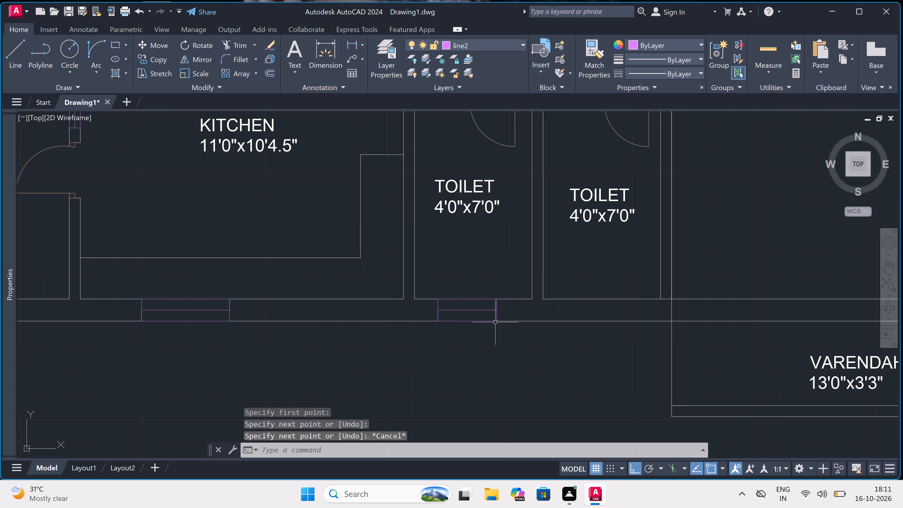
Draw a window in the bedroom-side toilet's exterior wall: a jamb line, a 2' centre line and the second jamb.
{"action": "key", "text": "space"}
{"action": "double_click", "coordinate": [573, 301]}
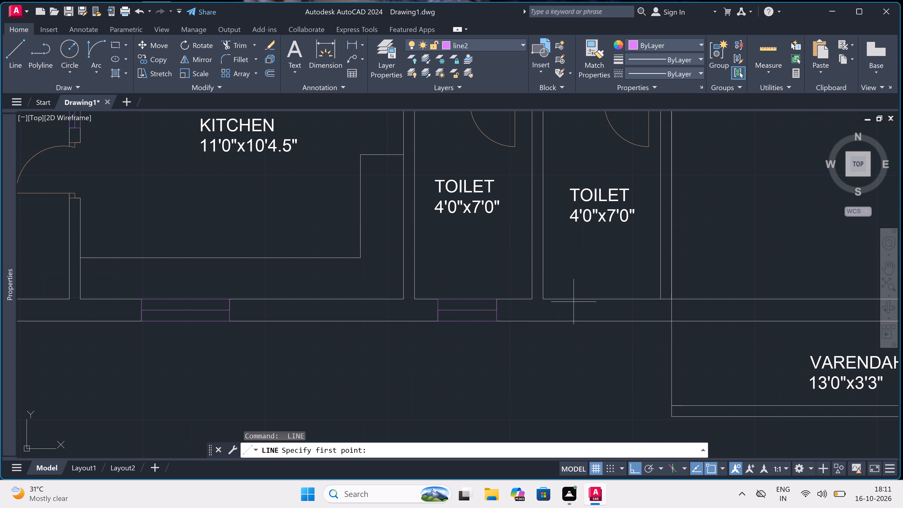
{"action": "left_click", "coordinate": [573, 323]}
{"action": "left_click", "coordinate": [574, 312]}
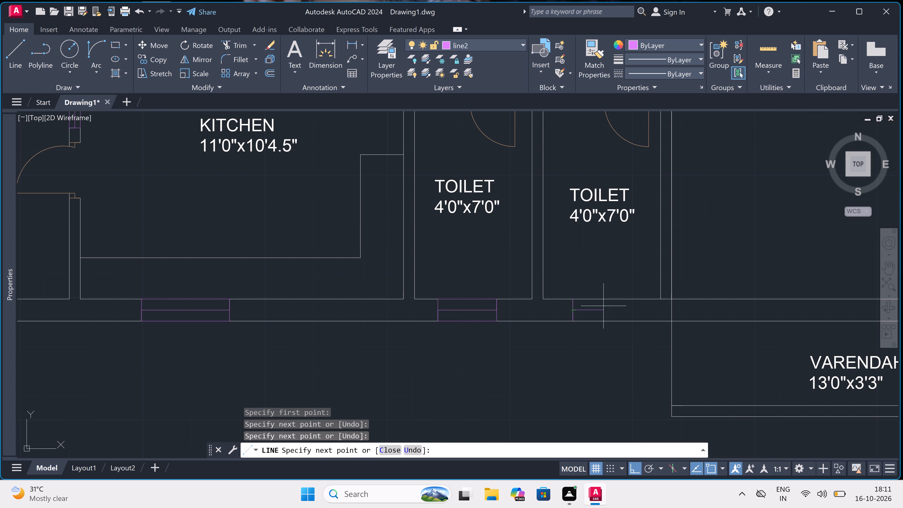
{"action": "key", "text": "2"}
{"action": "type", "text": "'"}
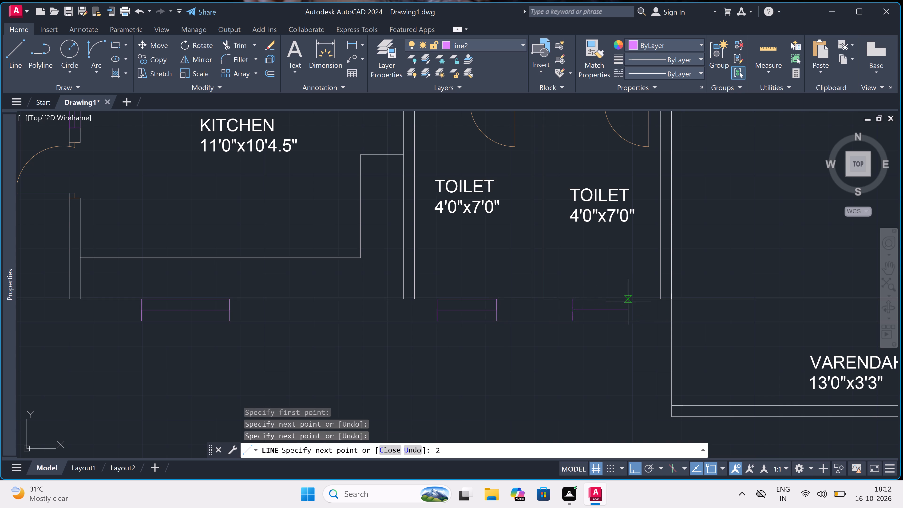
{"action": "key", "text": "space"}
{"action": "left_click", "coordinate": [633, 299]}
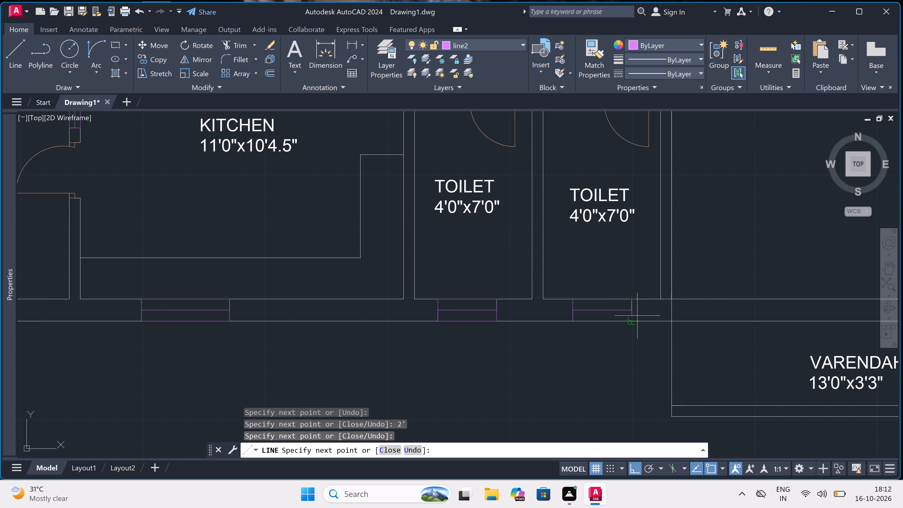
{"action": "left_click", "coordinate": [633, 321]}
{"action": "key", "text": "Escape"}
Trim both exterior wall lines between the jambs of the bedroom-side toilet's window.
{"action": "type", "text": "tr"}
{"action": "key", "text": "space"}
{"action": "scroll", "coordinate": [617, 318], "scroll_direction": "up", "scroll_amount": 2}
{"action": "left_click", "coordinate": [616, 318]}
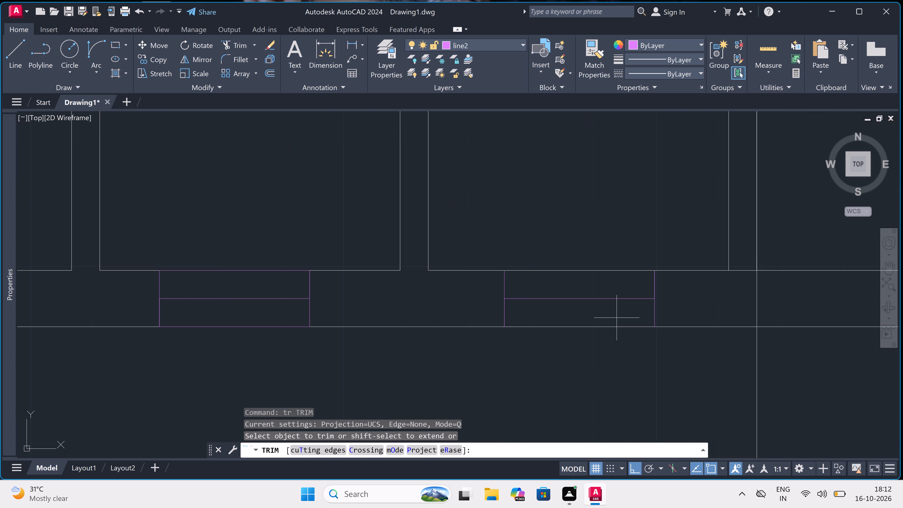
{"action": "left_click", "coordinate": [568, 391]}
{"action": "left_click", "coordinate": [570, 260]}
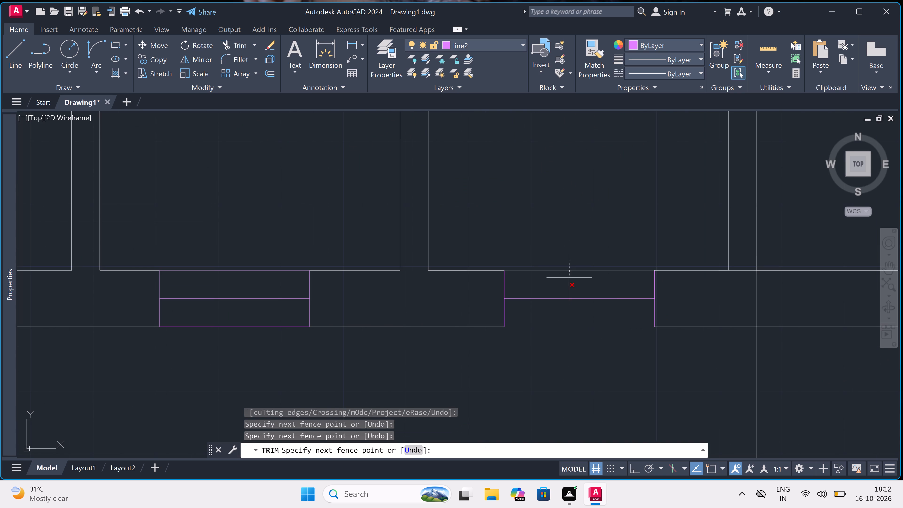
{"action": "left_click", "coordinate": [567, 292]}
{"action": "key", "text": "Escape"}
Draw lines between the jambs along the inner and outer wall faces to close the bedroom-side toilet's window.
{"action": "key", "text": "l"}
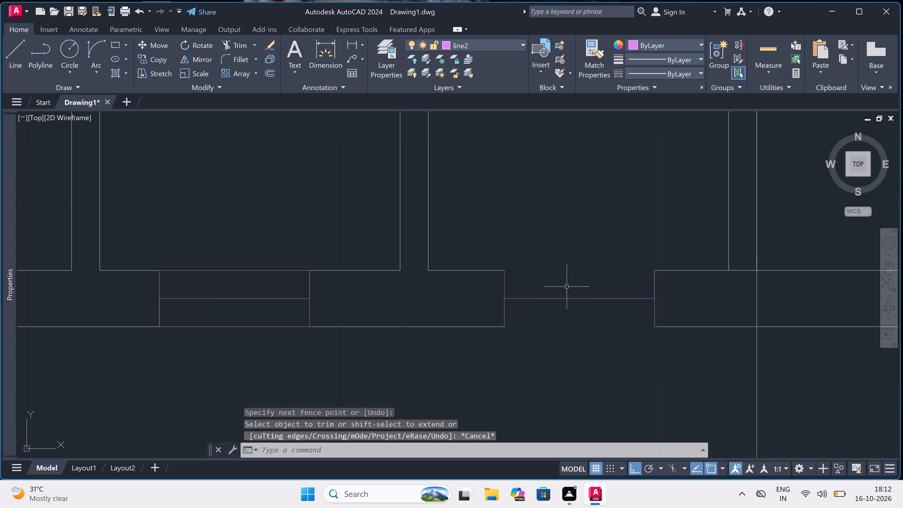
{"action": "key", "text": "space"}
{"action": "left_click", "coordinate": [653, 271]}
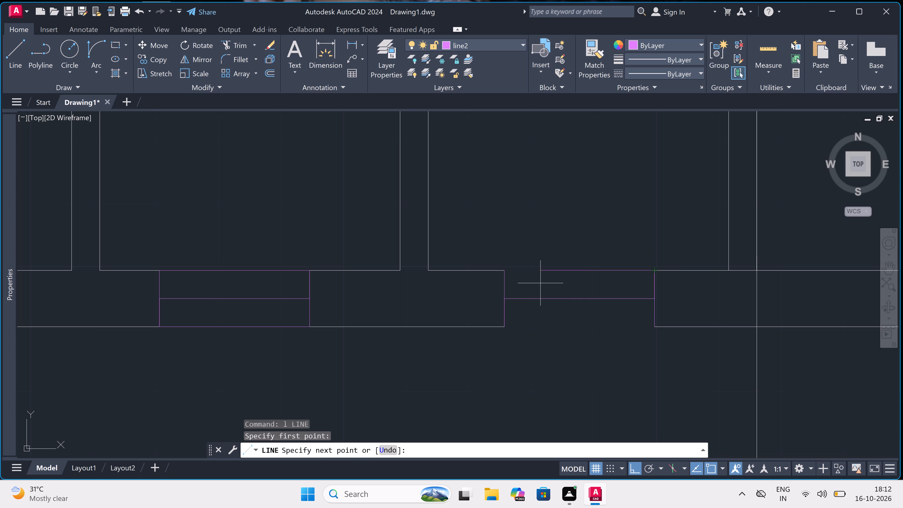
{"action": "left_click", "coordinate": [502, 274]}
{"action": "key", "text": "Escape"}
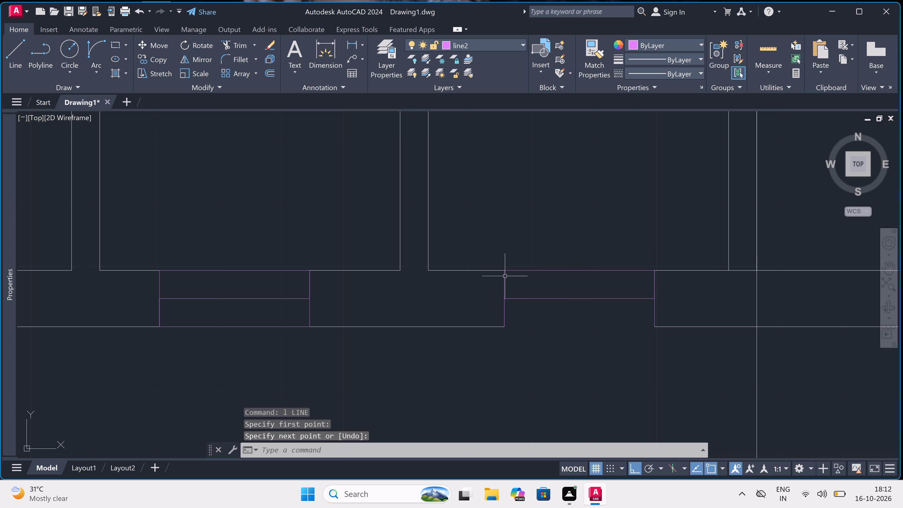
{"action": "key", "text": "space"}
{"action": "left_click", "coordinate": [657, 326]}
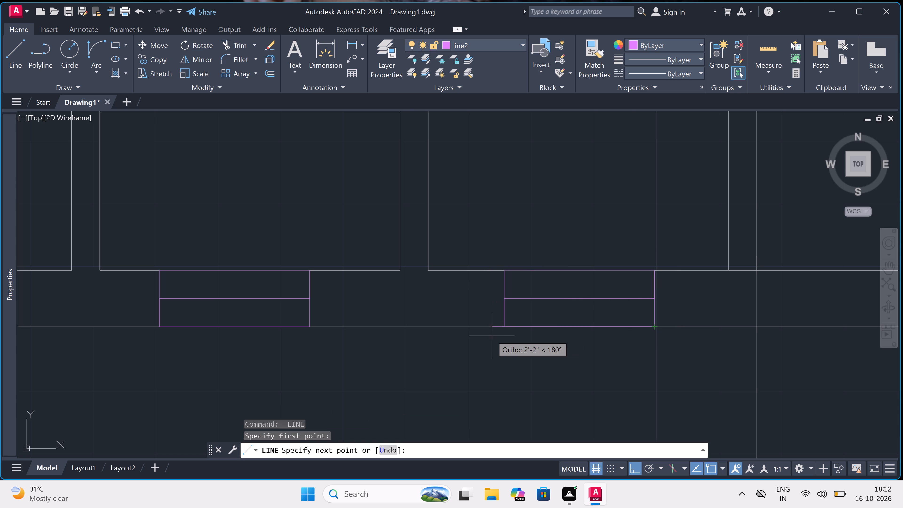
{"action": "left_click", "coordinate": [507, 324]}
{"action": "key", "text": "Escape"}
On layer 0, draw the outer face of the varendah's toilet-side wall 4.5" out, down to the outer corner and across to the existing wall.
{"action": "scroll", "coordinate": [481, 287], "scroll_direction": "down", "scroll_amount": 4}
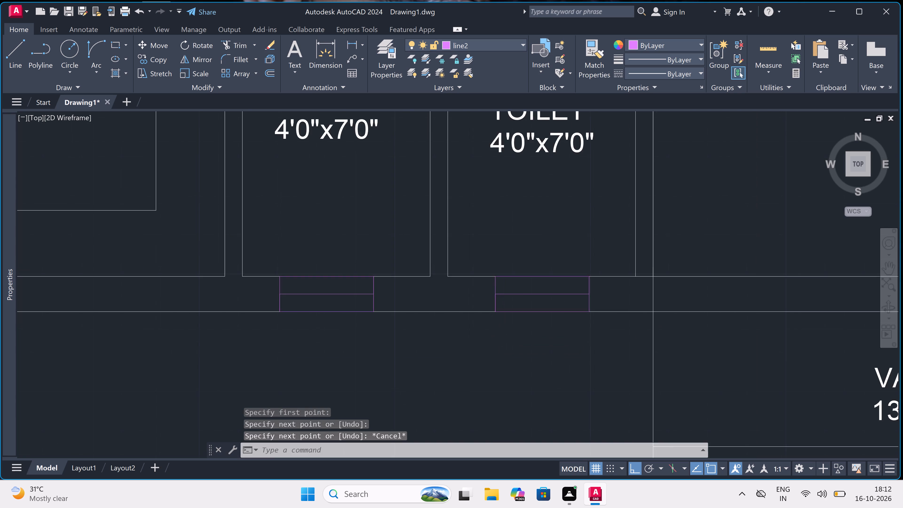
{"action": "scroll", "coordinate": [481, 287], "scroll_direction": "down", "scroll_amount": 2}
{"action": "scroll", "coordinate": [527, 289], "scroll_direction": "up", "scroll_amount": 2}
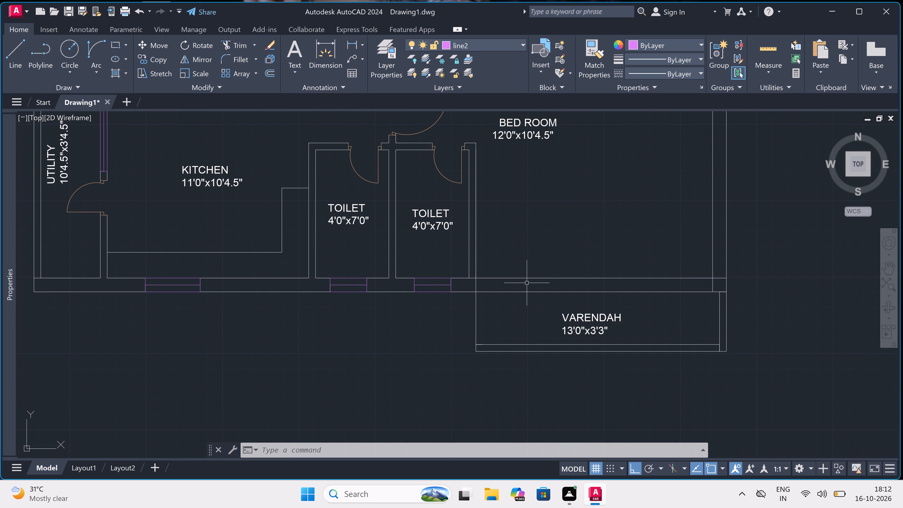
{"action": "key", "text": "l"}
{"action": "key", "text": "space"}
{"action": "left_click", "coordinate": [485, 45]}
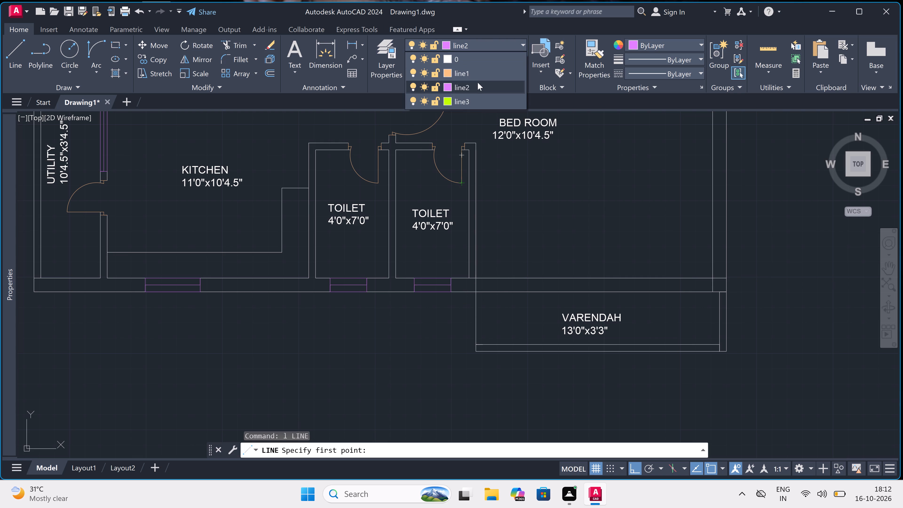
{"action": "left_click", "coordinate": [475, 58]}
{"action": "scroll", "coordinate": [475, 295], "scroll_direction": "up", "scroll_amount": 3}
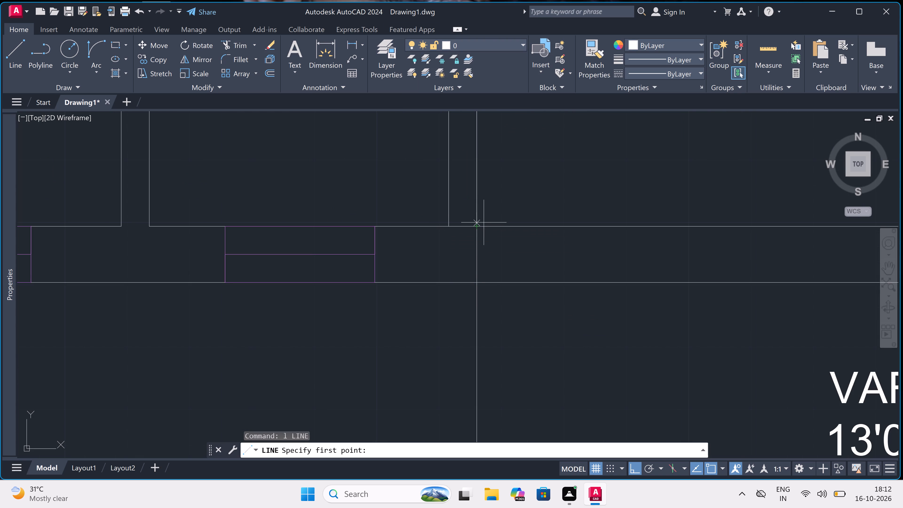
{"action": "left_click", "coordinate": [474, 284]}
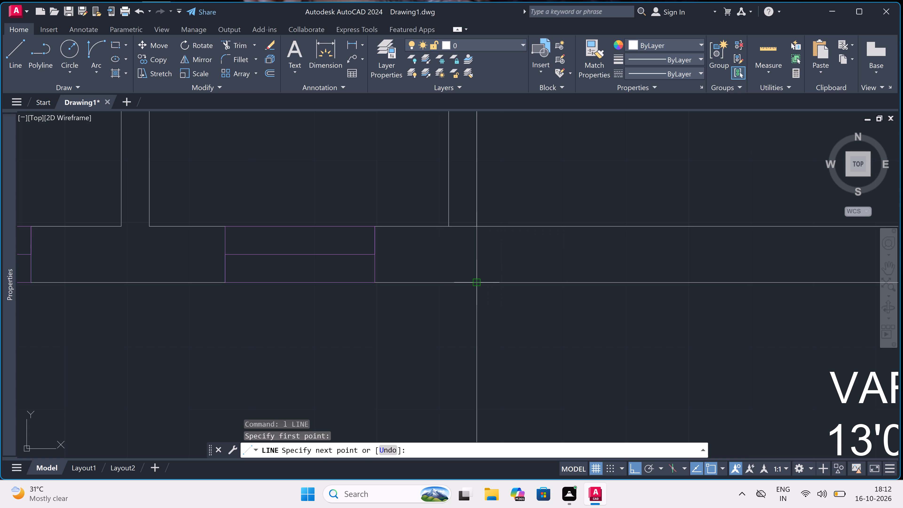
{"action": "type", "text": "4.5\""}
{"action": "key", "text": "space"}
{"action": "scroll", "coordinate": [392, 294], "scroll_direction": "down", "scroll_amount": 4}
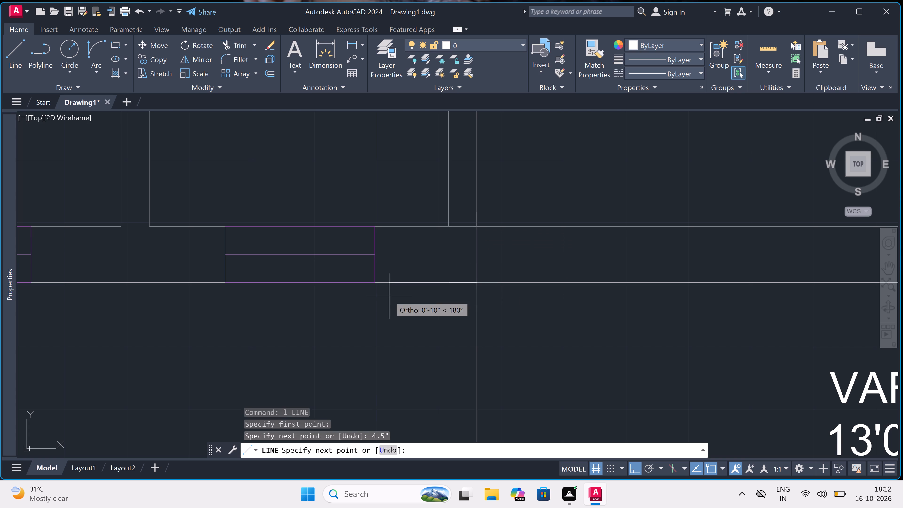
{"action": "scroll", "coordinate": [407, 364], "scroll_direction": "up", "scroll_amount": 4}
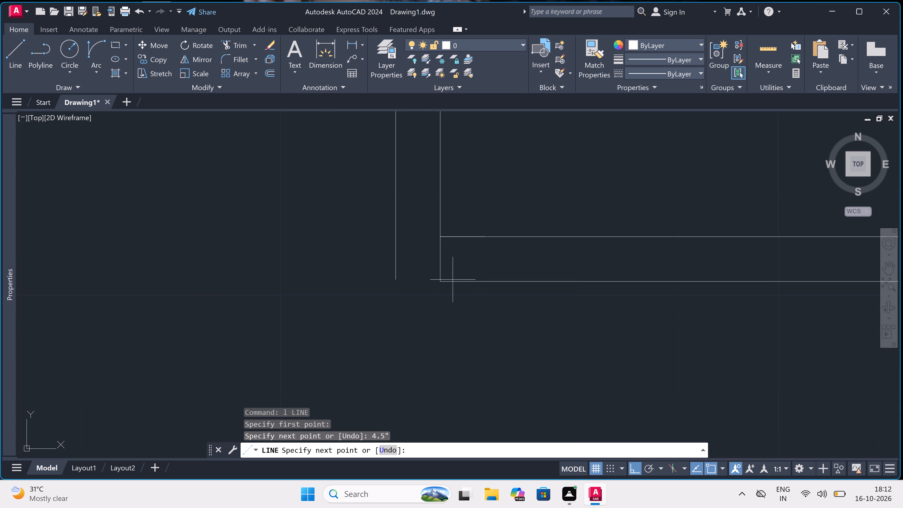
{"action": "left_click", "coordinate": [384, 282]}
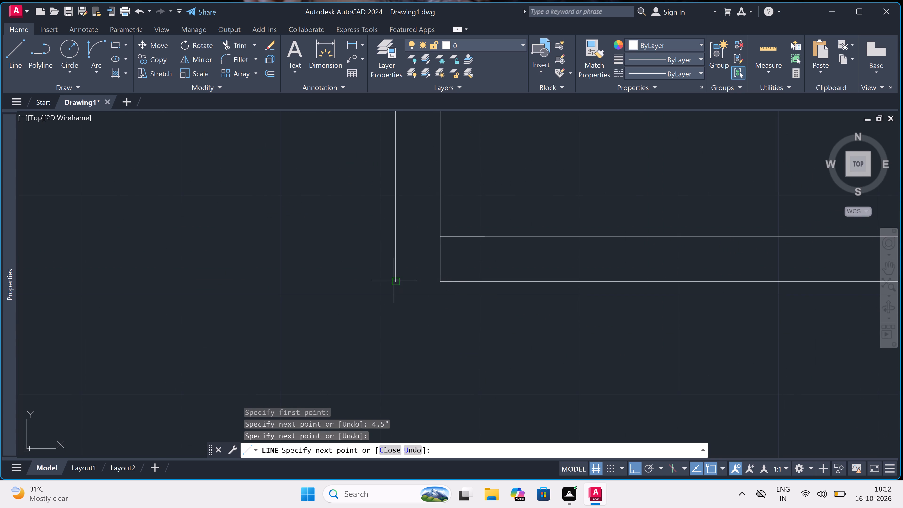
{"action": "left_click", "coordinate": [438, 282]}
{"action": "key", "text": "Escape"}
Trim the leftover line segment inside the varendah's bottom corner where the toilet-side wall meets the front wall.
{"action": "key", "text": "t"}
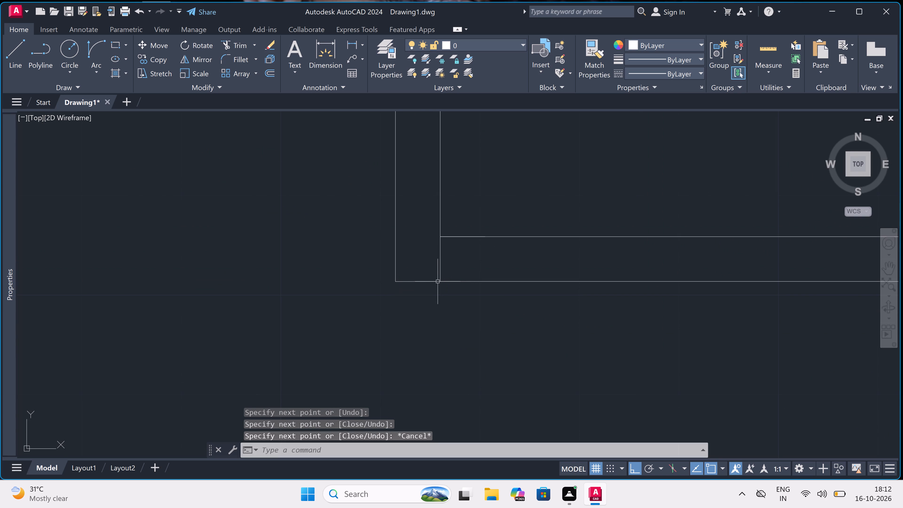
{"action": "key", "text": "r"}
{"action": "key", "text": "space"}
{"action": "left_click", "coordinate": [431, 258]}
{"action": "double_click", "coordinate": [461, 260]}
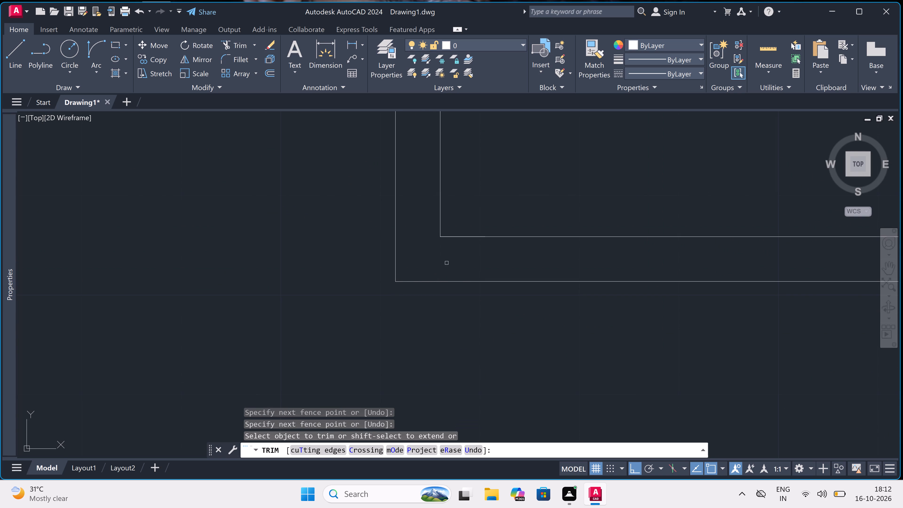
Trim the wall lines crossing inside the junction where the toilet wall, exterior wall and varendah's toilet-side wall meet.
{"action": "scroll", "coordinate": [440, 265], "scroll_direction": "down", "scroll_amount": 5}
{"action": "scroll", "coordinate": [436, 145], "scroll_direction": "up", "scroll_amount": 3}
{"action": "left_click", "coordinate": [436, 144]}
{"action": "double_click", "coordinate": [437, 306]}
{"action": "left_click", "coordinate": [436, 248]}
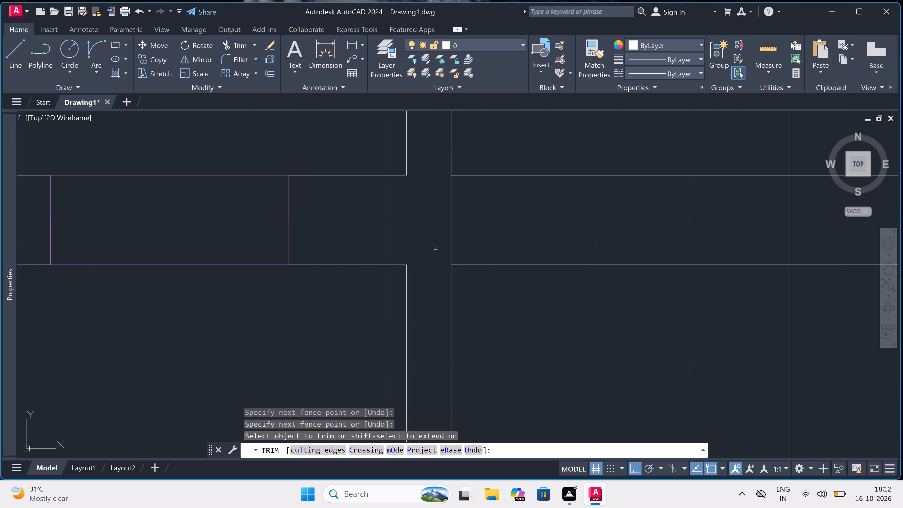
{"action": "left_click", "coordinate": [465, 230]}
{"action": "key", "text": "Escape"}
Extend the outer face of the varendah's toilet-side wall up across the exterior wall to the toilet wall's face.
{"action": "key", "text": "e"}
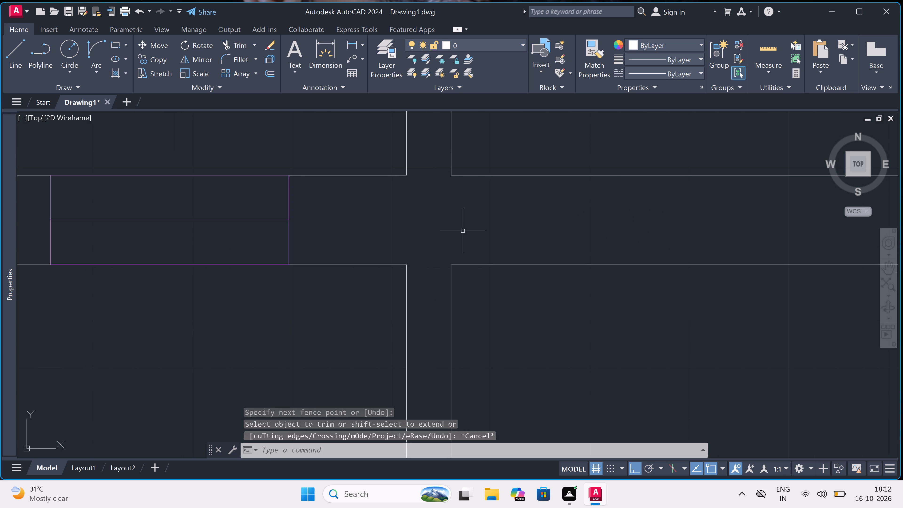
{"action": "key", "text": "x"}
{"action": "key", "text": "space"}
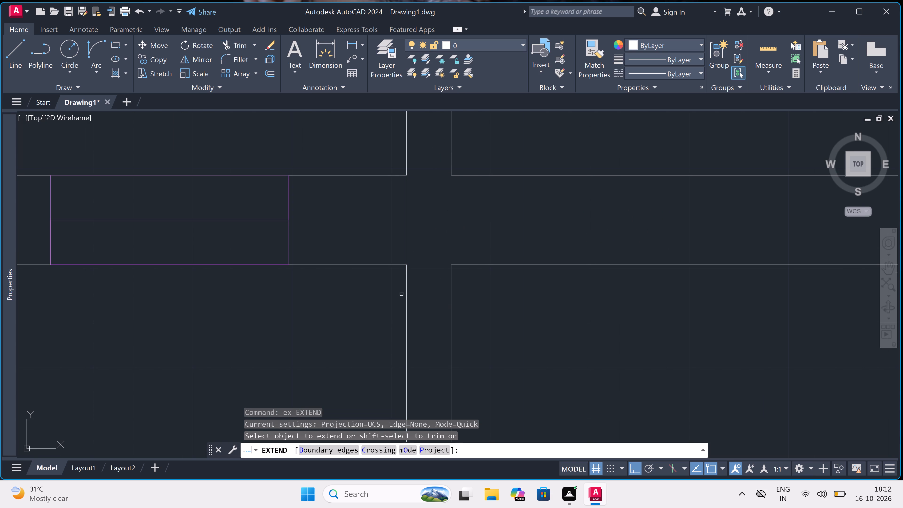
{"action": "left_click", "coordinate": [401, 294]}
{"action": "left_click", "coordinate": [417, 293]}
{"action": "scroll", "coordinate": [417, 293], "scroll_direction": "down", "scroll_amount": 5}
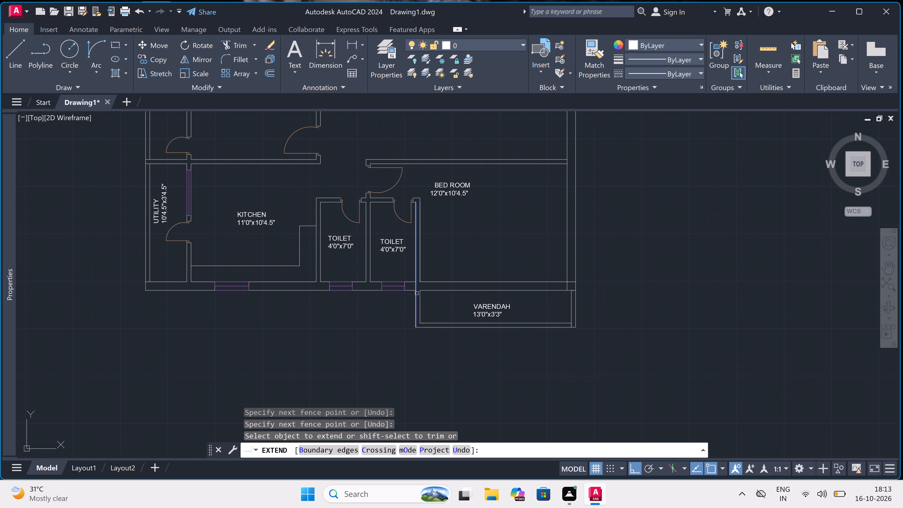
{"action": "key", "text": "Escape"}
Trim the overlapping wall segments inside the bedroom's outer corner where the bedroom side wall meets the varendah.
{"action": "scroll", "coordinate": [581, 286], "scroll_direction": "up", "scroll_amount": 2}
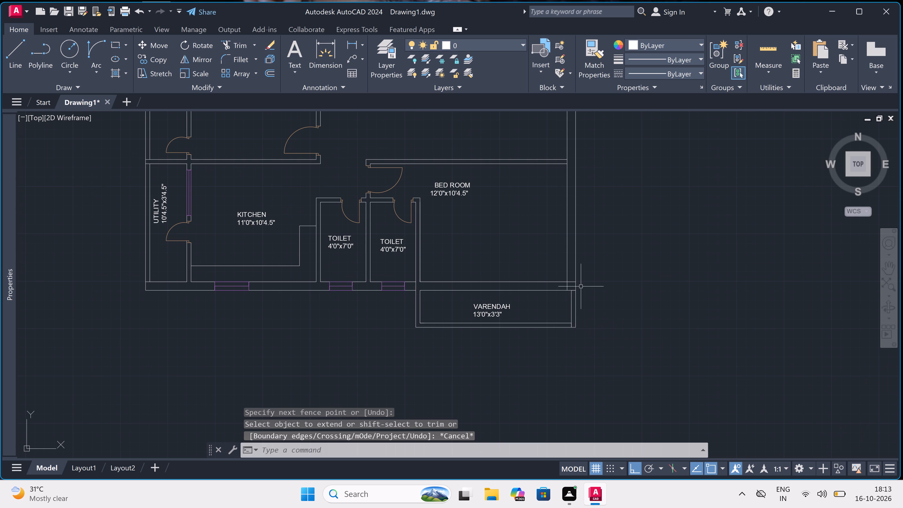
{"action": "scroll", "coordinate": [581, 286], "scroll_direction": "up", "scroll_amount": 2}
{"action": "key", "text": "t"}
{"action": "key", "text": "r"}
{"action": "key", "text": "space"}
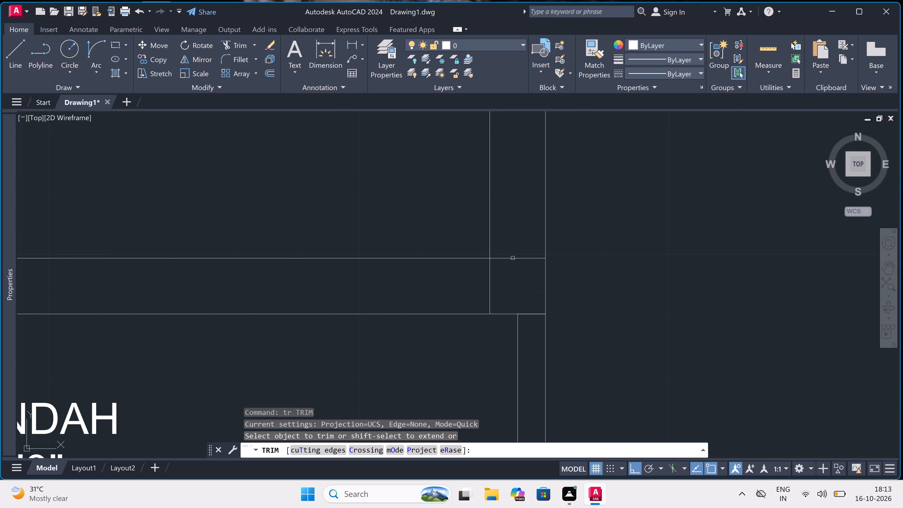
{"action": "left_click", "coordinate": [520, 246]}
{"action": "left_click", "coordinate": [515, 281]}
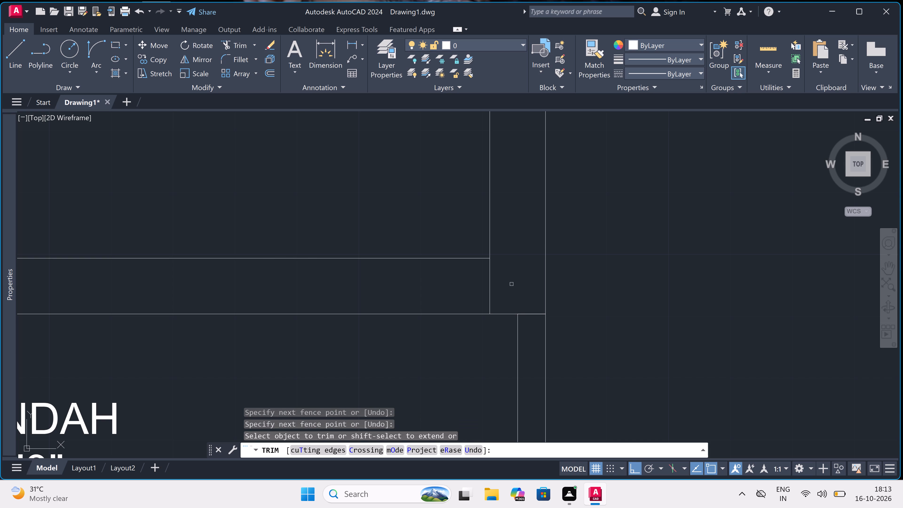
{"action": "left_click", "coordinate": [496, 290]}
{"action": "left_click", "coordinate": [456, 290]}
{"action": "left_click", "coordinate": [513, 286]}
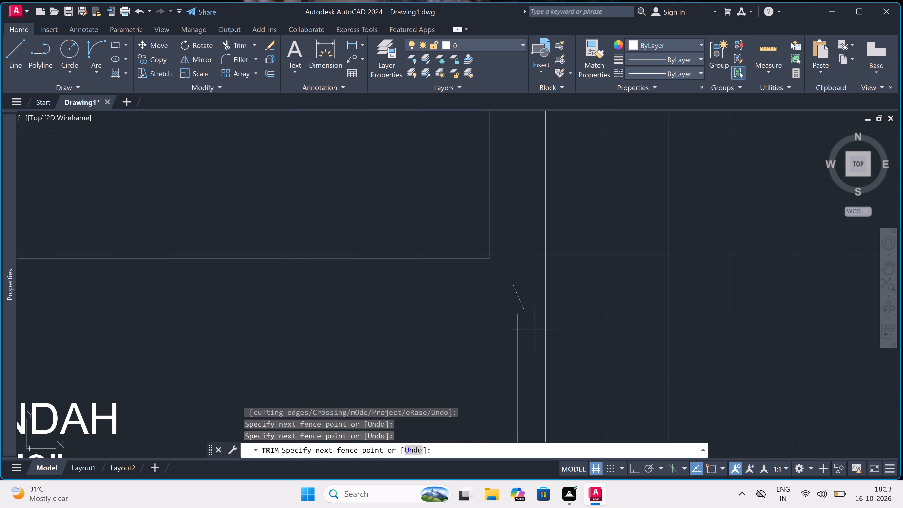
{"action": "left_click", "coordinate": [534, 331]}
{"action": "scroll", "coordinate": [525, 260], "scroll_direction": "down", "scroll_amount": 3}
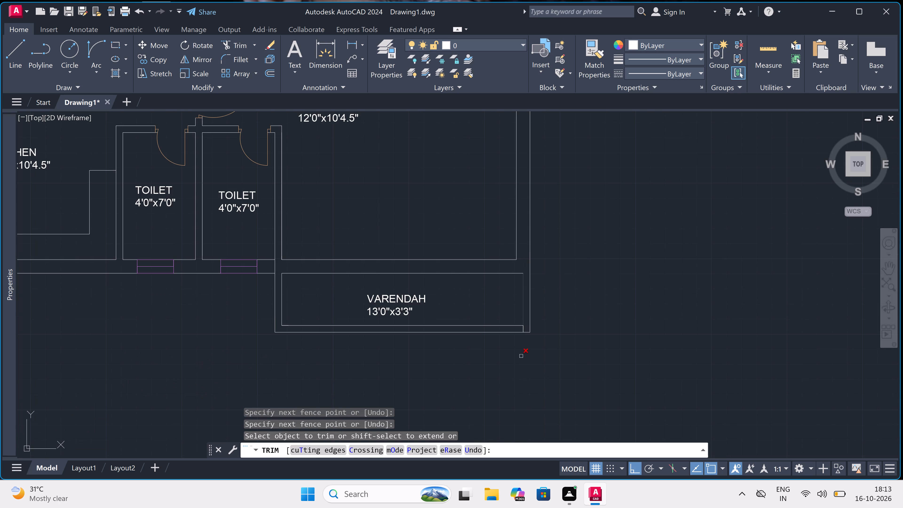
Trim the leftover segment inside the varendah's bottom outer corner where its side wall meets the front wall.
{"action": "scroll", "coordinate": [525, 349], "scroll_direction": "up", "scroll_amount": 3}
{"action": "scroll", "coordinate": [515, 272], "scroll_direction": "up", "scroll_amount": 1}
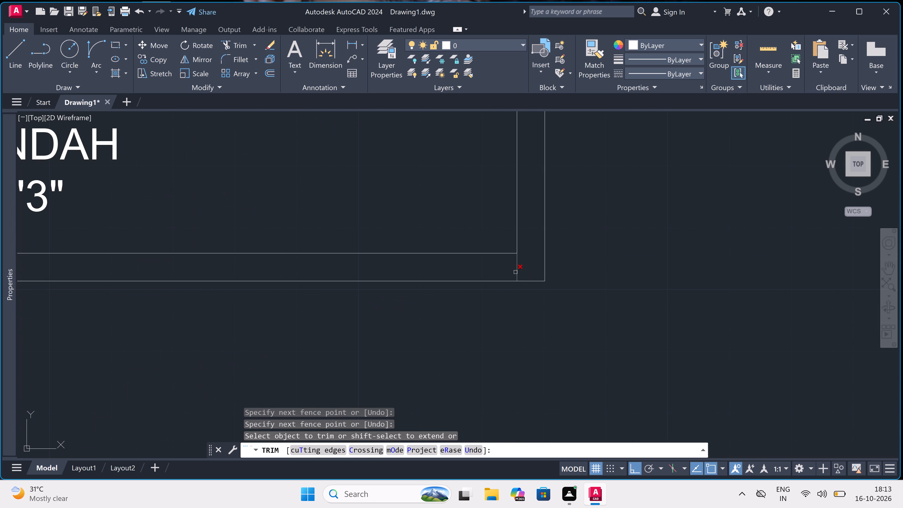
{"action": "scroll", "coordinate": [515, 272], "scroll_direction": "up", "scroll_amount": 1}
{"action": "left_click", "coordinate": [516, 271]}
{"action": "left_click", "coordinate": [535, 260]}
{"action": "scroll", "coordinate": [535, 260], "scroll_direction": "down", "scroll_amount": 7}
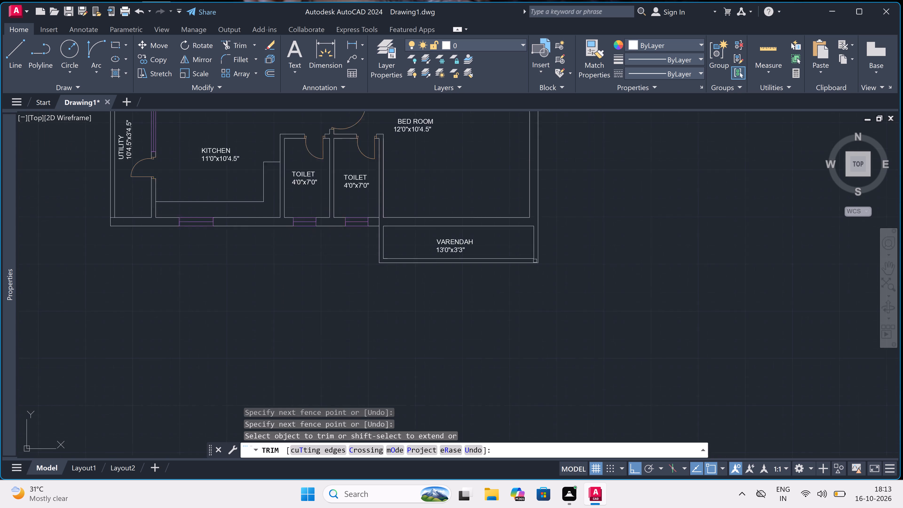
{"action": "scroll", "coordinate": [535, 261], "scroll_direction": "down", "scroll_amount": 2}
{"action": "key", "text": "Escape"}
On layer line1, draw the toilet-side door jamb across the bedroom-varendah wall with a 2" stop and a 3' door leaf into the varendah.
{"action": "scroll", "coordinate": [488, 250], "scroll_direction": "up", "scroll_amount": 3}
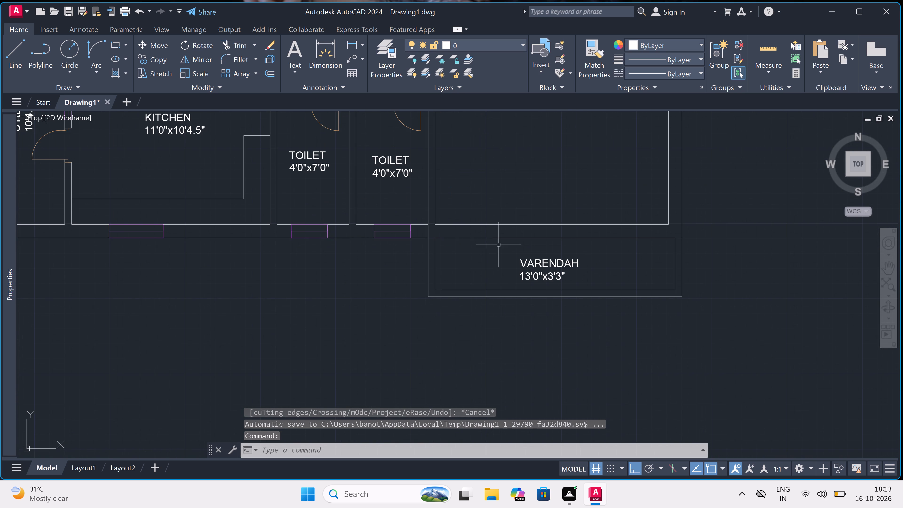
{"action": "scroll", "coordinate": [472, 243], "scroll_direction": "up", "scroll_amount": 2}
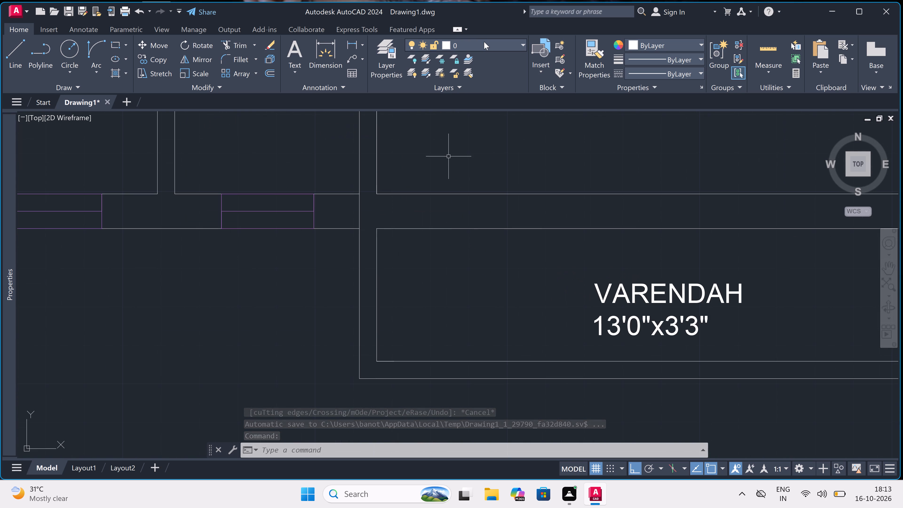
{"action": "left_click", "coordinate": [484, 42]}
{"action": "left_click", "coordinate": [490, 69]}
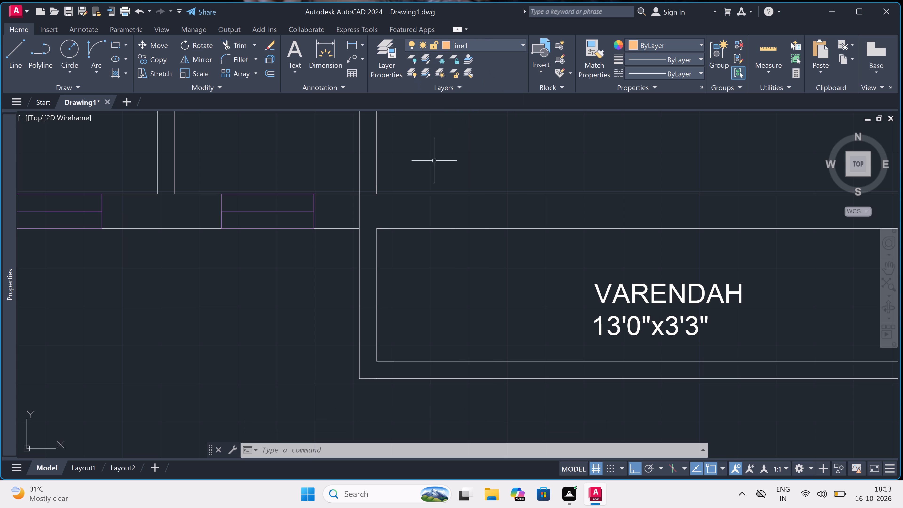
{"action": "key", "text": "l"}
{"action": "key", "text": "space"}
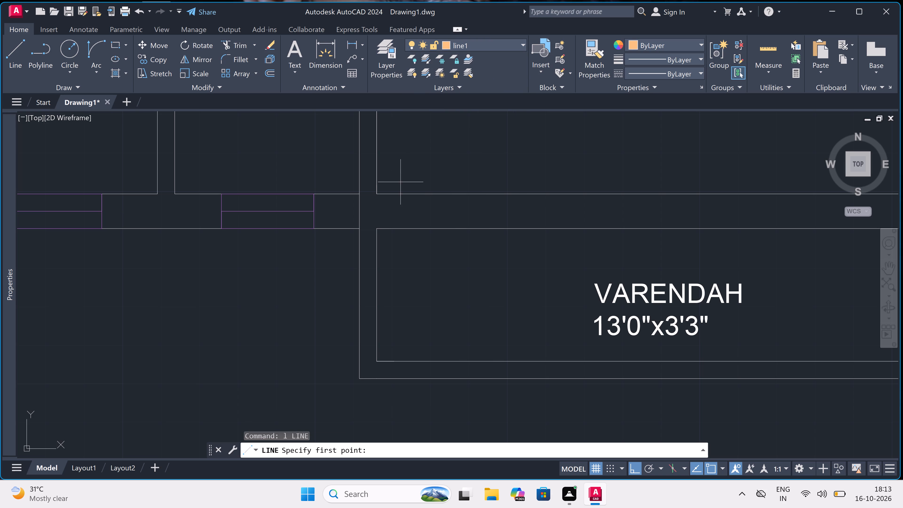
{"action": "left_click", "coordinate": [399, 194]}
{"action": "left_click", "coordinate": [402, 227]}
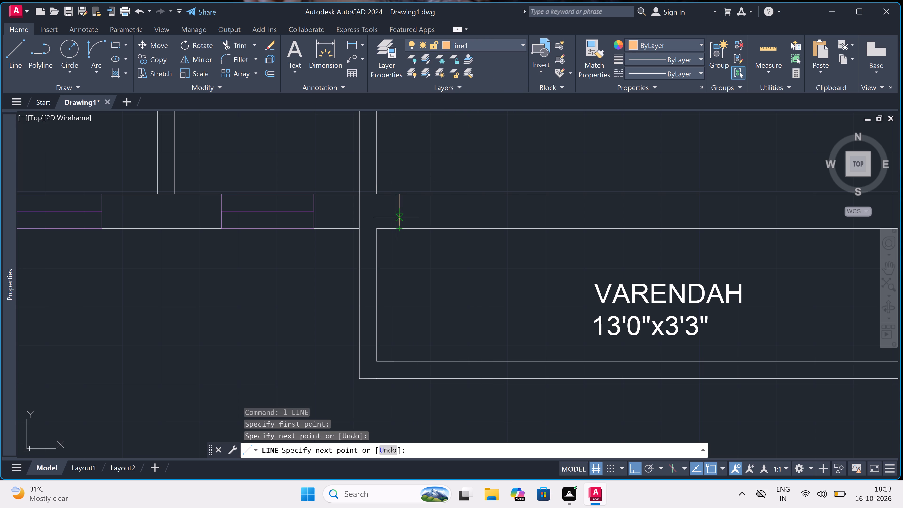
{"action": "double_click", "coordinate": [398, 211]}
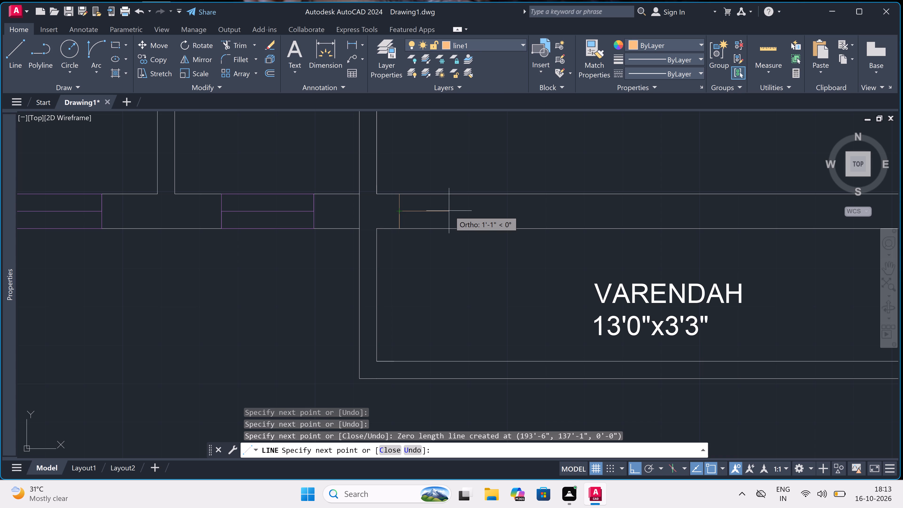
{"action": "key", "text": "2"}
{"action": "key", "text": "shift+quotedbl"}
{"action": "key", "text": "space"}
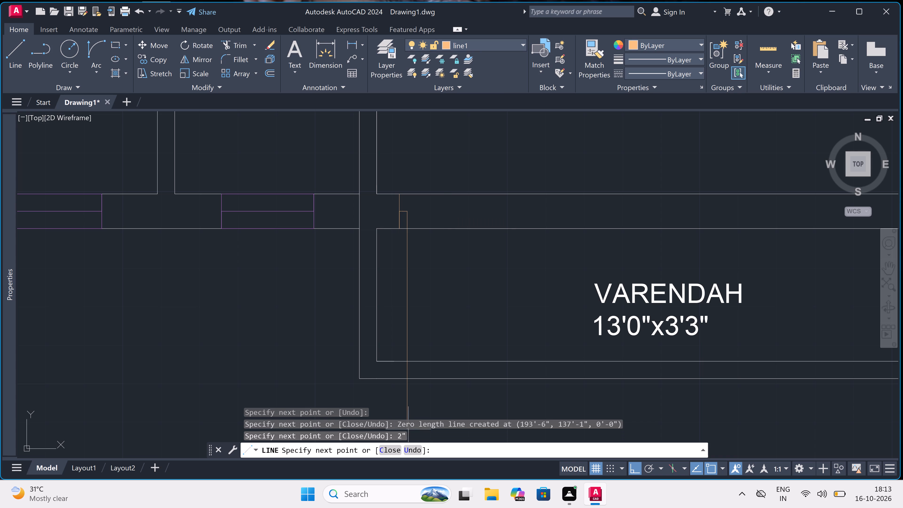
{"action": "key", "text": "3"}
{"action": "type", "text": "'"}
{"action": "key", "text": "space"}
{"action": "key", "text": "Escape"}
Draw the opposite jamb of the varendah door across the wall with a 2" stop toward the opening.
{"action": "key", "text": "space"}
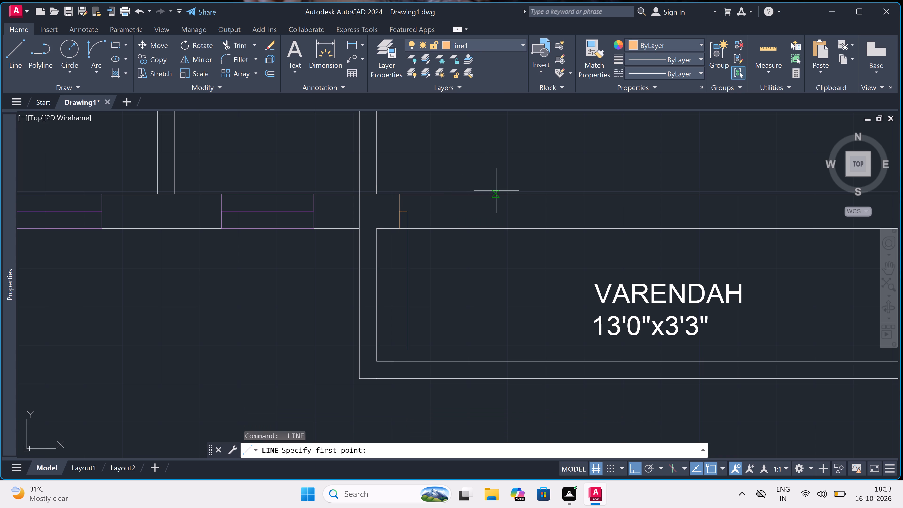
{"action": "double_click", "coordinate": [517, 196]}
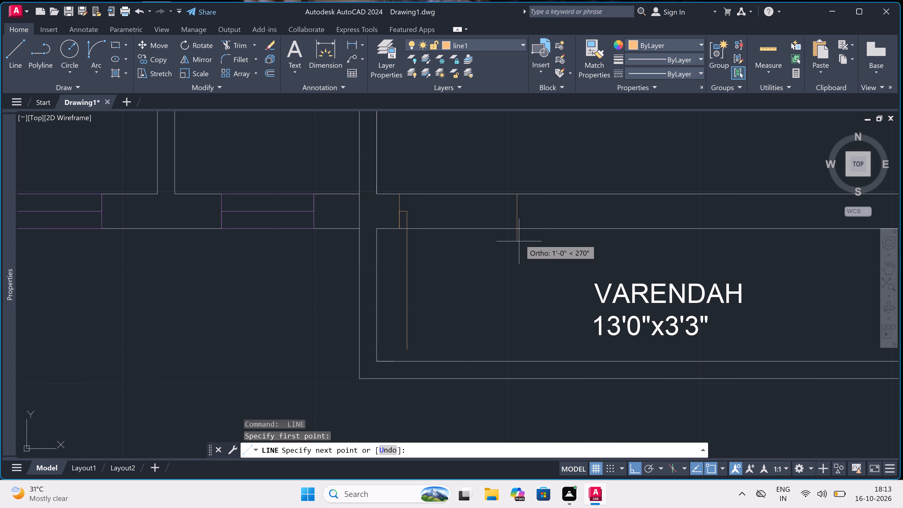
{"action": "left_click", "coordinate": [519, 232]}
{"action": "left_click", "coordinate": [518, 213]}
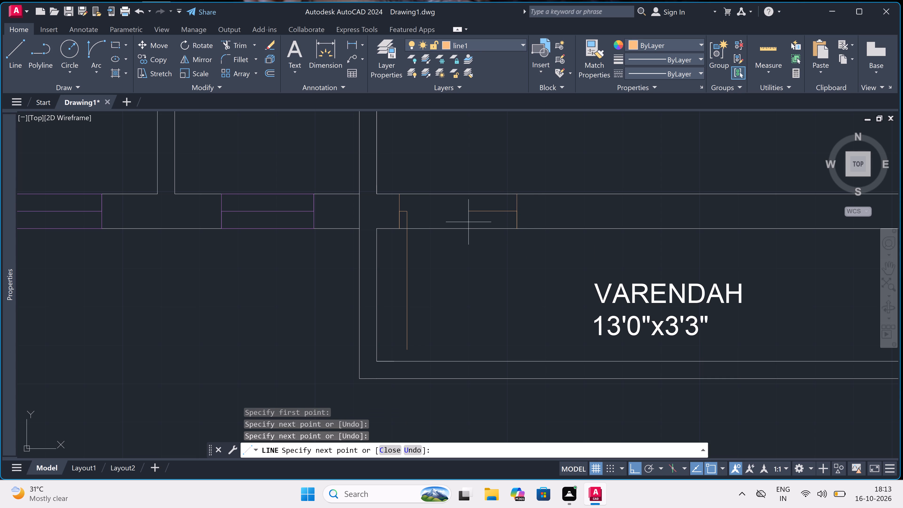
{"action": "type", "text": "2\""}
{"action": "key", "text": "space"}
{"action": "key", "text": "Escape"}
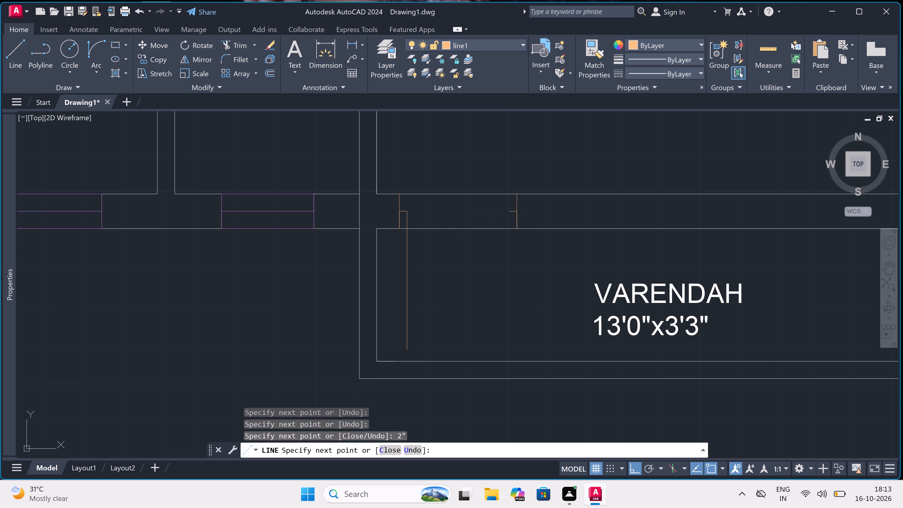
Draw the varendah door's swing arc from the leaf's free end to the opposite jamb's stop.
{"action": "left_click", "coordinate": [93, 45]}
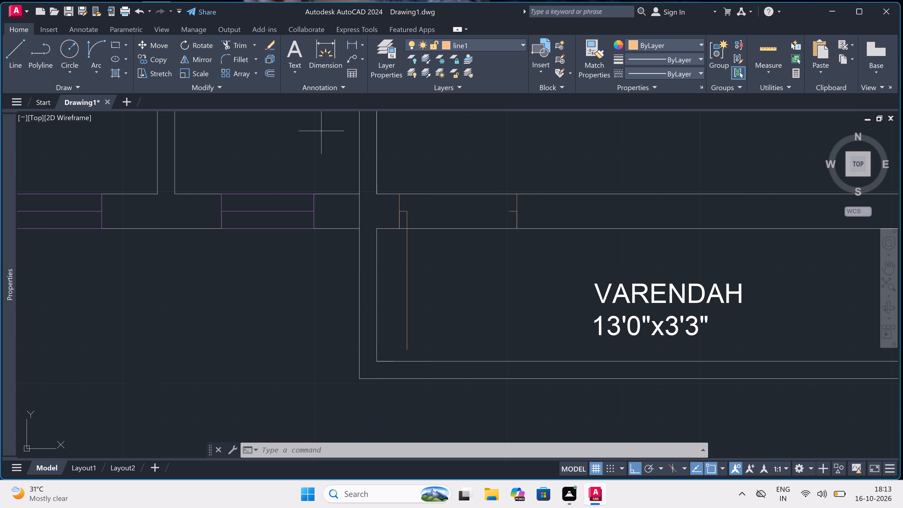
{"action": "left_click", "coordinate": [407, 347]}
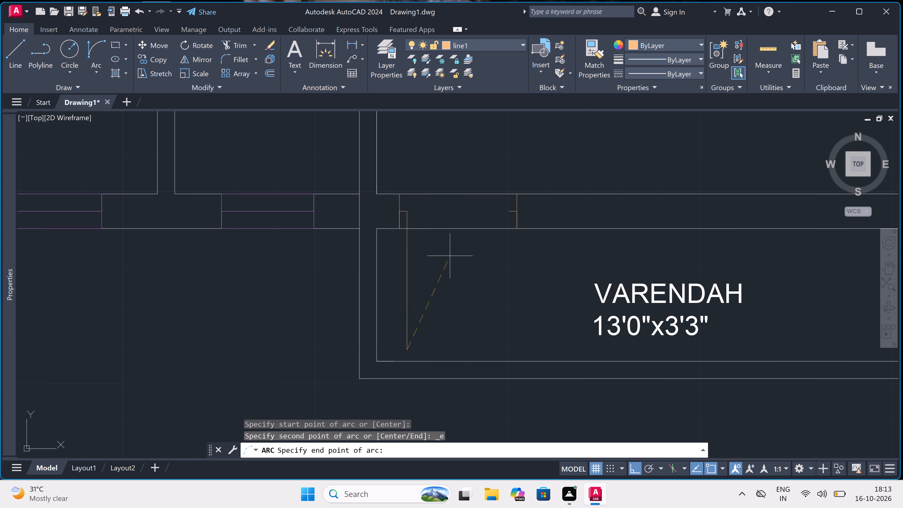
{"action": "double_click", "coordinate": [508, 211]}
{"action": "left_click", "coordinate": [530, 280]}
Trim both bedroom-varendah wall lines between the door jambs to open the doorway.
{"action": "key", "text": "t"}
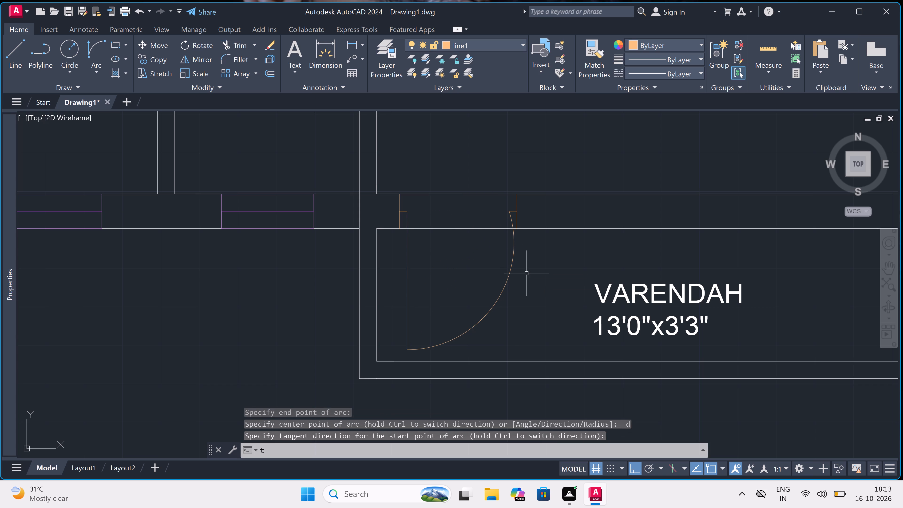
{"action": "key", "text": "r"}
{"action": "key", "text": "space"}
{"action": "left_click", "coordinate": [474, 169]}
{"action": "double_click", "coordinate": [466, 250]}
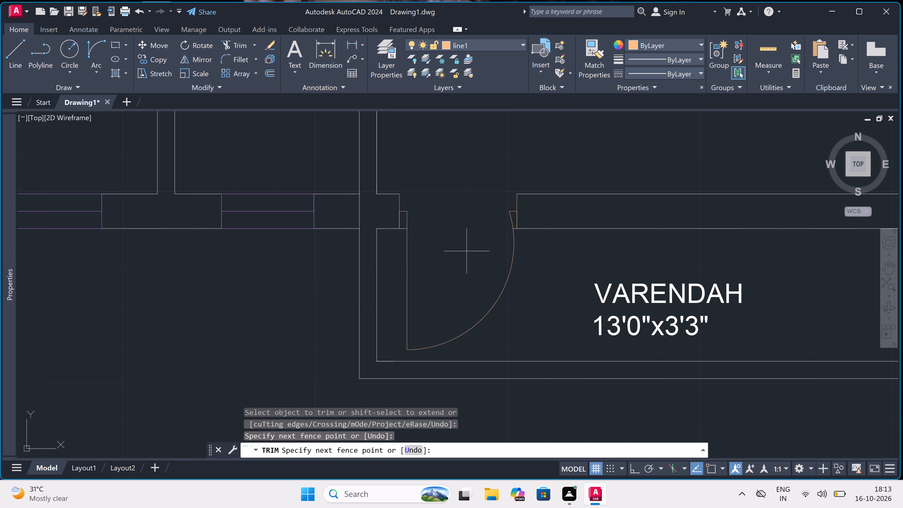
{"action": "key", "text": "Escape"}
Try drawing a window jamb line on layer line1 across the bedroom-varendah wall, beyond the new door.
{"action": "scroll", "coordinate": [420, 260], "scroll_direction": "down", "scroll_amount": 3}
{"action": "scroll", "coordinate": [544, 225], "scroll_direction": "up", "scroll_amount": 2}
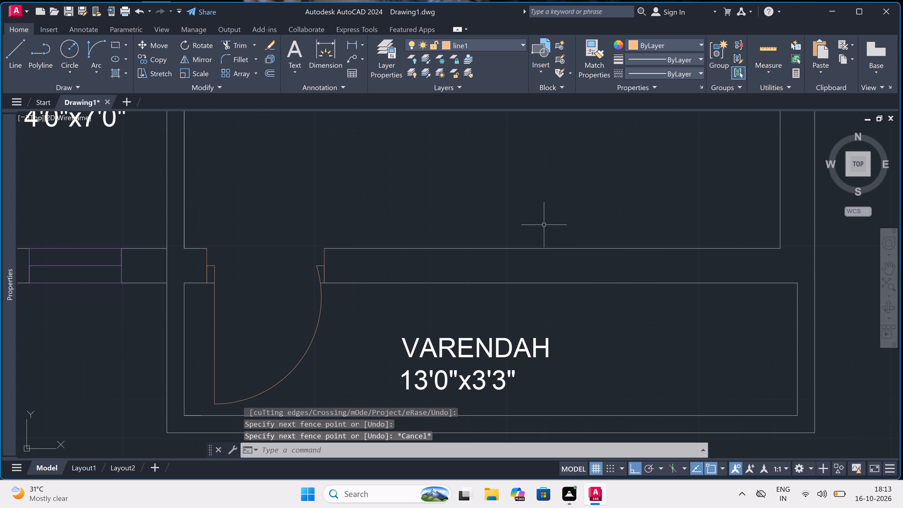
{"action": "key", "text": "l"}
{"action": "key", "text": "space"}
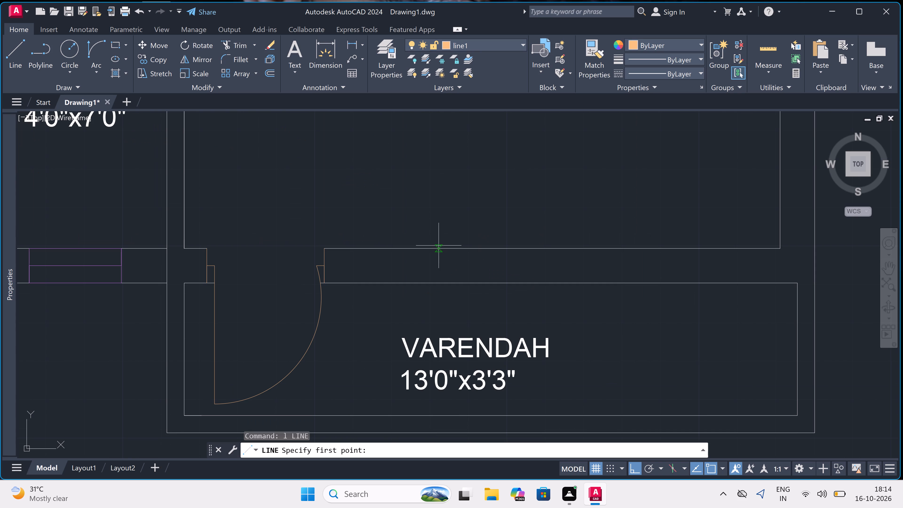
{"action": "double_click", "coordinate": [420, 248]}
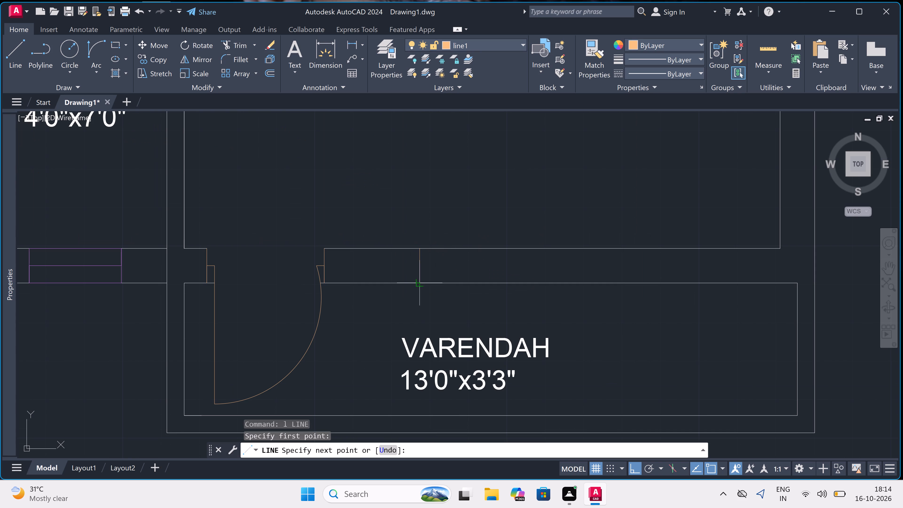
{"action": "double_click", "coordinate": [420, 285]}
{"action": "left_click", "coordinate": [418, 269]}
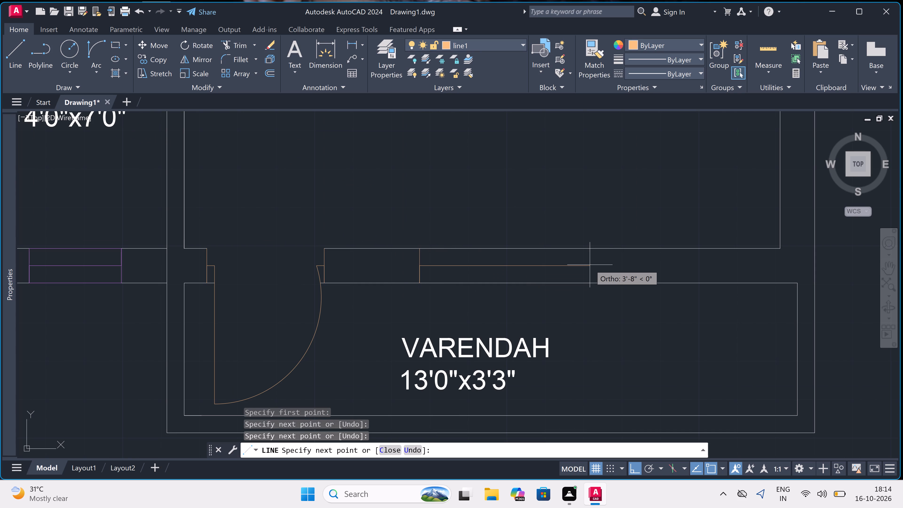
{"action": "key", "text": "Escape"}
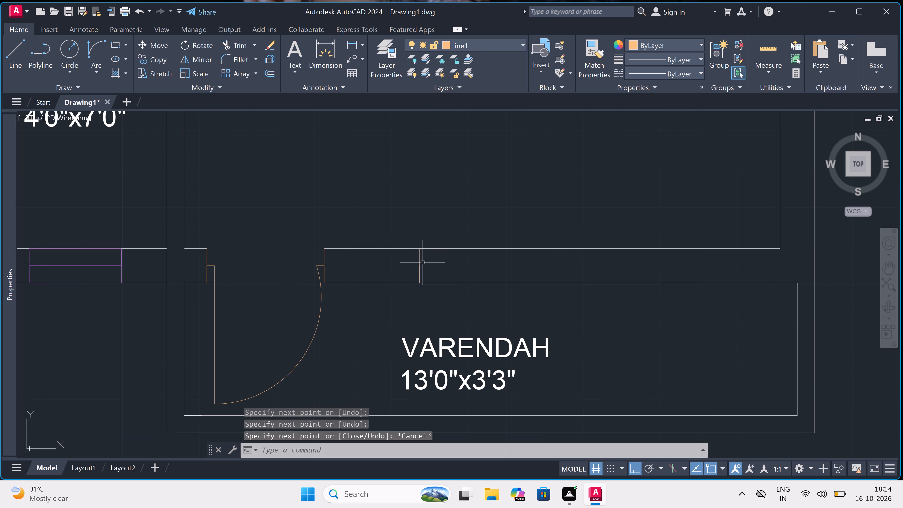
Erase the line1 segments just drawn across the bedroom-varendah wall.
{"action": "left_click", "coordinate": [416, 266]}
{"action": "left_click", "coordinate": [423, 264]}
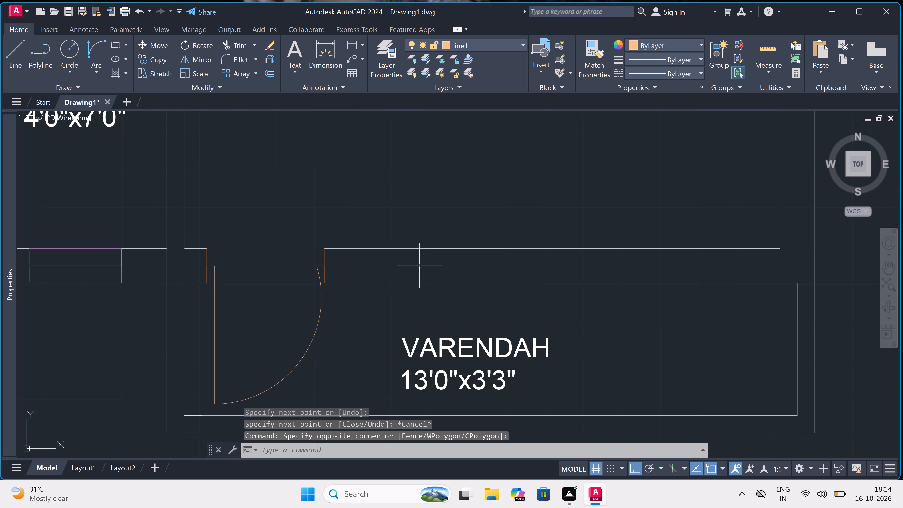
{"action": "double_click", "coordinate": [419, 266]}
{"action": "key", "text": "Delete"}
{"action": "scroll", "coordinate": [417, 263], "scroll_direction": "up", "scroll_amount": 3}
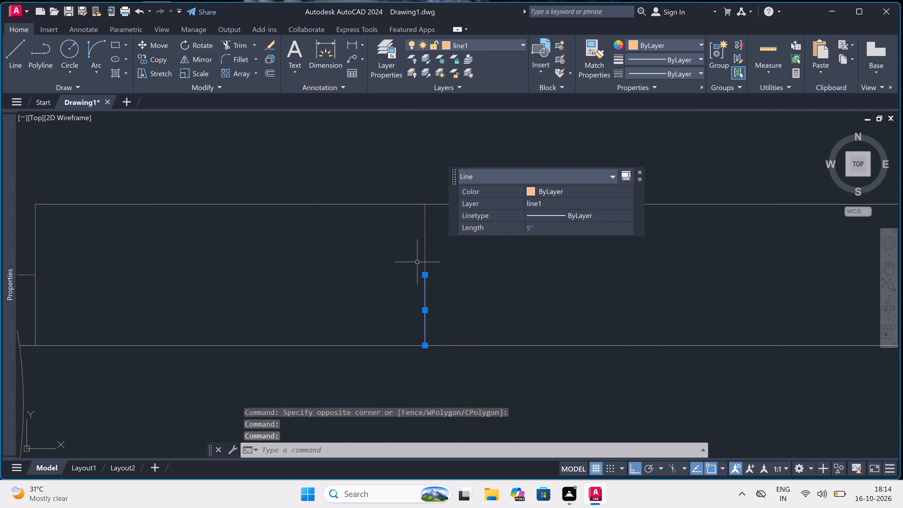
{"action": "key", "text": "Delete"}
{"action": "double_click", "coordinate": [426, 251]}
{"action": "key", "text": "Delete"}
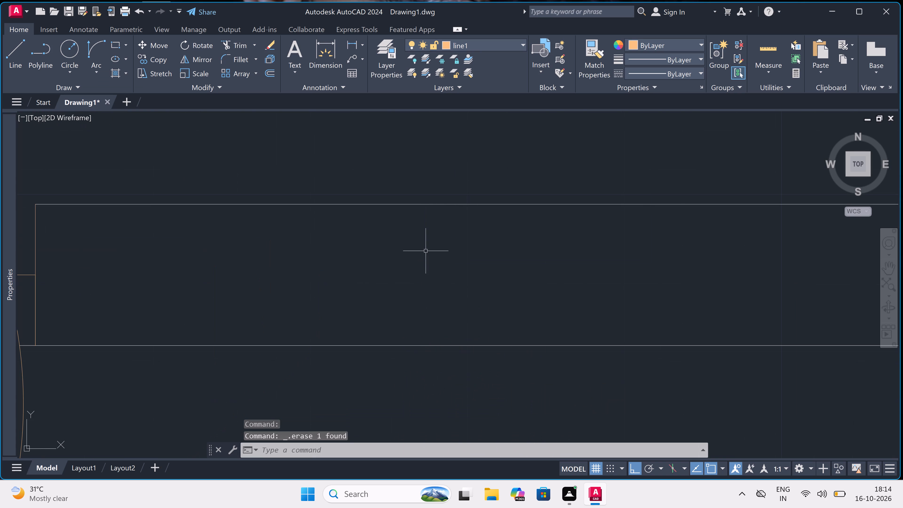
On layer line2, draw a window's two jamb lines and 5' centre line in the bedroom-varendah wall, beyond the door.
{"action": "scroll", "coordinate": [425, 252], "scroll_direction": "down", "scroll_amount": 4}
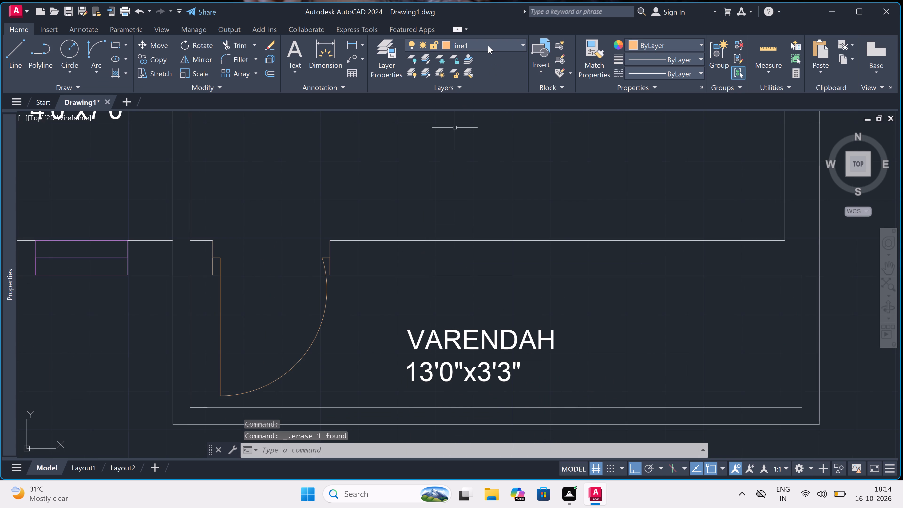
{"action": "left_click", "coordinate": [488, 46]}
{"action": "left_click", "coordinate": [490, 89]}
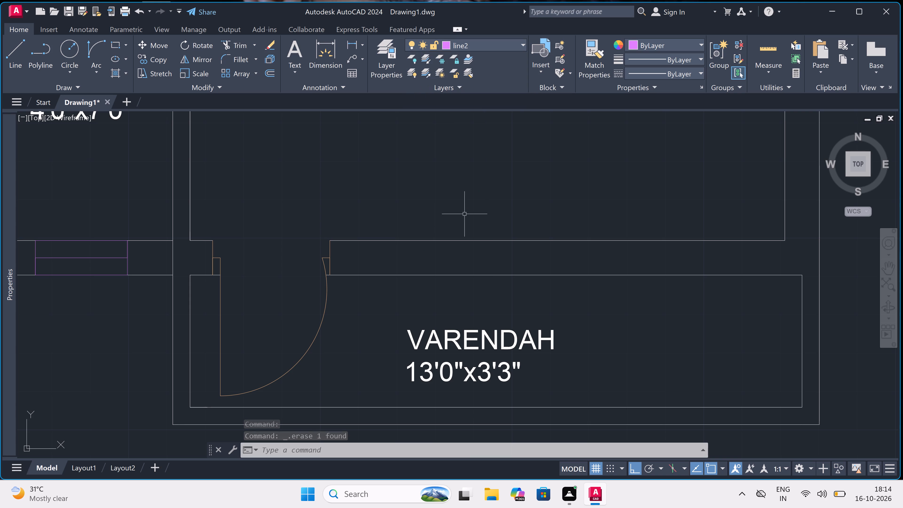
{"action": "key", "text": "space"}
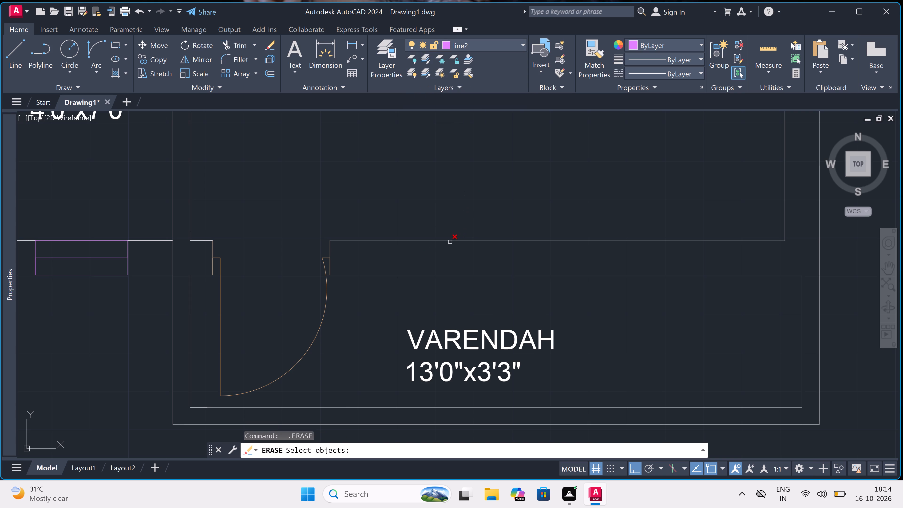
{"action": "key", "text": "Escape"}
{"action": "type", "text": "l"}
{"action": "key", "text": "space"}
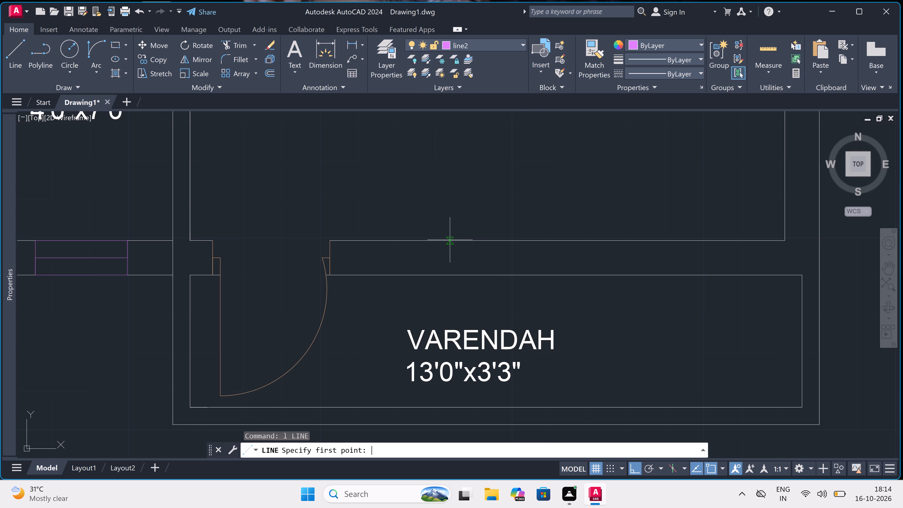
{"action": "left_click", "coordinate": [417, 240]}
{"action": "double_click", "coordinate": [419, 272]}
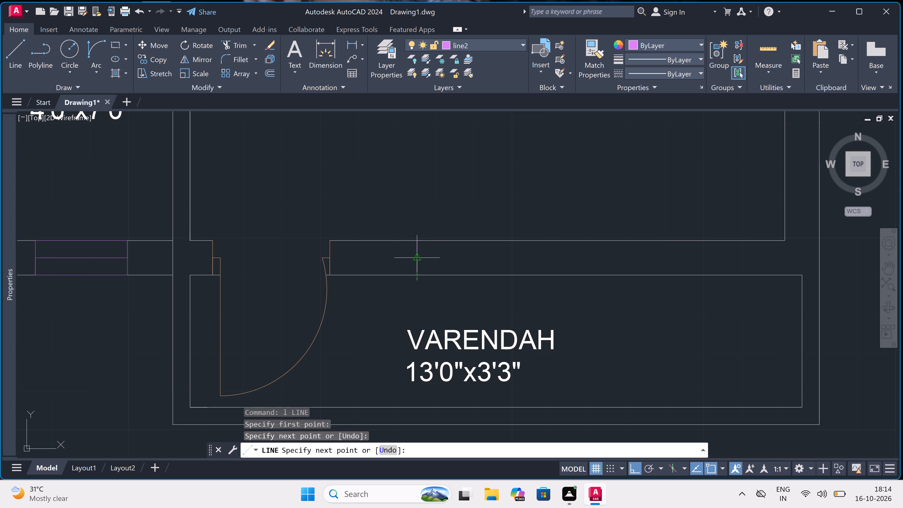
{"action": "double_click", "coordinate": [419, 258]}
{"action": "type", "text": "5'"}
{"action": "key", "text": "space"}
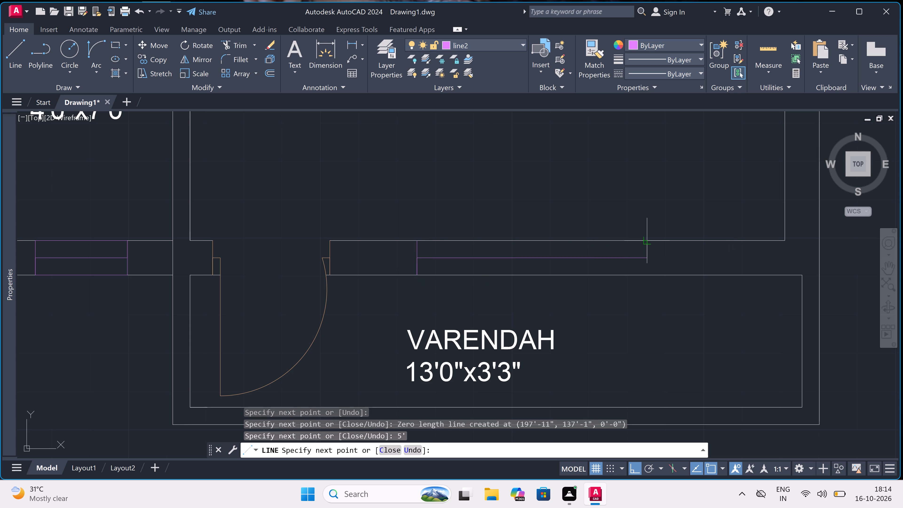
{"action": "left_click", "coordinate": [646, 243]}
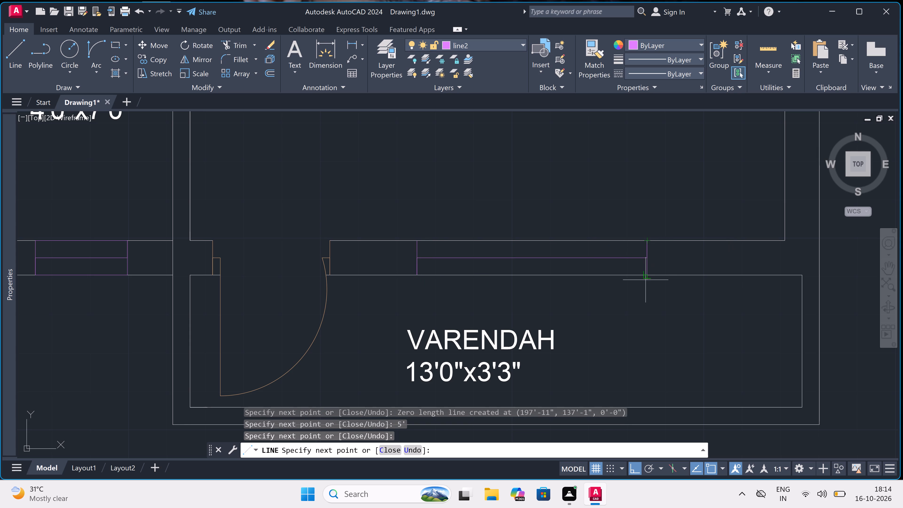
{"action": "triple_click", "coordinate": [647, 278]}
{"action": "key", "text": "Escape"}
Trim both bedroom-varendah wall lines between the new window's jambs.
{"action": "key", "text": "t"}
{"action": "key", "text": "r"}
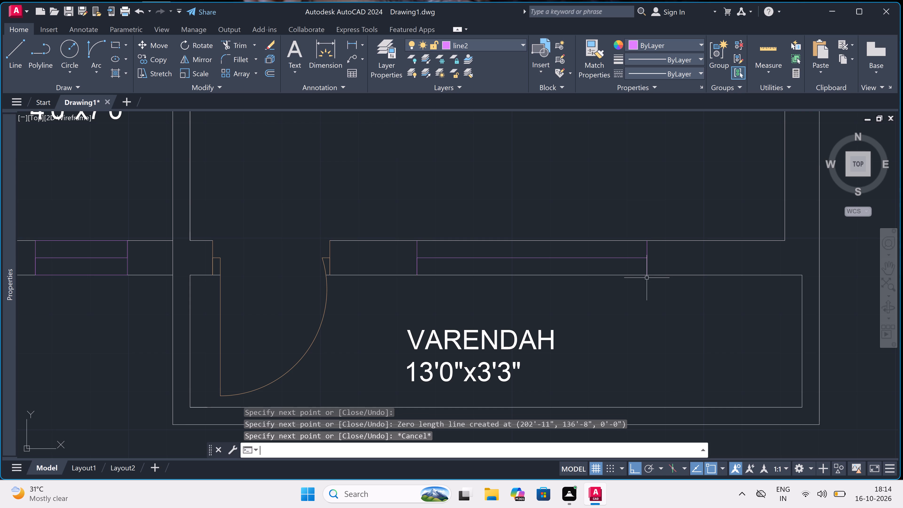
{"action": "key", "text": "space"}
{"action": "left_click", "coordinate": [589, 276]}
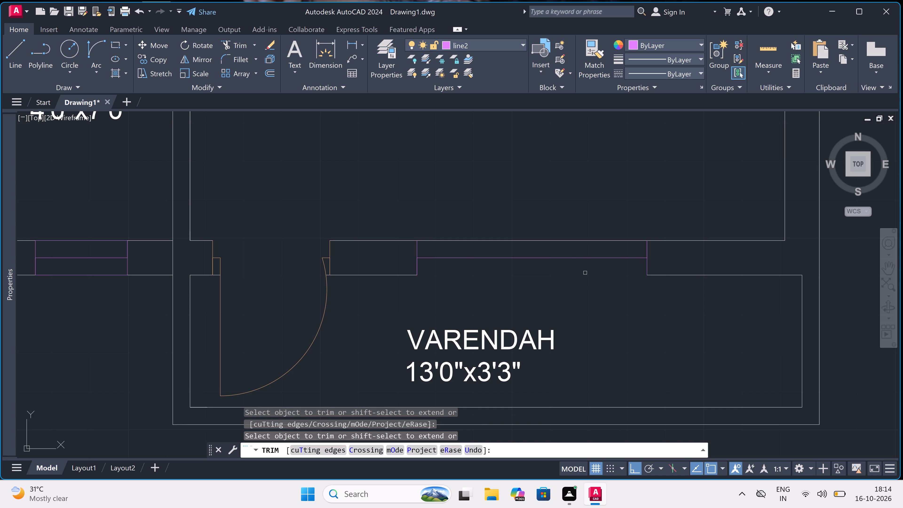
{"action": "left_click", "coordinate": [565, 248]}
{"action": "double_click", "coordinate": [564, 231]}
{"action": "key", "text": "Escape"}
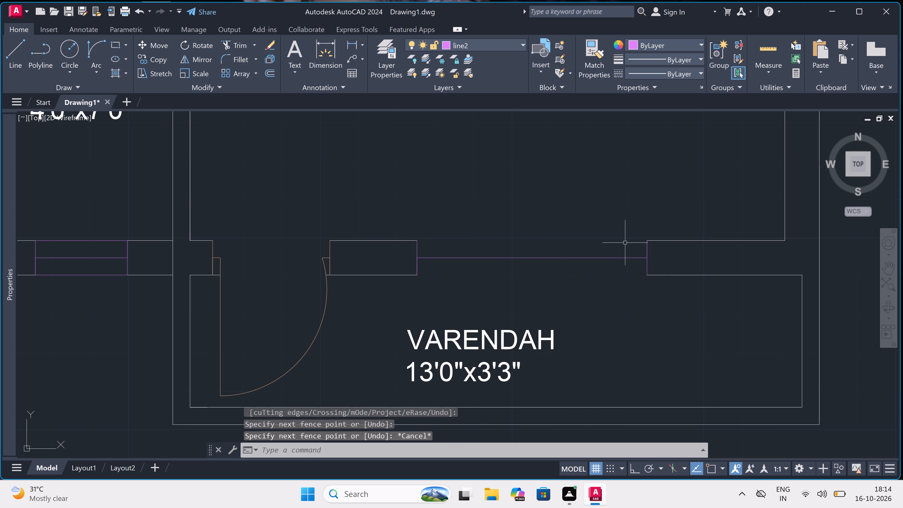
Draw the window's two face lines between the jamb ends, along the bedroom and varendah sides of the wall.
{"action": "key", "text": "l"}
{"action": "key", "text": "space"}
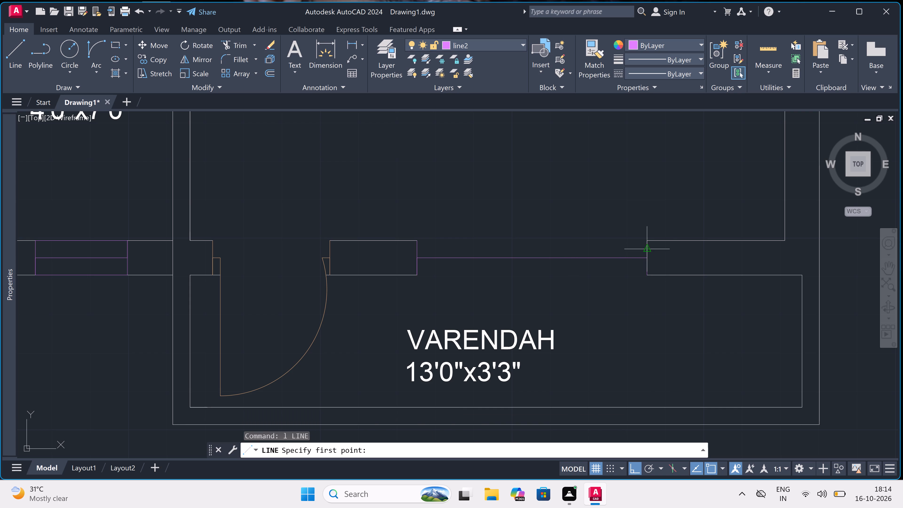
{"action": "left_click", "coordinate": [648, 240]}
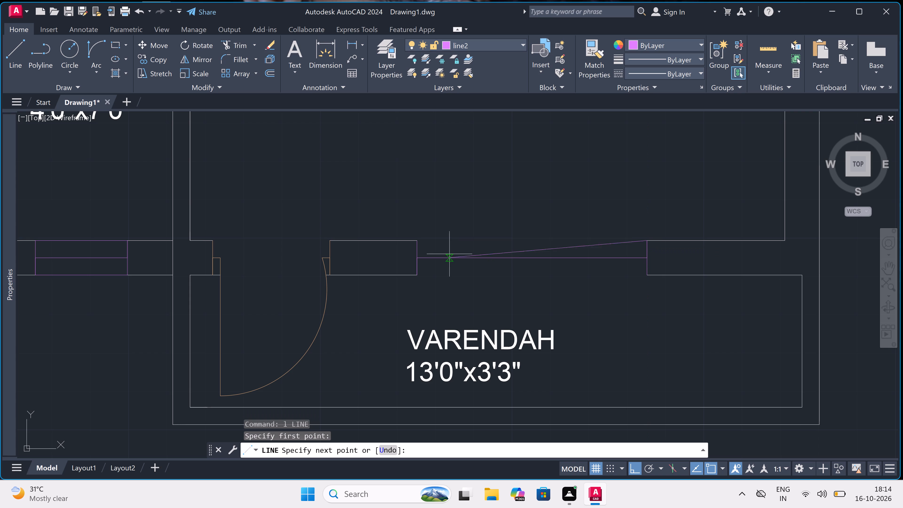
{"action": "left_click", "coordinate": [420, 241]}
{"action": "key", "text": "Escape"}
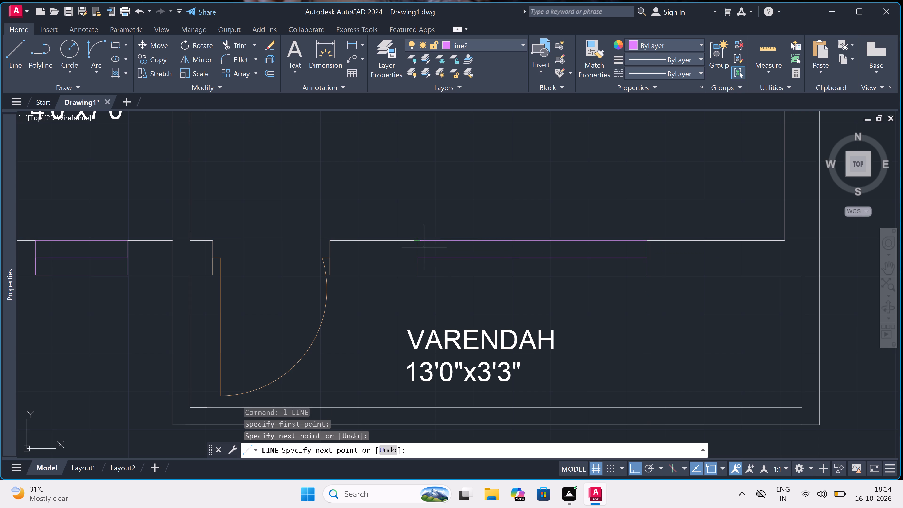
{"action": "key", "text": "space"}
{"action": "left_click", "coordinate": [418, 275]}
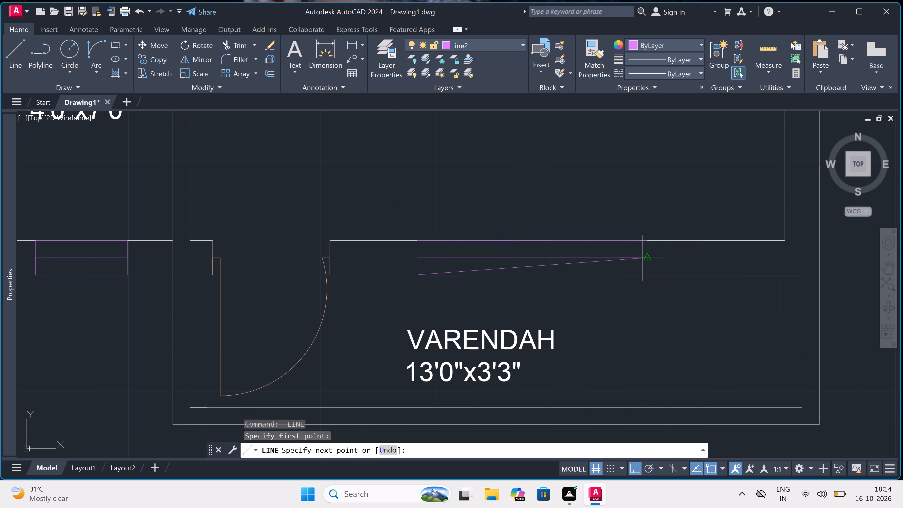
{"action": "left_click", "coordinate": [649, 274]}
{"action": "key", "text": "Escape"}
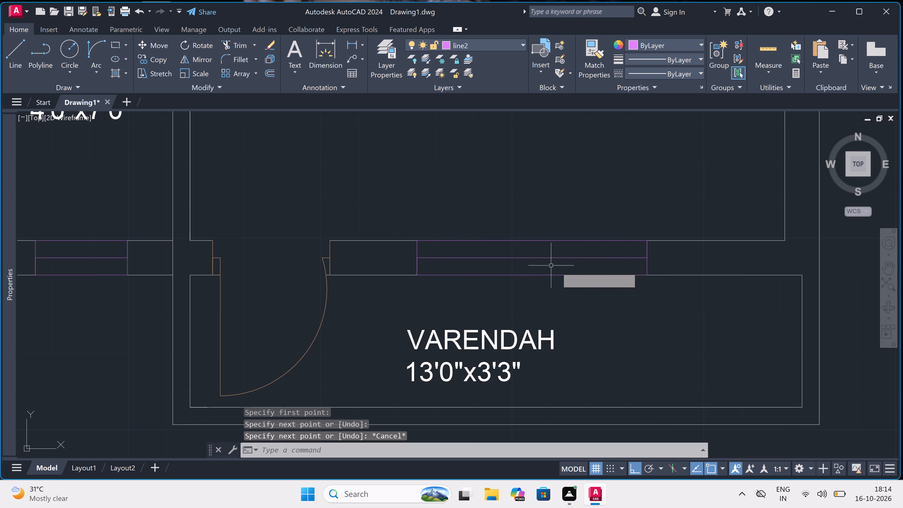
Draw a window's two jamb lines and 5' centre line on line2 in the 12'0"x10'4.5" bedroom's east outer wall.
{"action": "scroll", "coordinate": [536, 263], "scroll_direction": "down", "scroll_amount": 5}
{"action": "scroll", "coordinate": [556, 219], "scroll_direction": "up", "scroll_amount": 3}
{"action": "key", "text": "space"}
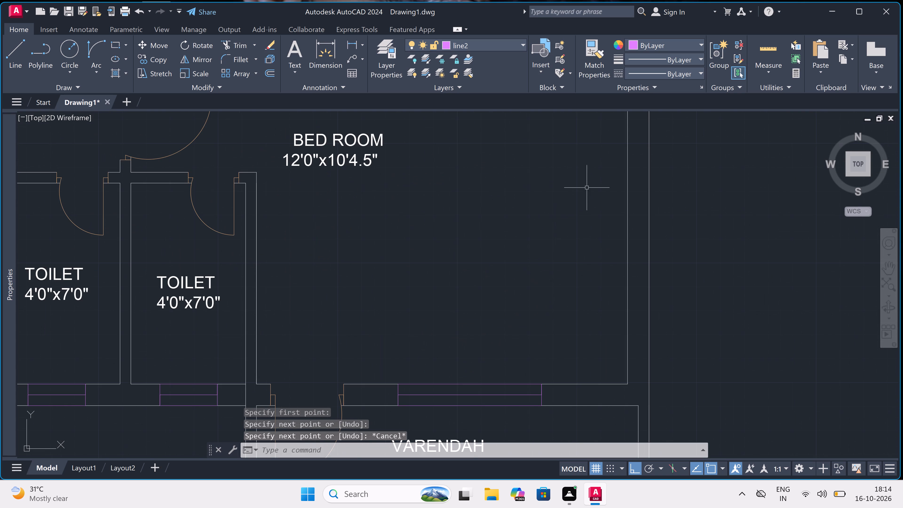
{"action": "scroll", "coordinate": [592, 174], "scroll_direction": "down", "scroll_amount": 4}
{"action": "scroll", "coordinate": [598, 157], "scroll_direction": "up", "scroll_amount": 3}
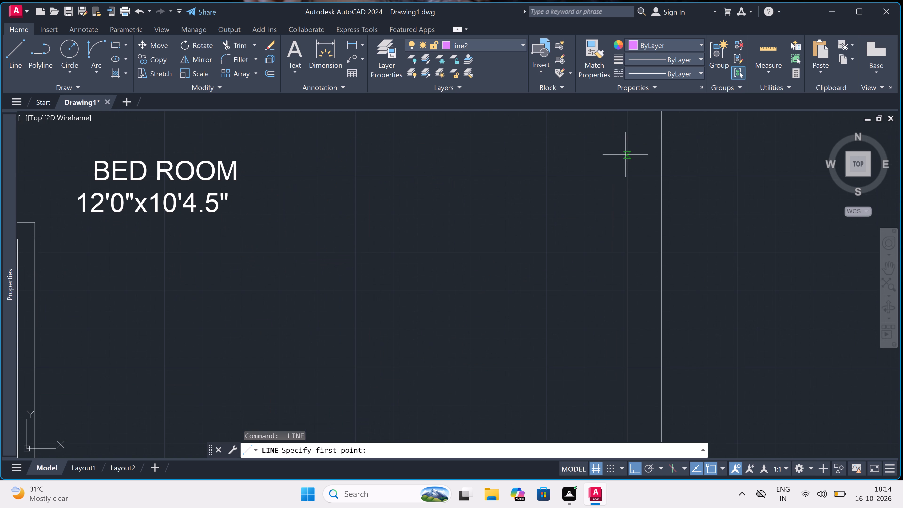
{"action": "double_click", "coordinate": [629, 150]}
{"action": "left_click", "coordinate": [664, 146]}
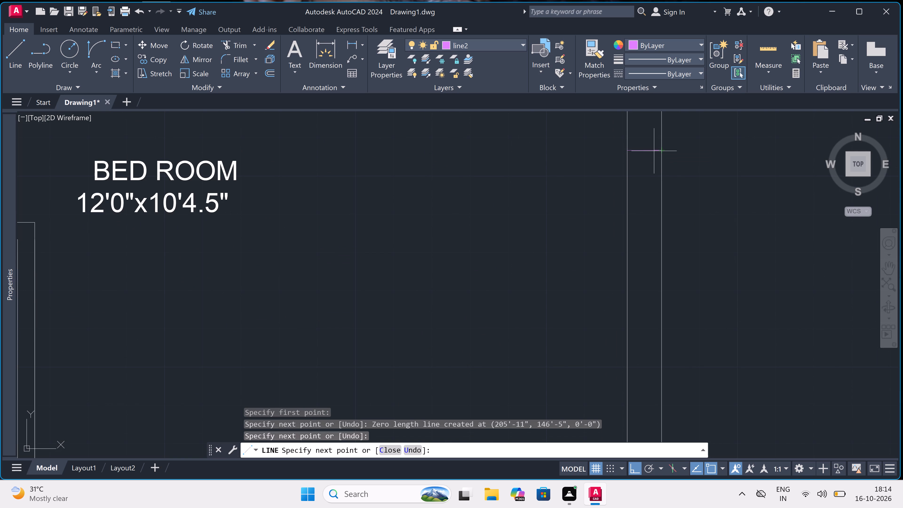
{"action": "triple_click", "coordinate": [645, 152]}
{"action": "scroll", "coordinate": [645, 152], "scroll_direction": "down", "scroll_amount": 3}
{"action": "scroll", "coordinate": [650, 209], "scroll_direction": "up", "scroll_amount": 3}
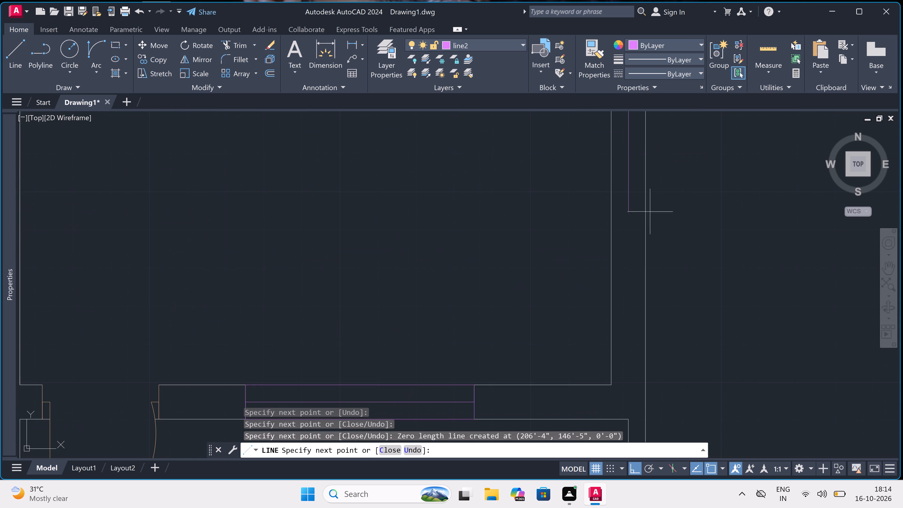
{"action": "scroll", "coordinate": [645, 238], "scroll_direction": "down", "scroll_amount": 1}
{"action": "key", "text": "5"}
{"action": "key", "text": "apostrophe"}
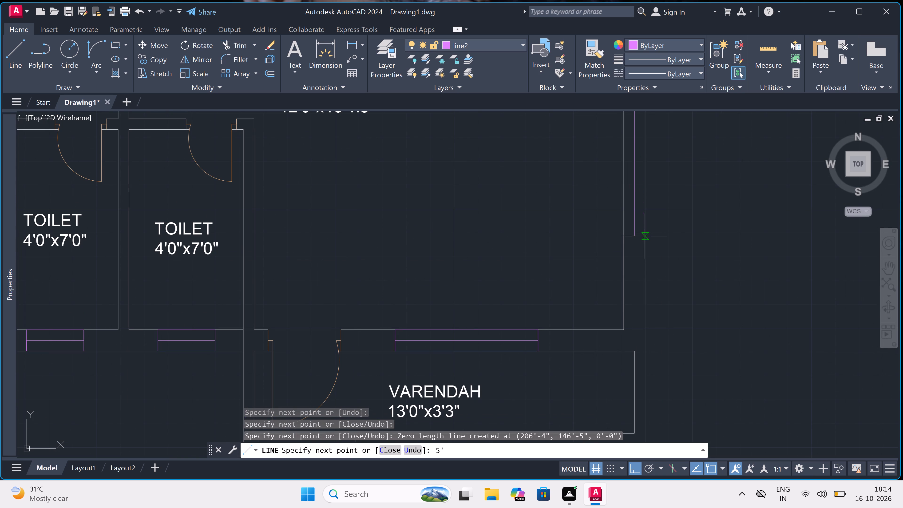
{"action": "key", "text": "space"}
{"action": "left_click", "coordinate": [625, 218]}
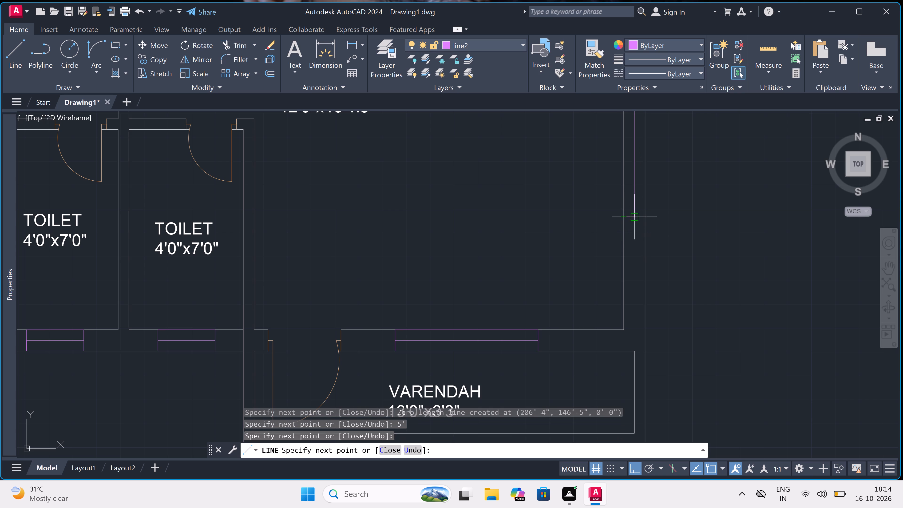
{"action": "double_click", "coordinate": [643, 217]}
{"action": "key", "text": "Escape"}
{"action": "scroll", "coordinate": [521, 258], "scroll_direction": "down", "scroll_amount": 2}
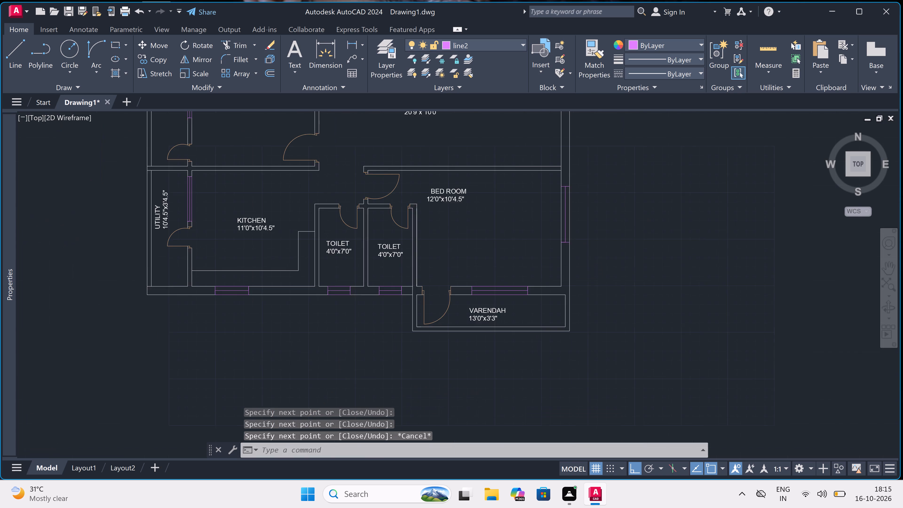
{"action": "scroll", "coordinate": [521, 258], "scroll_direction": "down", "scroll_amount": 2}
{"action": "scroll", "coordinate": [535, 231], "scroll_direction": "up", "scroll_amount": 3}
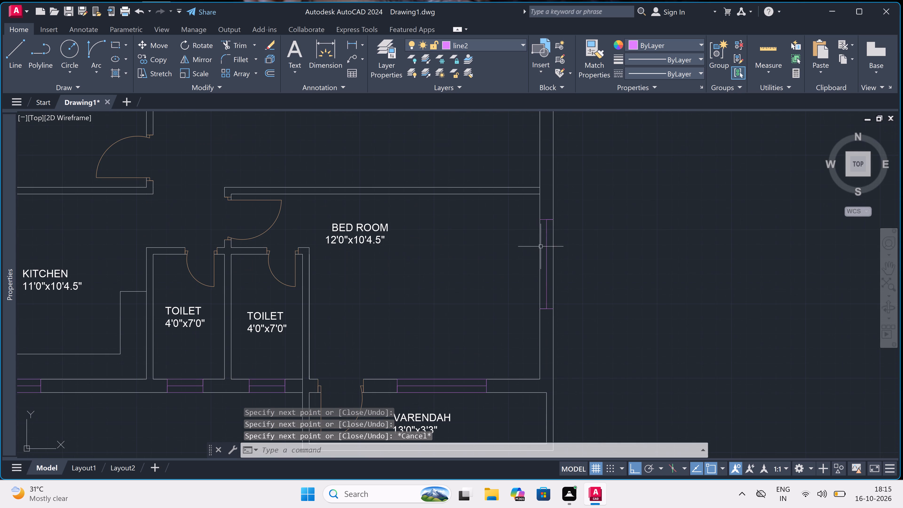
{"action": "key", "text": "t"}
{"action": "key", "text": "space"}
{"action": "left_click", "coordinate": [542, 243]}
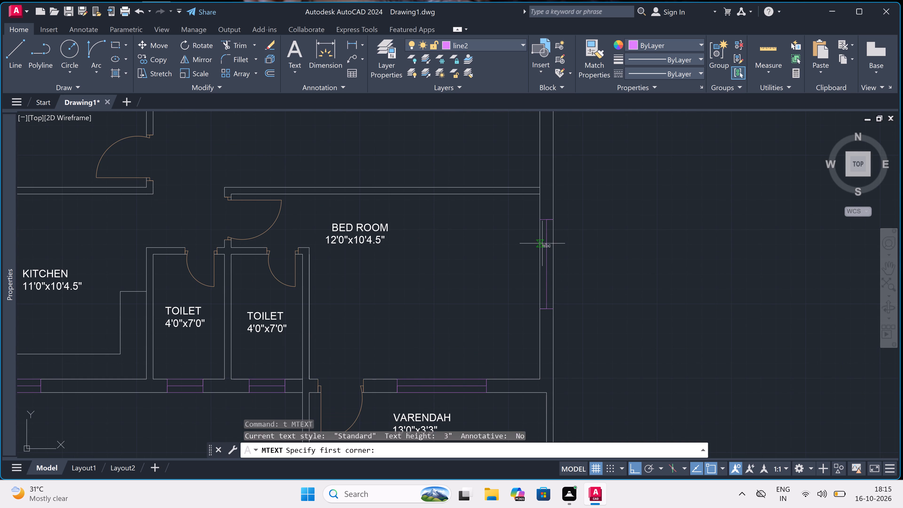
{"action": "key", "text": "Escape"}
Trim both east wall lines between the bedroom window's jambs.
{"action": "type", "text": "tr"}
{"action": "key", "text": "space"}
{"action": "left_click", "coordinate": [541, 246]}
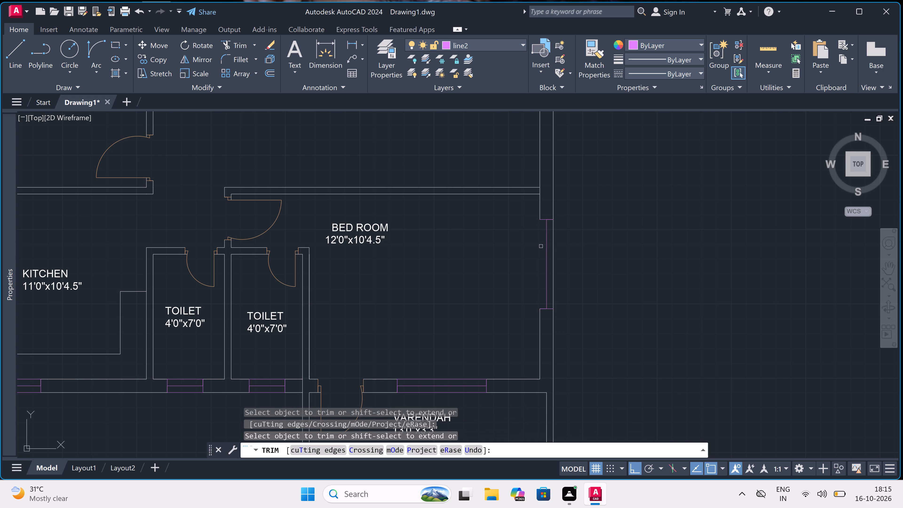
{"action": "triple_click", "coordinate": [553, 243]}
{"action": "key", "text": "Escape"}
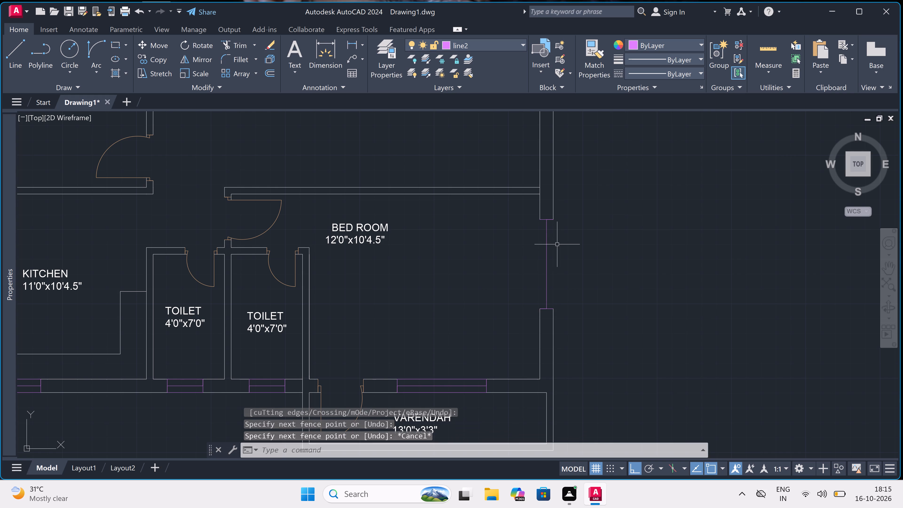
Draw the east bedroom window's inner face line between the jambs' room-side ends, undoing any misplaced segments.
{"action": "key", "text": "l"}
{"action": "key", "text": "space"}
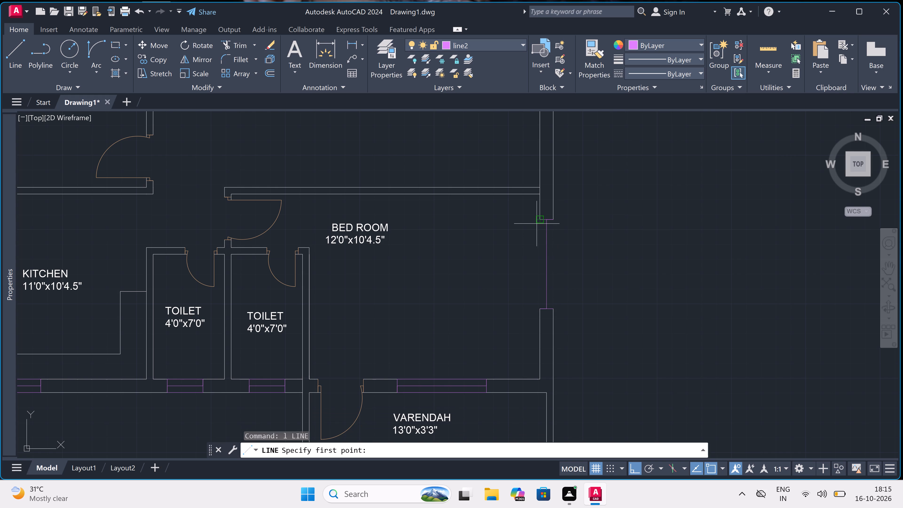
{"action": "triple_click", "coordinate": [537, 222]}
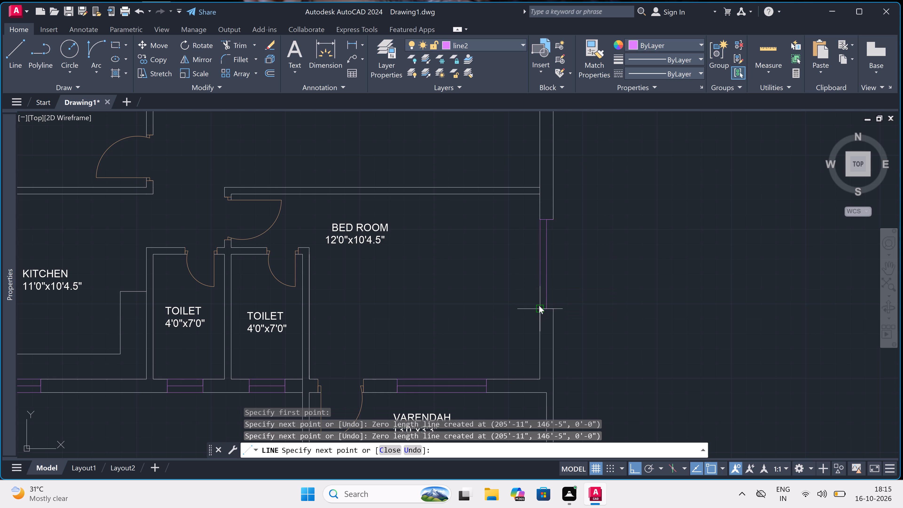
{"action": "double_click", "coordinate": [0, 0]}
{"action": "key", "text": "Escape"}
{"action": "key", "text": "space"}
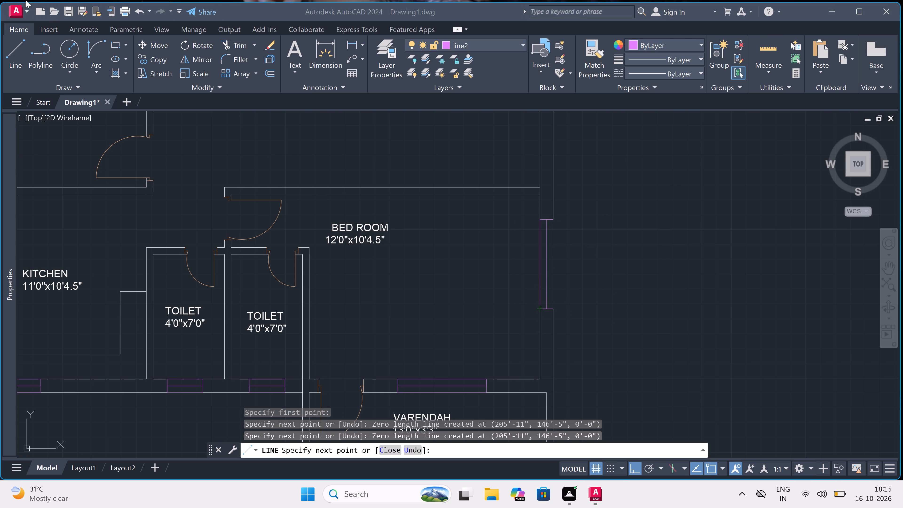
{"action": "left_click", "coordinate": [285, 138]}
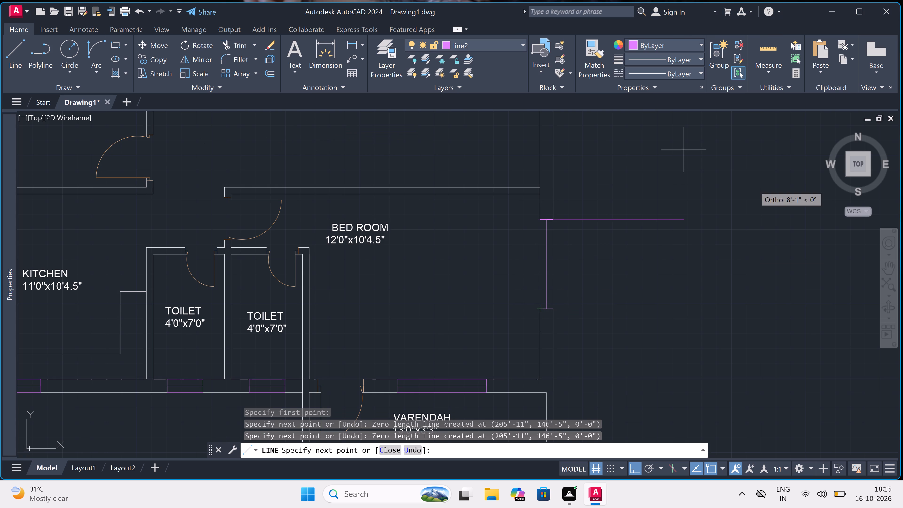
{"action": "double_click", "coordinate": [544, 310]}
{"action": "key", "text": "ctrl+z"}
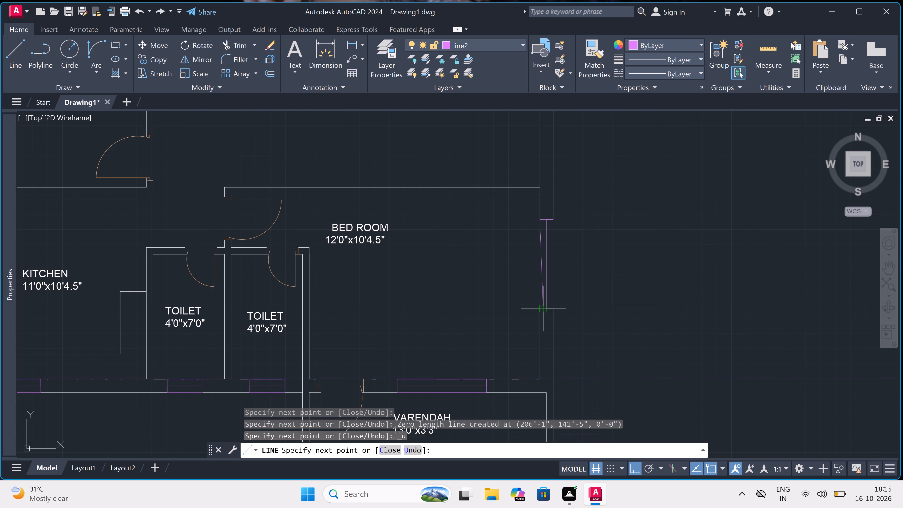
{"action": "scroll", "coordinate": [543, 308], "scroll_direction": "up", "scroll_amount": 2}
{"action": "key", "text": "ctrl+z"}
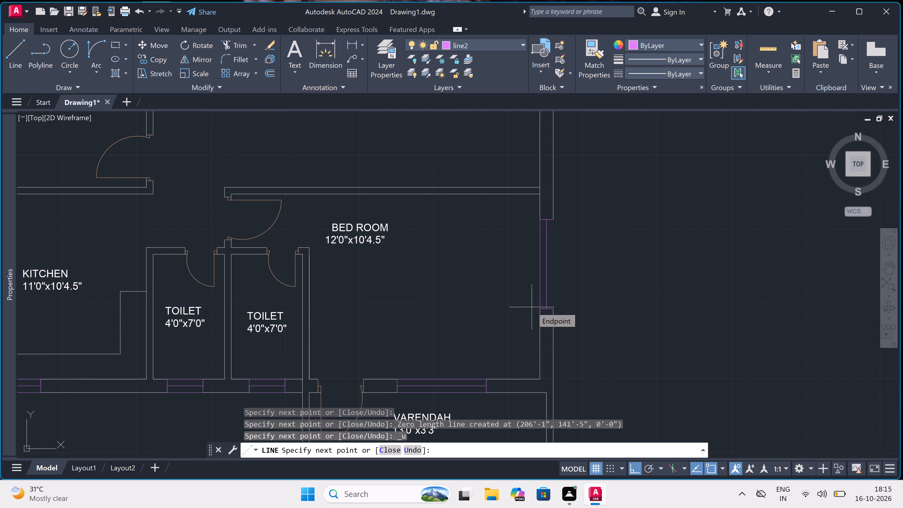
{"action": "scroll", "coordinate": [536, 306], "scroll_direction": "up", "scroll_amount": 3}
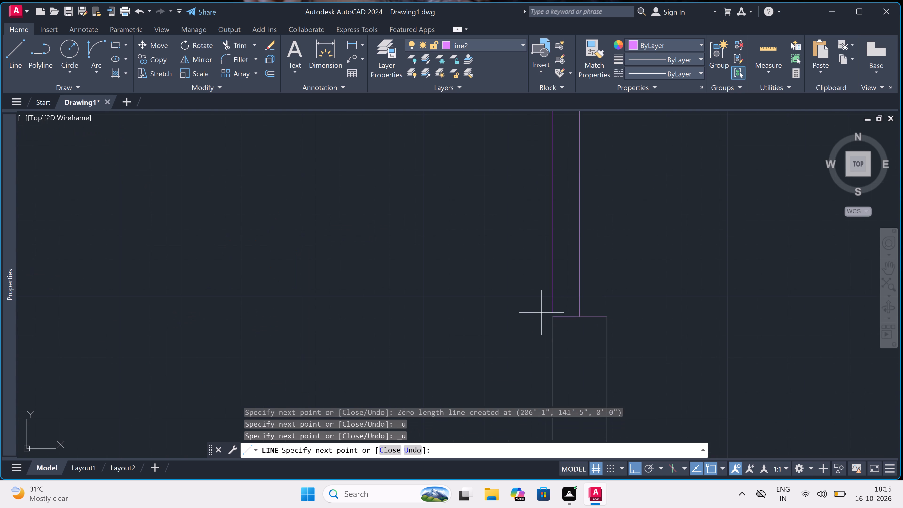
{"action": "left_click", "coordinate": [554, 320]}
{"action": "key", "text": "Escape"}
{"action": "scroll", "coordinate": [517, 324], "scroll_direction": "down", "scroll_amount": 4}
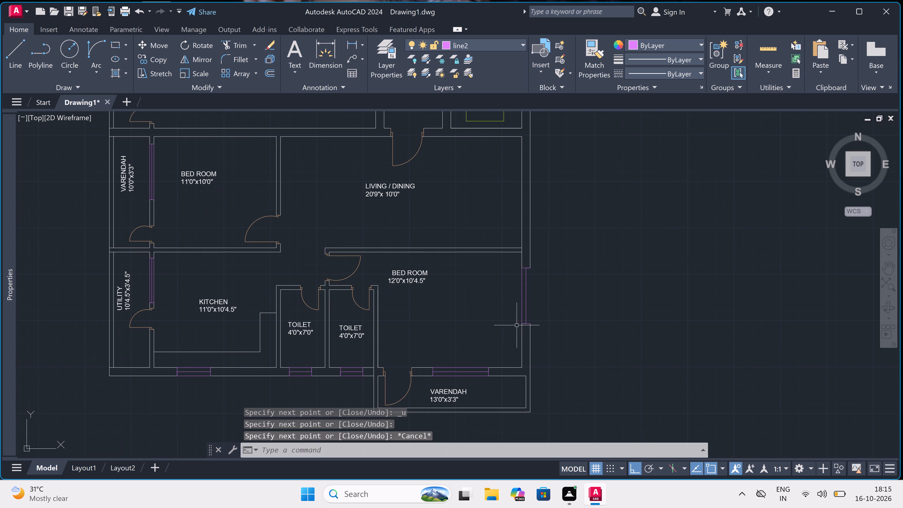
Draw the east bedroom window's outer face line between the outer ends of its two jambs.
{"action": "key", "text": "space"}
{"action": "left_click", "coordinate": [530, 270]}
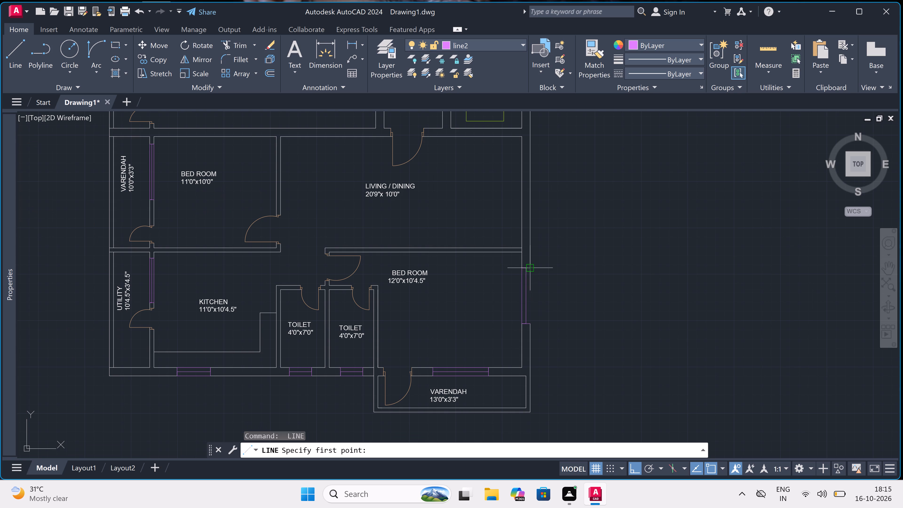
{"action": "scroll", "coordinate": [532, 321], "scroll_direction": "up", "scroll_amount": 2}
{"action": "left_click", "coordinate": [528, 327]}
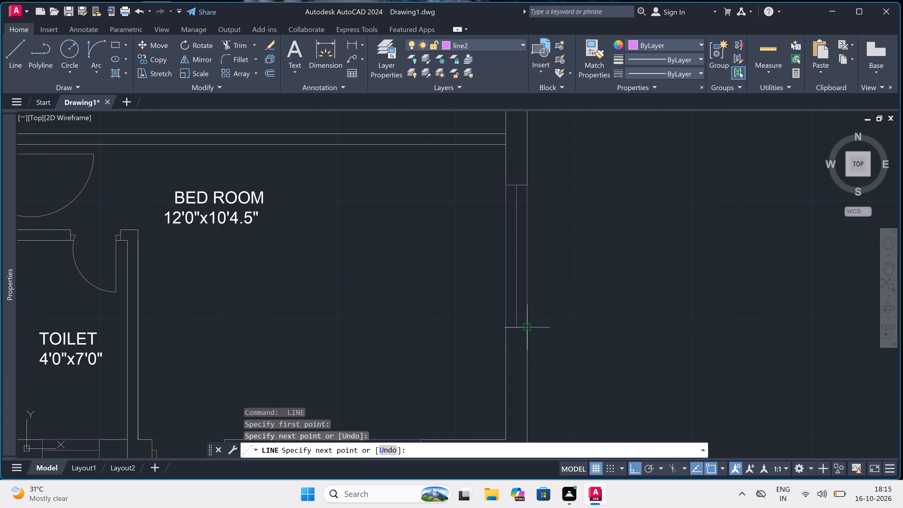
{"action": "key", "text": "Escape"}
Draw a window's north jamb across the 20'9"x10'0" living/dining room's east wall, with a 4' centre line running south from its midpoint.
{"action": "scroll", "coordinate": [528, 327], "scroll_direction": "down", "scroll_amount": 6}
{"action": "scroll", "coordinate": [523, 301], "scroll_direction": "up", "scroll_amount": 4}
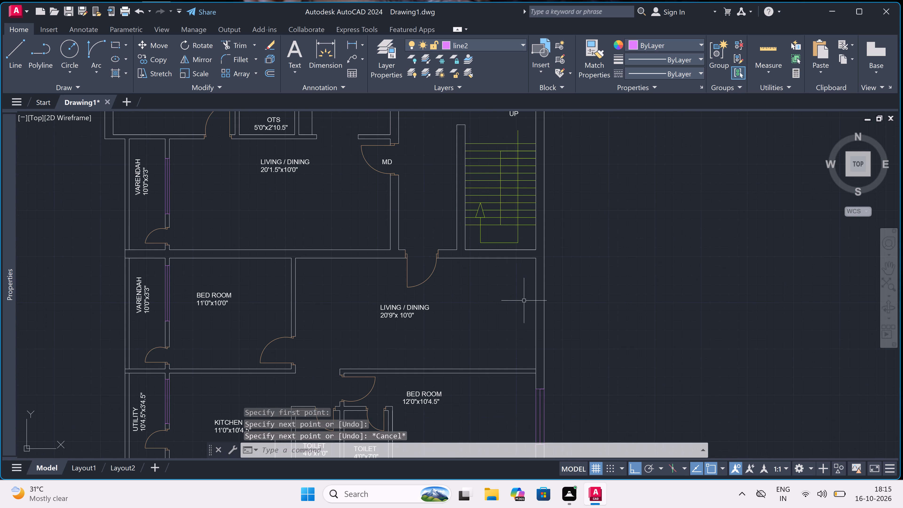
{"action": "key", "text": "space"}
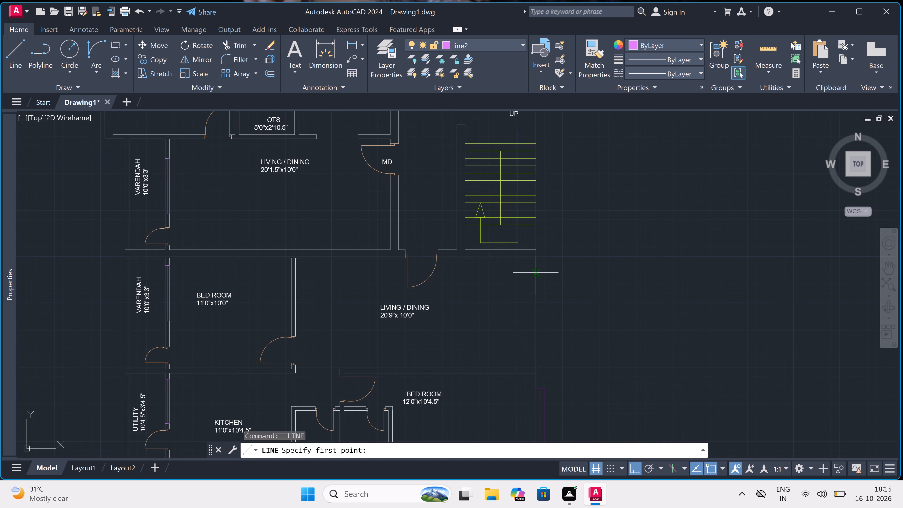
{"action": "left_click", "coordinate": [536, 272]}
{"action": "double_click", "coordinate": [547, 276]}
{"action": "scroll", "coordinate": [541, 275], "scroll_direction": "up", "scroll_amount": 4}
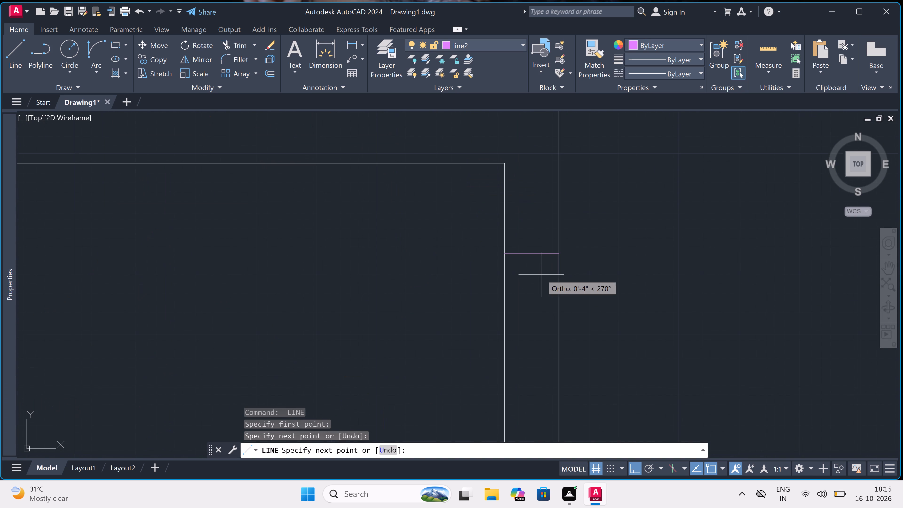
{"action": "left_click", "coordinate": [535, 256]}
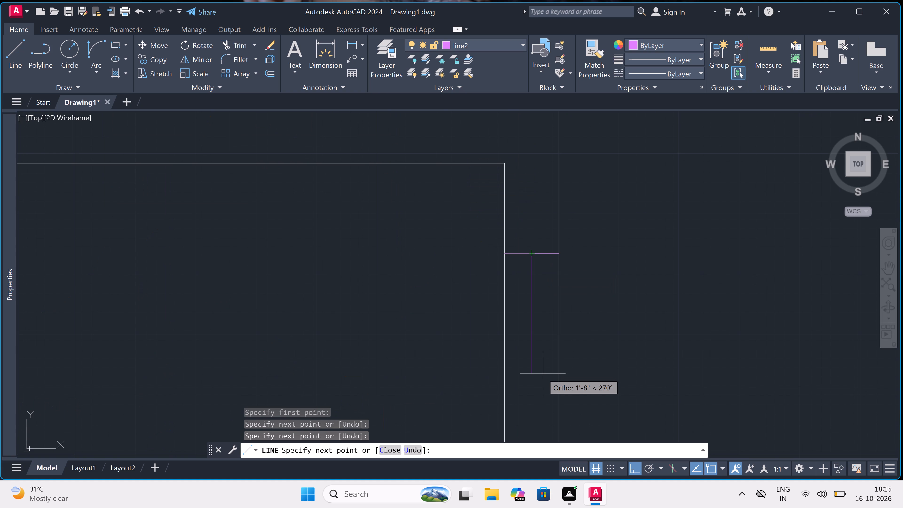
{"action": "key", "text": "4"}
{"action": "key", "text": "apostrophe"}
{"action": "key", "text": "space"}
Extend the living/dining window's centre line 1' further south and draw the south jamb across the wall thickness.
{"action": "scroll", "coordinate": [537, 354], "scroll_direction": "down", "scroll_amount": 4}
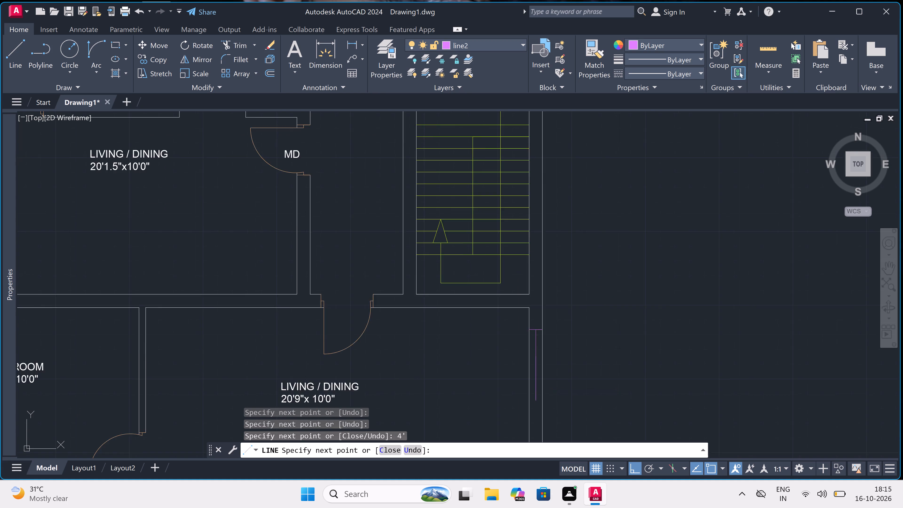
{"action": "scroll", "coordinate": [527, 392], "scroll_direction": "up", "scroll_amount": 3}
{"action": "scroll", "coordinate": [558, 323], "scroll_direction": "down", "scroll_amount": 3}
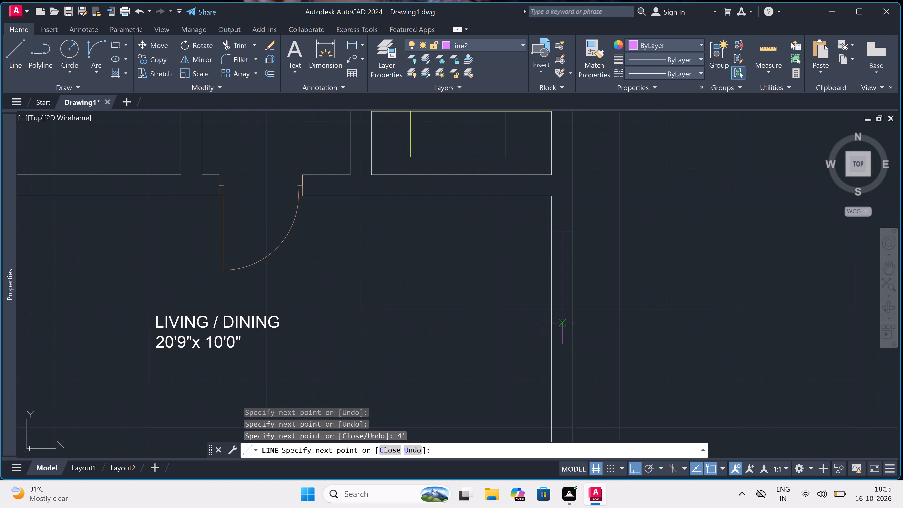
{"action": "scroll", "coordinate": [567, 370], "scroll_direction": "up", "scroll_amount": 3}
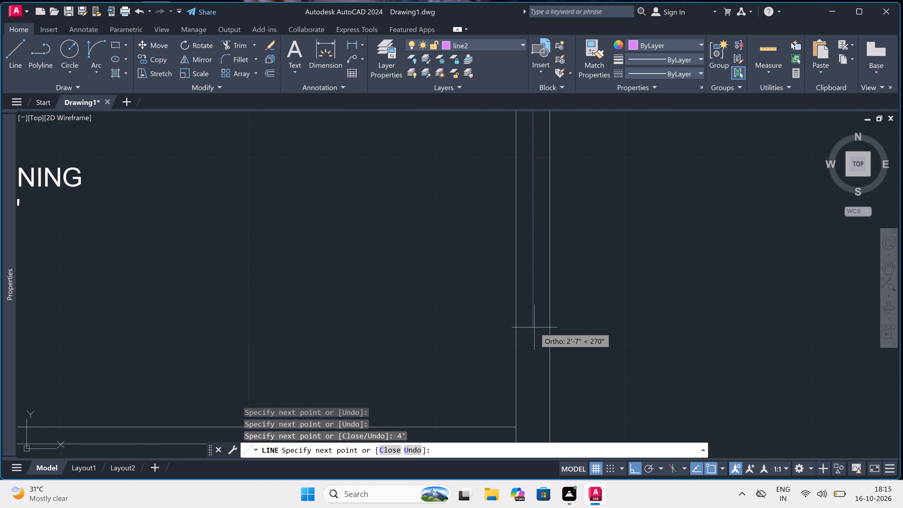
{"action": "key", "text": "1"}
{"action": "type", "text": "'"}
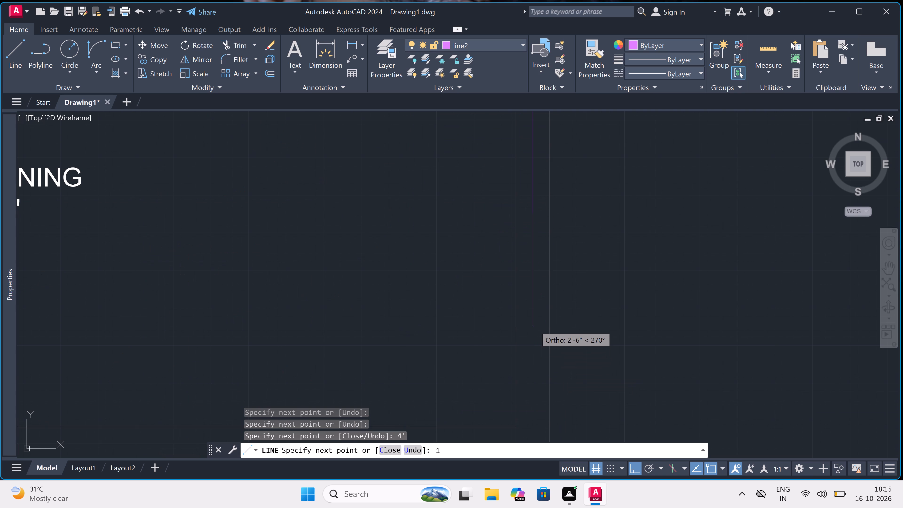
{"action": "key", "text": "space"}
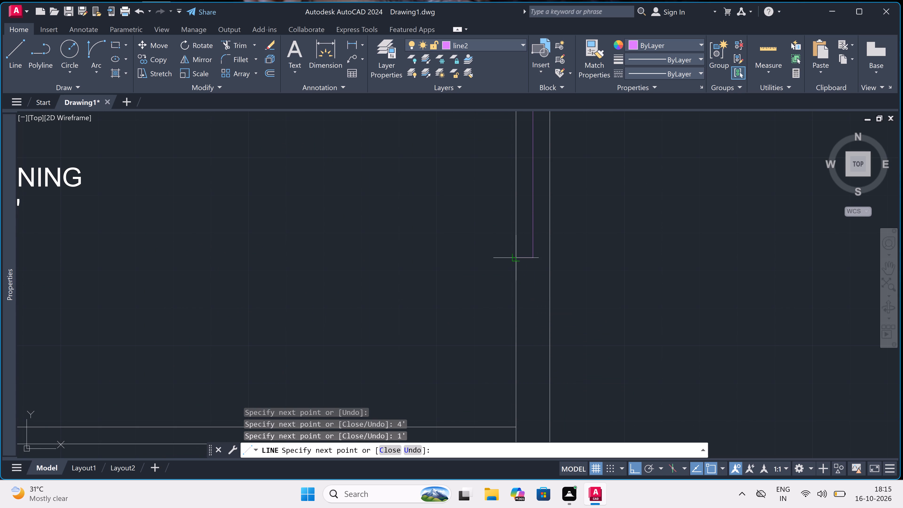
{"action": "left_click", "coordinate": [516, 259]}
{"action": "left_click", "coordinate": [548, 256]}
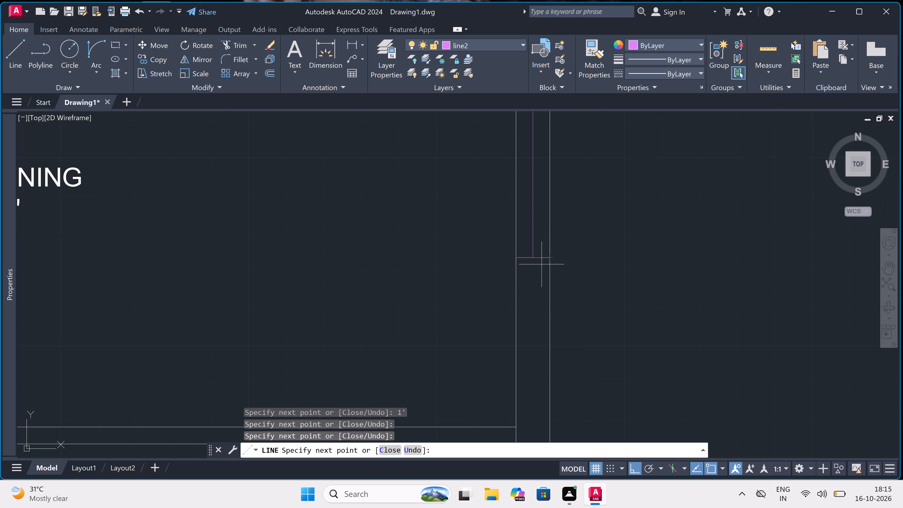
{"action": "key", "text": "Escape"}
Trim both east wall lines between the living/dining window's two jambs.
{"action": "scroll", "coordinate": [519, 294], "scroll_direction": "down", "scroll_amount": 4}
{"action": "scroll", "coordinate": [513, 270], "scroll_direction": "up", "scroll_amount": 3}
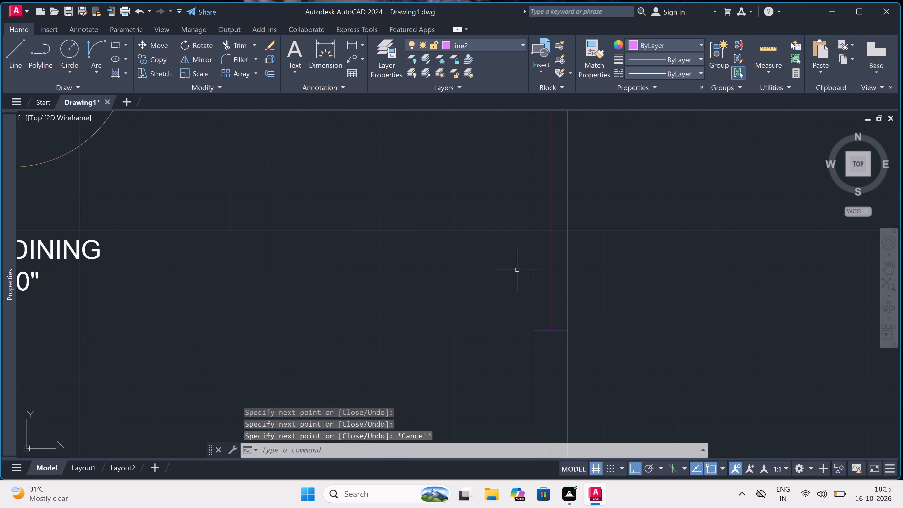
{"action": "scroll", "coordinate": [525, 257], "scroll_direction": "down", "scroll_amount": 2}
{"action": "scroll", "coordinate": [533, 238], "scroll_direction": "up", "scroll_amount": 1}
{"action": "key", "text": "t"}
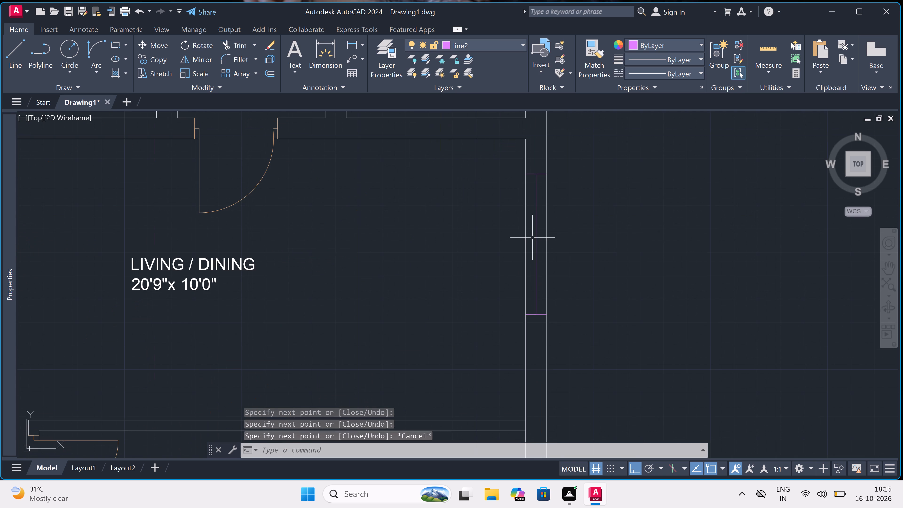
{"action": "key", "text": "r"}
{"action": "key", "text": "space"}
{"action": "triple_click", "coordinate": [523, 234]}
{"action": "left_click", "coordinate": [531, 229]}
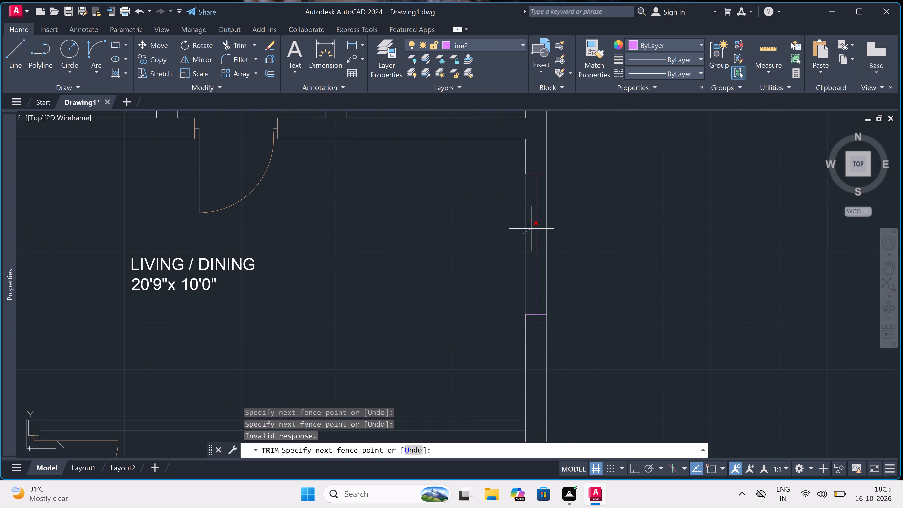
{"action": "left_click", "coordinate": [543, 222]}
{"action": "left_click", "coordinate": [564, 218]}
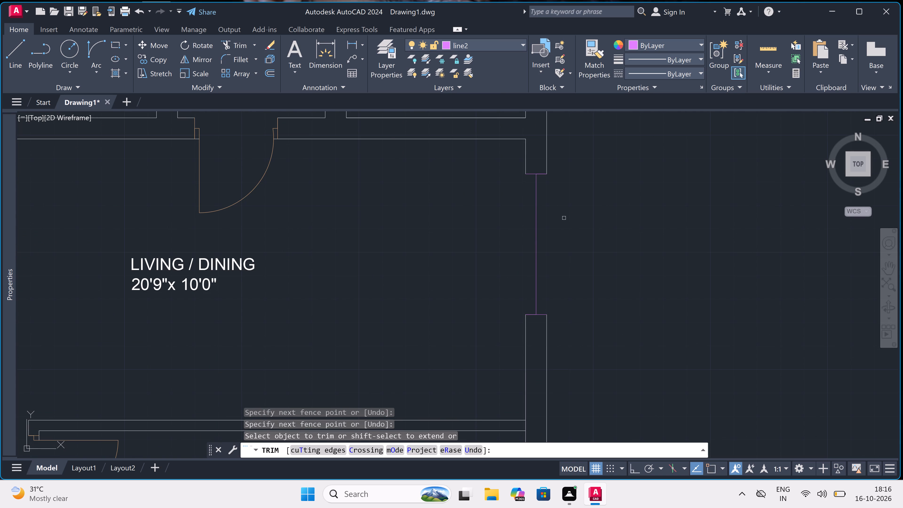
{"action": "key", "text": "Escape"}
Draw the living/dining window's outer and inner face lines between the jamb ends.
{"action": "key", "text": "l"}
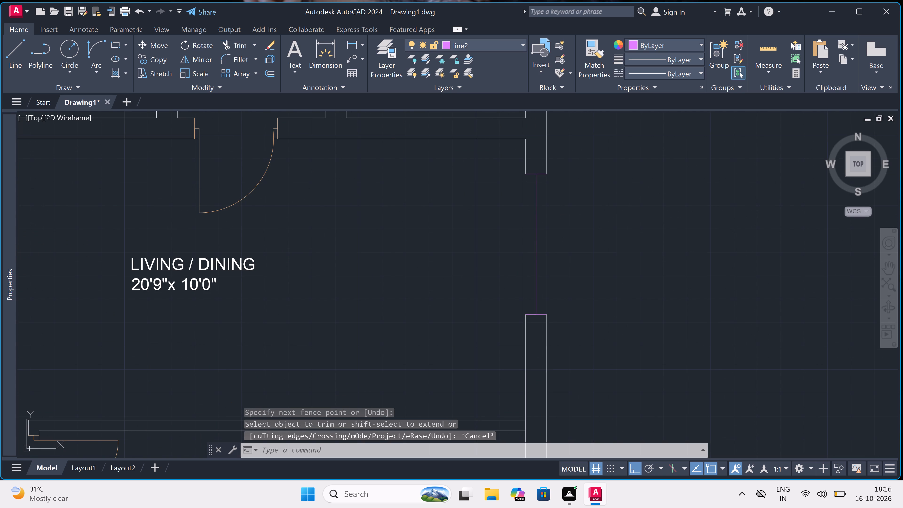
{"action": "key", "text": "space"}
{"action": "left_click", "coordinate": [548, 177]}
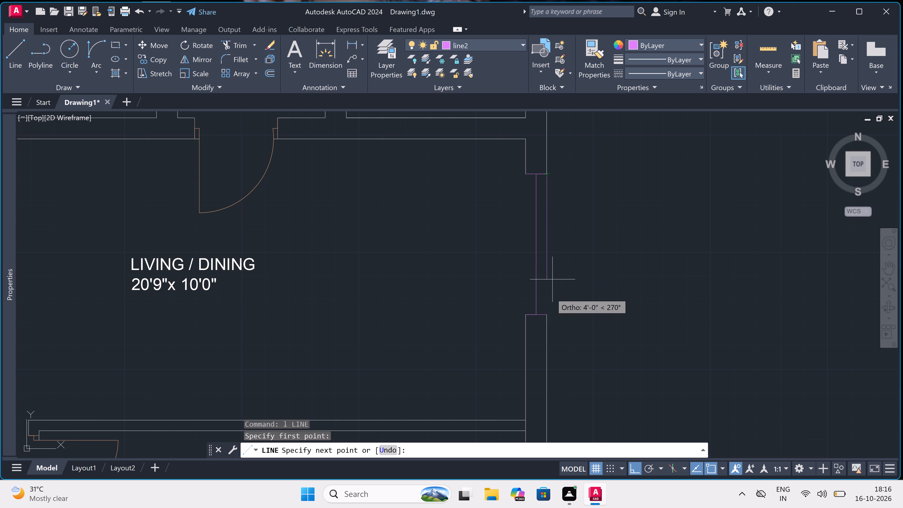
{"action": "left_click", "coordinate": [546, 315]}
{"action": "key", "text": "Escape"}
{"action": "key", "text": "space"}
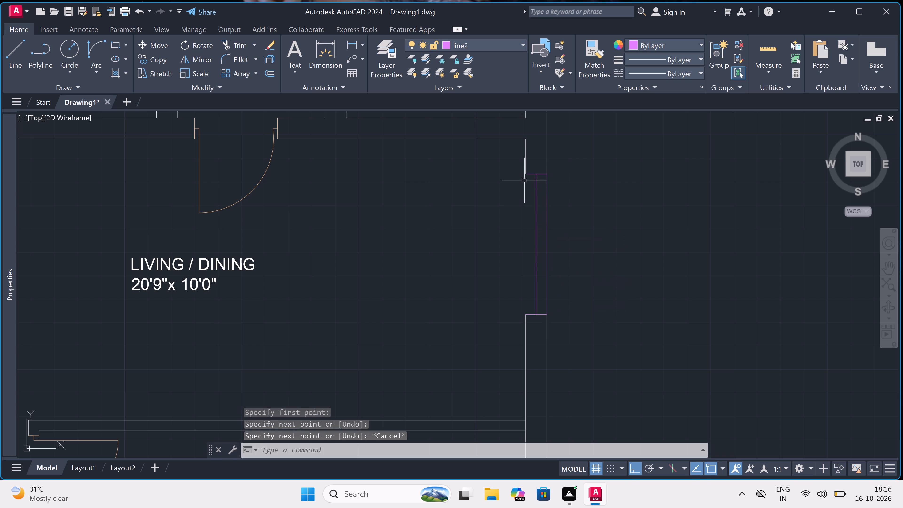
{"action": "left_click", "coordinate": [527, 173]}
{"action": "left_click", "coordinate": [523, 313]}
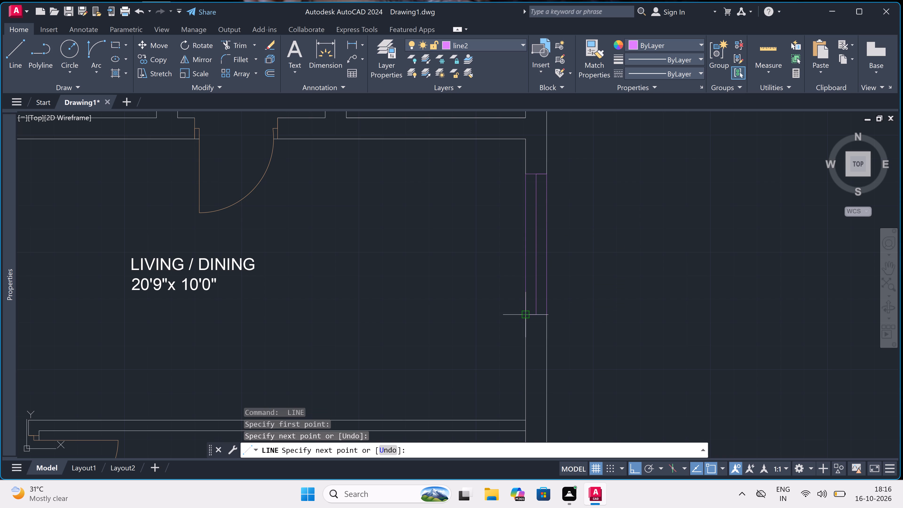
{"action": "key", "text": "Escape"}
Trim the east wall's inner line where the partition between the living/dining room and 12'0"x10'4.5" bedroom meets it.
{"action": "scroll", "coordinate": [523, 309], "scroll_direction": "down", "scroll_amount": 2}
{"action": "type", "text": "tr"}
{"action": "key", "text": "space"}
{"action": "scroll", "coordinate": [525, 366], "scroll_direction": "up", "scroll_amount": 2}
{"action": "scroll", "coordinate": [515, 340], "scroll_direction": "up", "scroll_amount": 2}
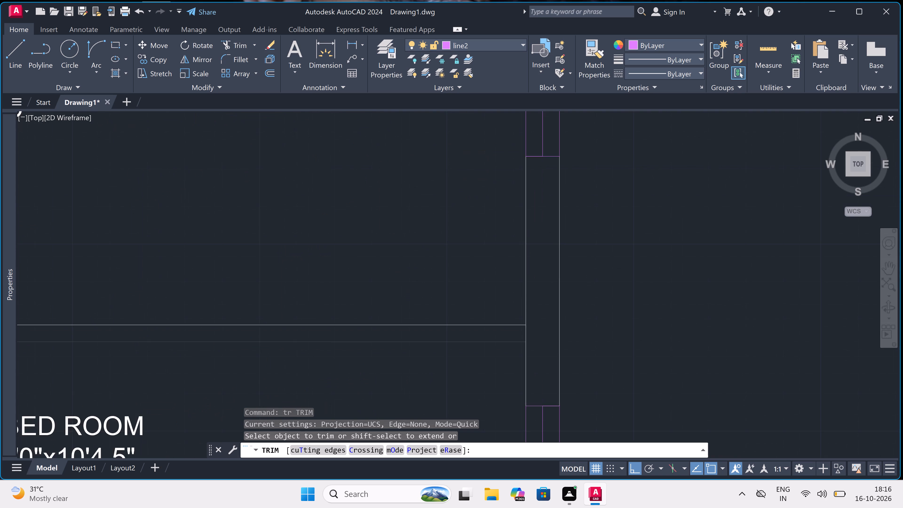
{"action": "left_click", "coordinate": [518, 331]}
{"action": "left_click", "coordinate": [556, 329]}
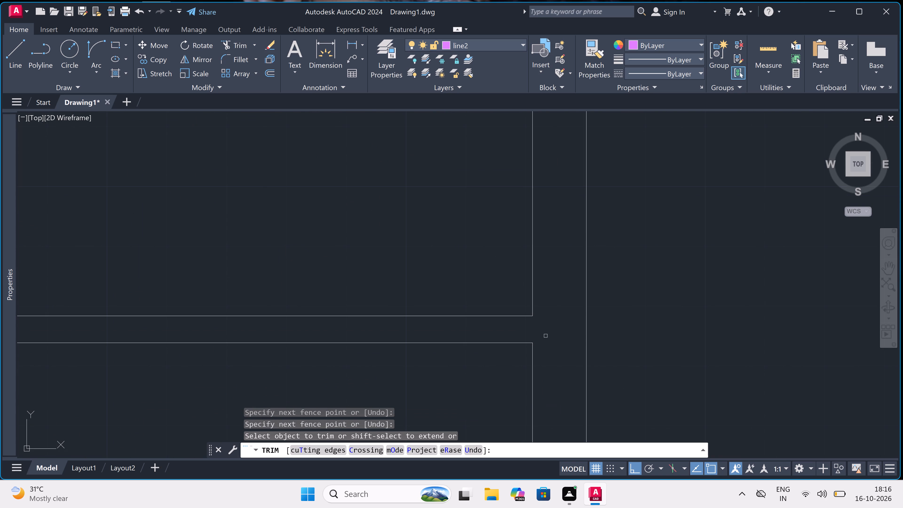
{"action": "scroll", "coordinate": [554, 341], "scroll_direction": "down", "scroll_amount": 3}
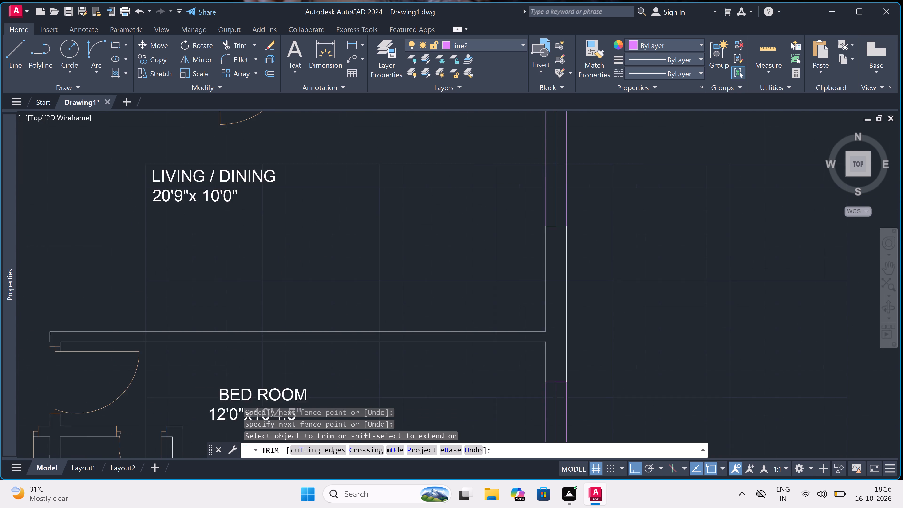
{"action": "scroll", "coordinate": [547, 332], "scroll_direction": "down", "scroll_amount": 1}
{"action": "scroll", "coordinate": [446, 267], "scroll_direction": "down", "scroll_amount": 1}
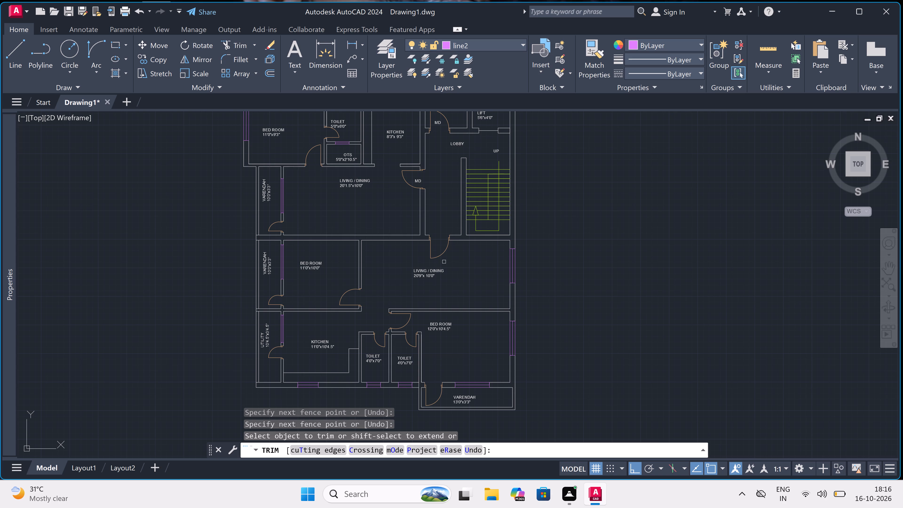
{"action": "key", "text": "Escape"}
Review the doors and windows across the floor plan, including the middle unit around its living/dining room and OTS.
{"action": "scroll", "coordinate": [445, 262], "scroll_direction": "down", "scroll_amount": 2}
{"action": "scroll", "coordinate": [445, 262], "scroll_direction": "up", "scroll_amount": 1}
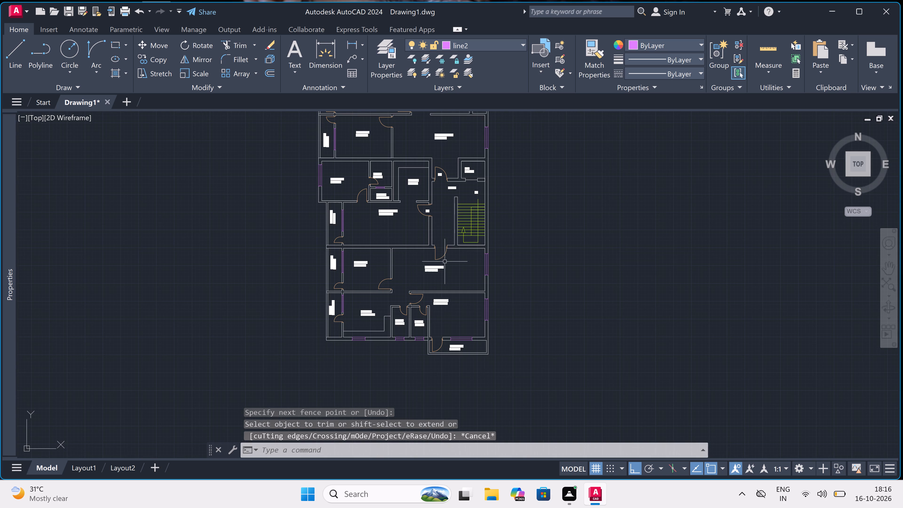
{"action": "scroll", "coordinate": [435, 265], "scroll_direction": "up", "scroll_amount": 1}
{"action": "scroll", "coordinate": [435, 265], "scroll_direction": "down", "scroll_amount": 1}
{"action": "scroll", "coordinate": [389, 229], "scroll_direction": "up", "scroll_amount": 1}
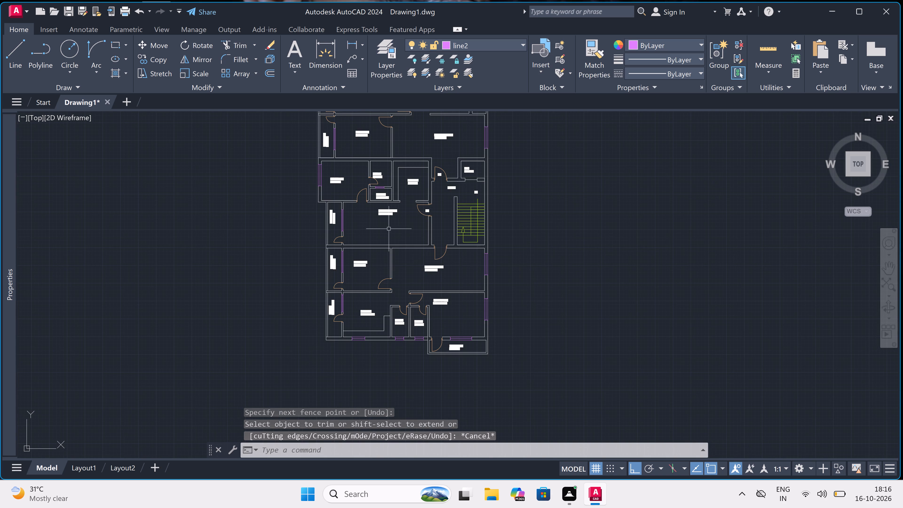
{"action": "scroll", "coordinate": [389, 229], "scroll_direction": "up", "scroll_amount": 1}
{"action": "scroll", "coordinate": [389, 229], "scroll_direction": "down", "scroll_amount": 2}
{"action": "scroll", "coordinate": [366, 193], "scroll_direction": "up", "scroll_amount": 3}
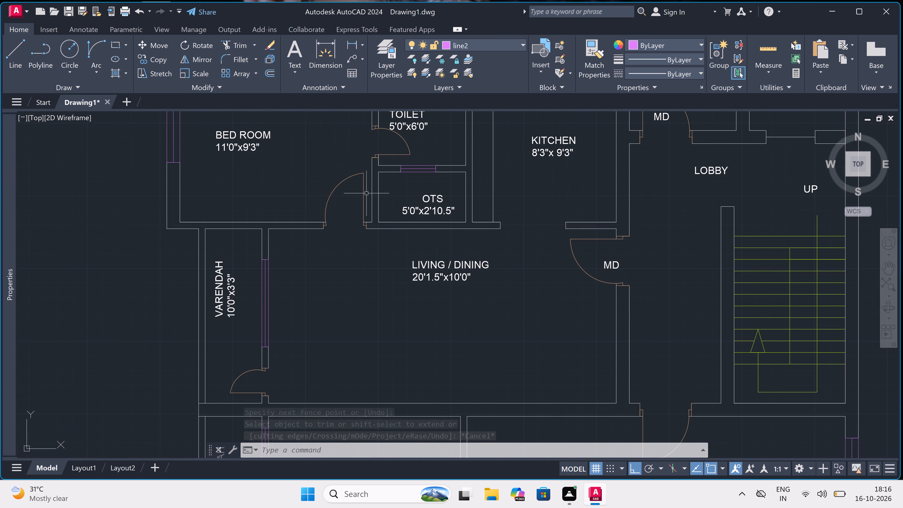
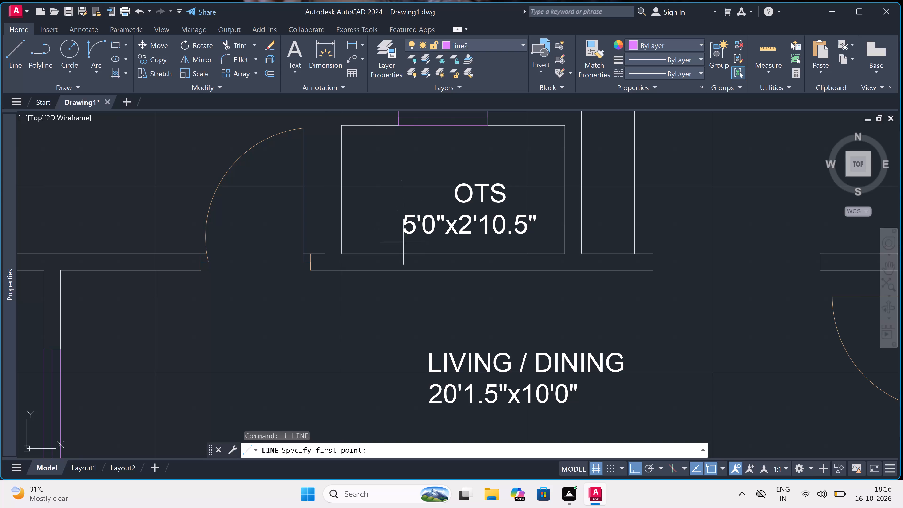
On layer 0, draw two jamb lines and a connecting centre line across the wall between the OTS and the 20'1.5"x10'0" living/dining room.
{"action": "left_click", "coordinate": [489, 50]}
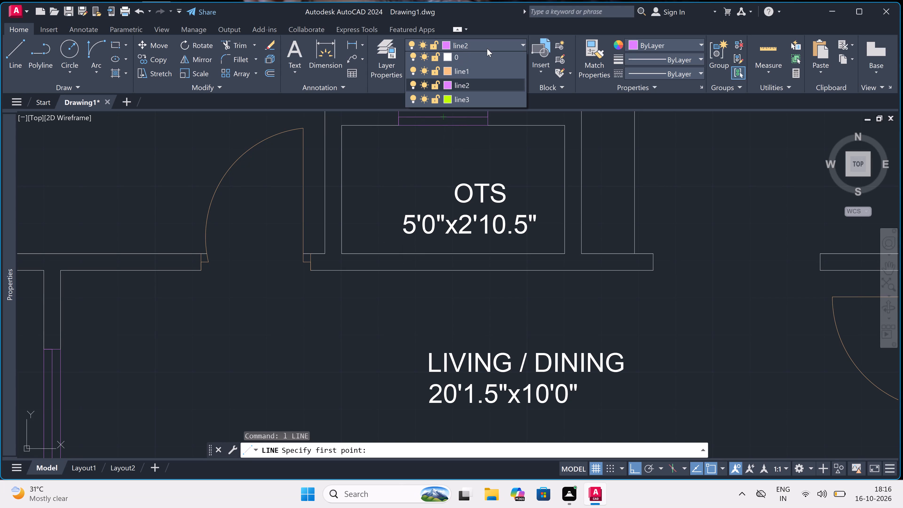
{"action": "left_click", "coordinate": [486, 53]}
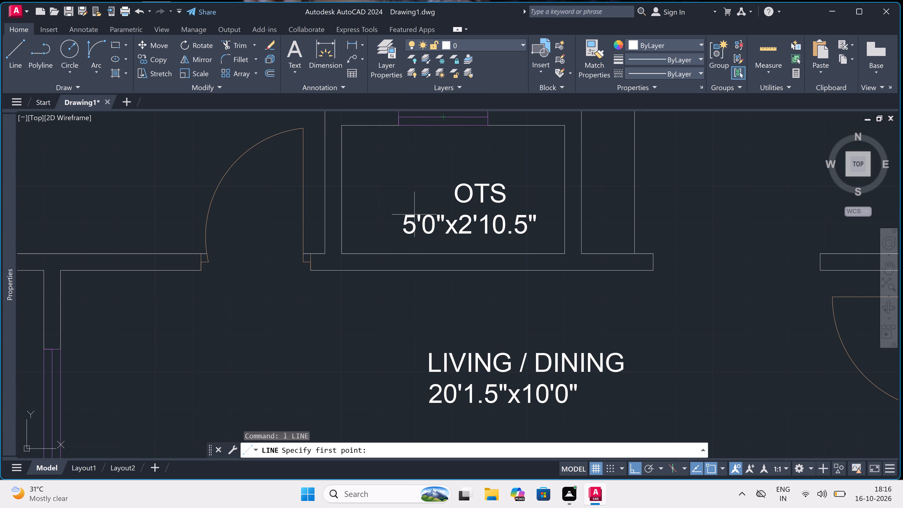
{"action": "left_click", "coordinate": [390, 253]}
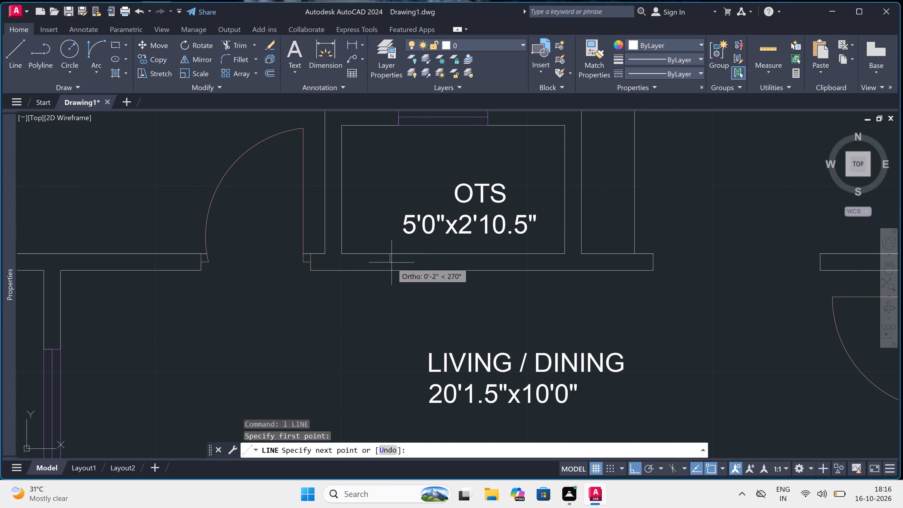
{"action": "left_click", "coordinate": [390, 268]}
{"action": "left_click", "coordinate": [388, 263]}
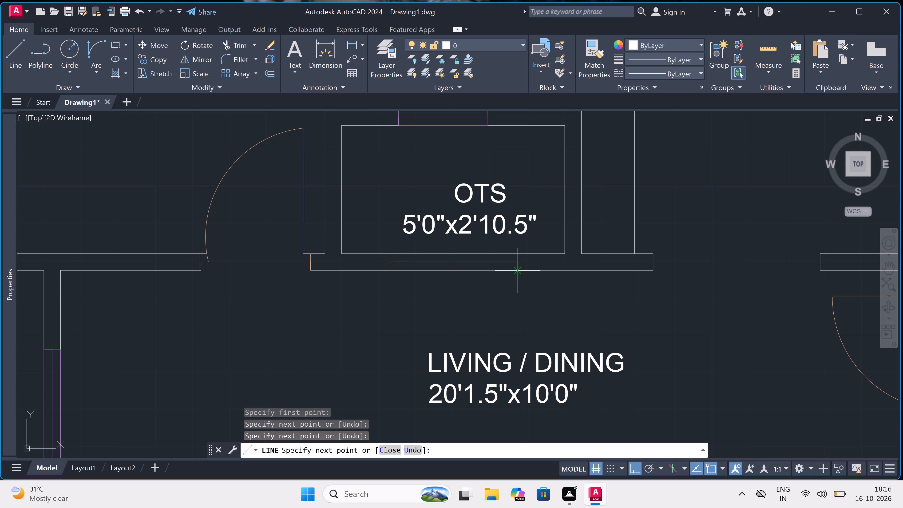
{"action": "left_click", "coordinate": [494, 262]}
{"action": "left_click", "coordinate": [494, 255]}
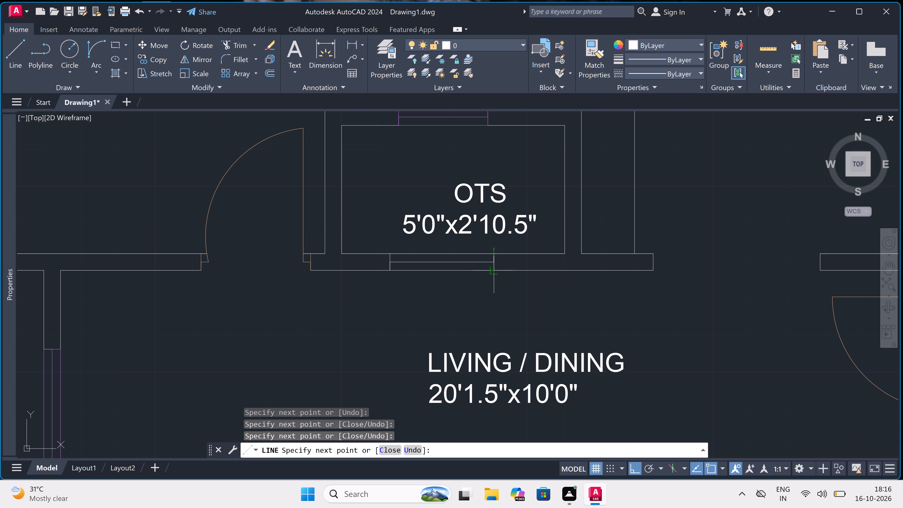
{"action": "left_click", "coordinate": [494, 270]}
{"action": "key", "text": "Escape"}
Move the OTS 5'0"x2'10.5" label slightly west within its room.
{"action": "left_click", "coordinate": [483, 224]}
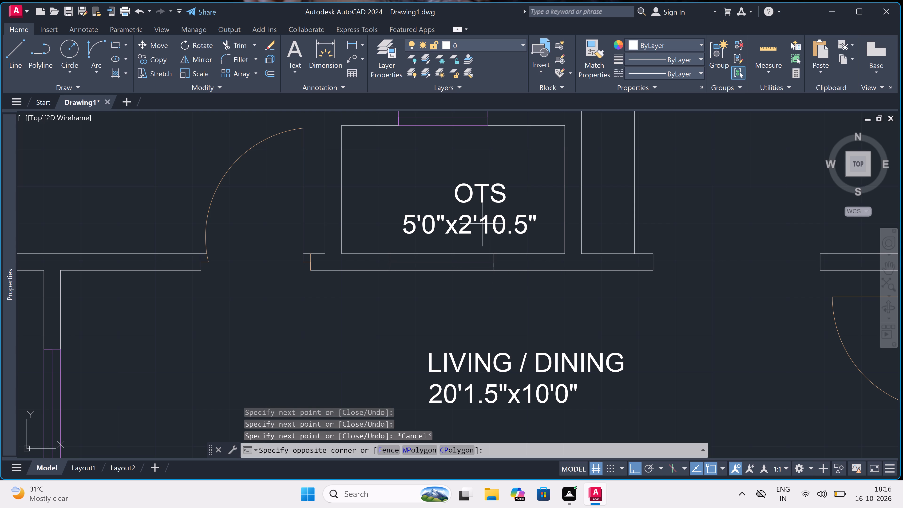
{"action": "double_click", "coordinate": [443, 226]}
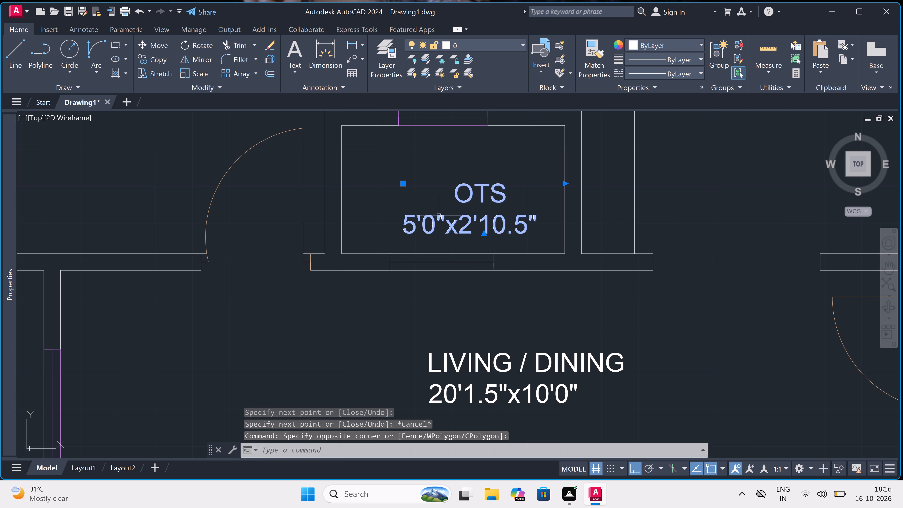
{"action": "left_click", "coordinate": [403, 181]}
{"action": "double_click", "coordinate": [404, 181]}
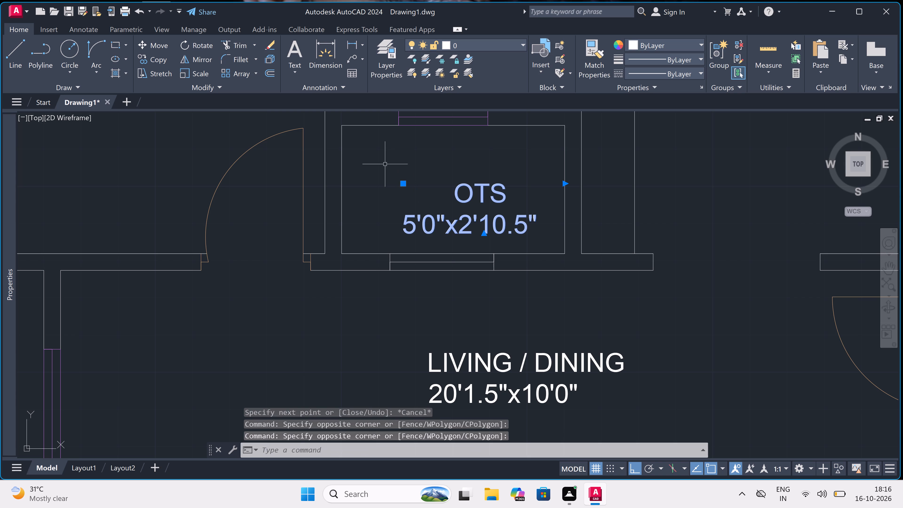
{"action": "double_click", "coordinate": [401, 184]}
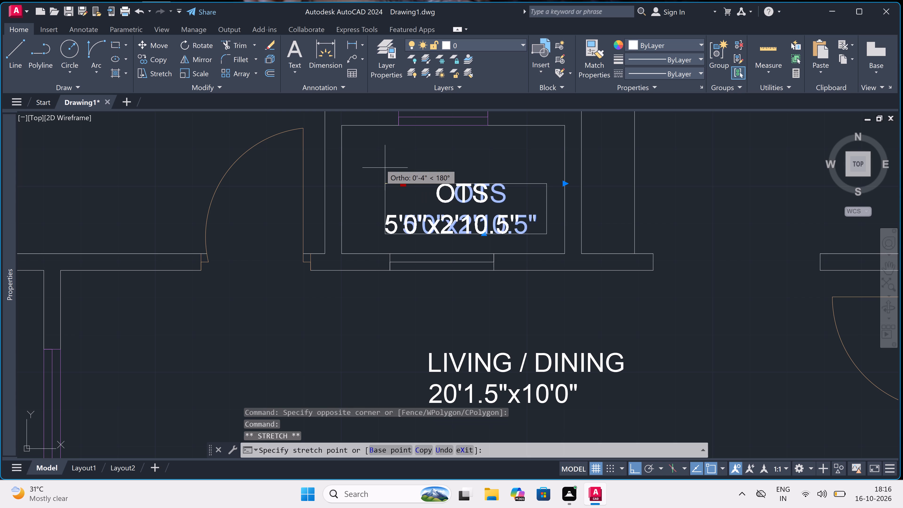
{"action": "left_click", "coordinate": [379, 163]}
{"action": "key", "text": "Escape"}
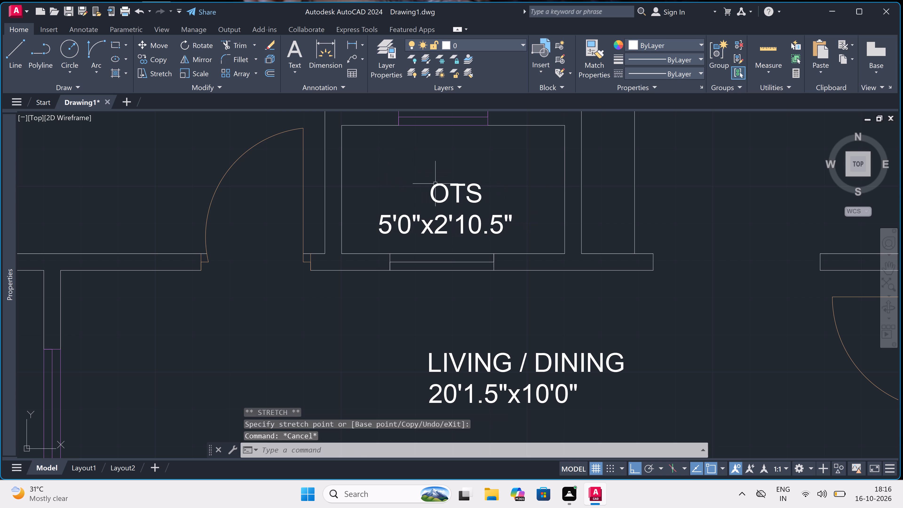
Trim both faces of the OTS and living/dining wall between the two new jamb lines.
{"action": "key", "text": "t"}
{"action": "key", "text": "r"}
{"action": "key", "text": "space"}
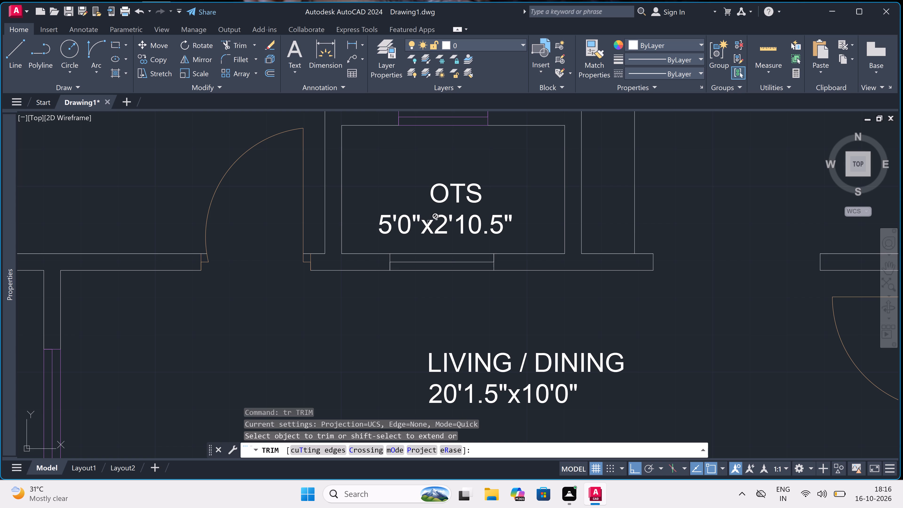
{"action": "scroll", "coordinate": [432, 252], "scroll_direction": "up", "scroll_amount": 1}
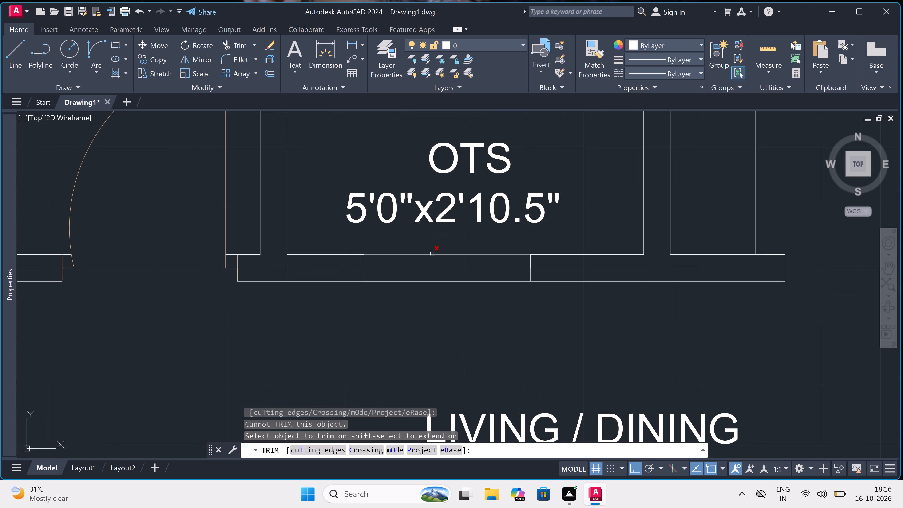
{"action": "left_click", "coordinate": [432, 254]}
{"action": "left_click", "coordinate": [432, 256]}
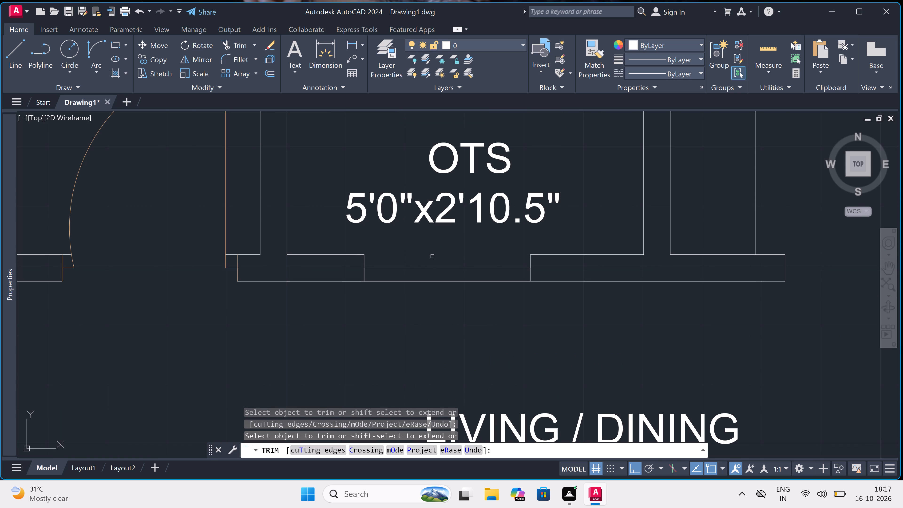
{"action": "left_click", "coordinate": [433, 277]}
{"action": "left_click", "coordinate": [433, 301]}
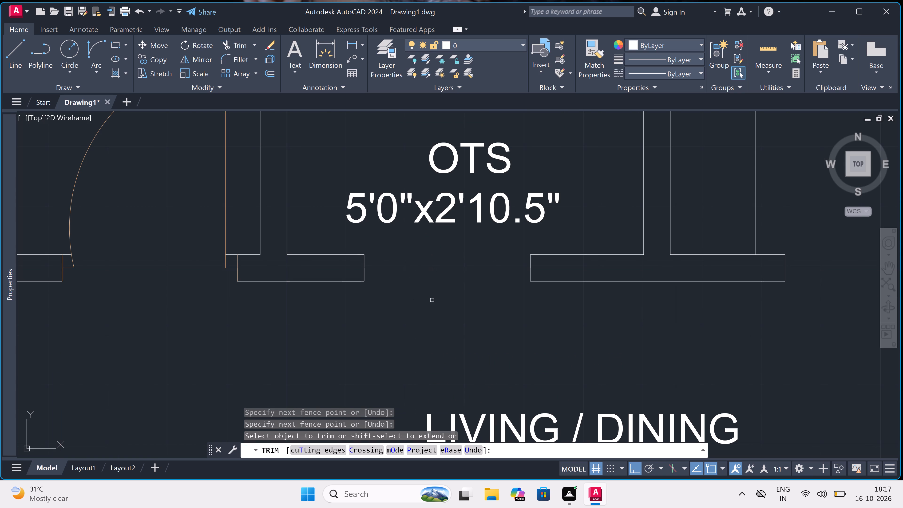
{"action": "key", "text": "Escape"}
Review the whole floor plan for remaining openings, checking the middle unit, the lobby and the living/dining rooms.
{"action": "scroll", "coordinate": [420, 292], "scroll_direction": "down", "scroll_amount": 4}
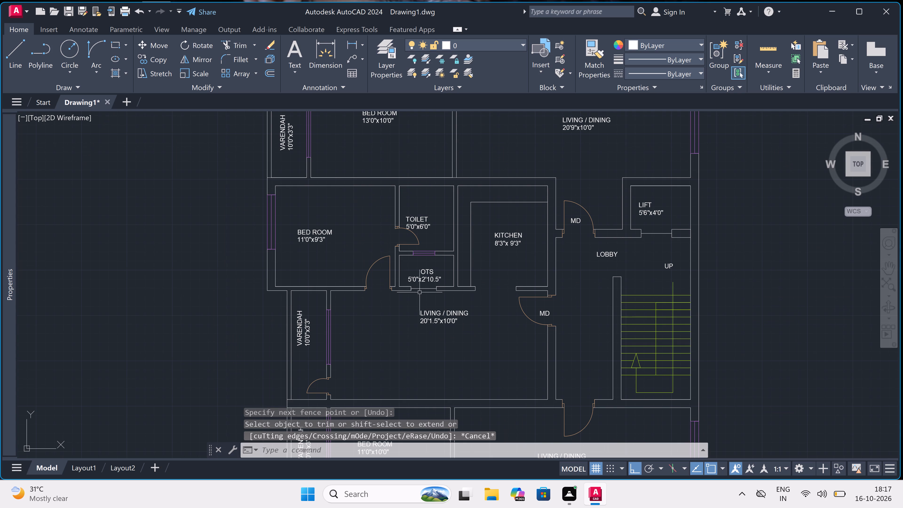
{"action": "scroll", "coordinate": [437, 288], "scroll_direction": "down", "scroll_amount": 2}
{"action": "scroll", "coordinate": [486, 287], "scroll_direction": "up", "scroll_amount": 1}
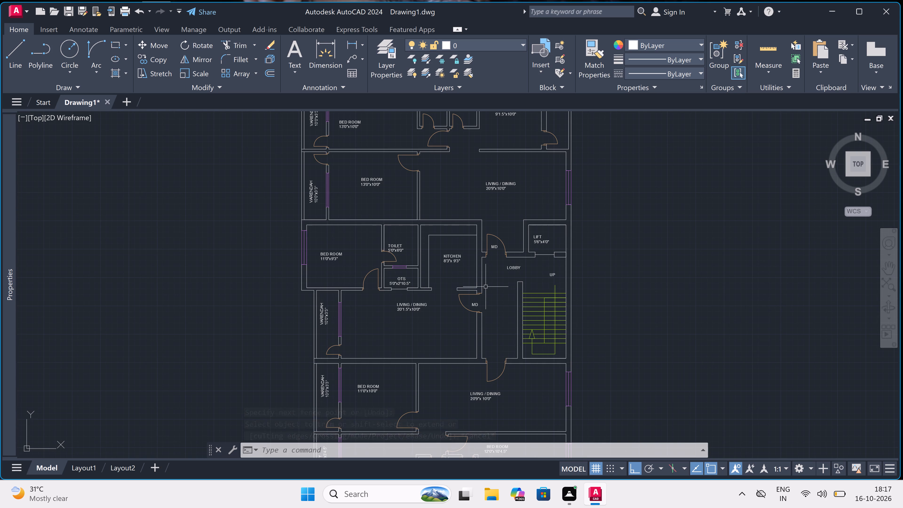
{"action": "scroll", "coordinate": [420, 285], "scroll_direction": "down", "scroll_amount": 2}
{"action": "scroll", "coordinate": [421, 277], "scroll_direction": "up", "scroll_amount": 3}
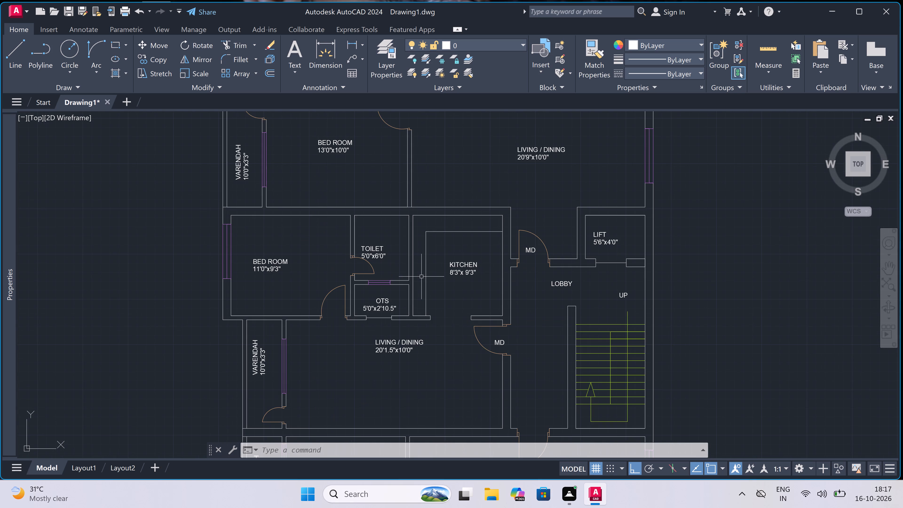
{"action": "scroll", "coordinate": [421, 277], "scroll_direction": "down", "scroll_amount": 2}
{"action": "scroll", "coordinate": [487, 232], "scroll_direction": "up", "scroll_amount": 2}
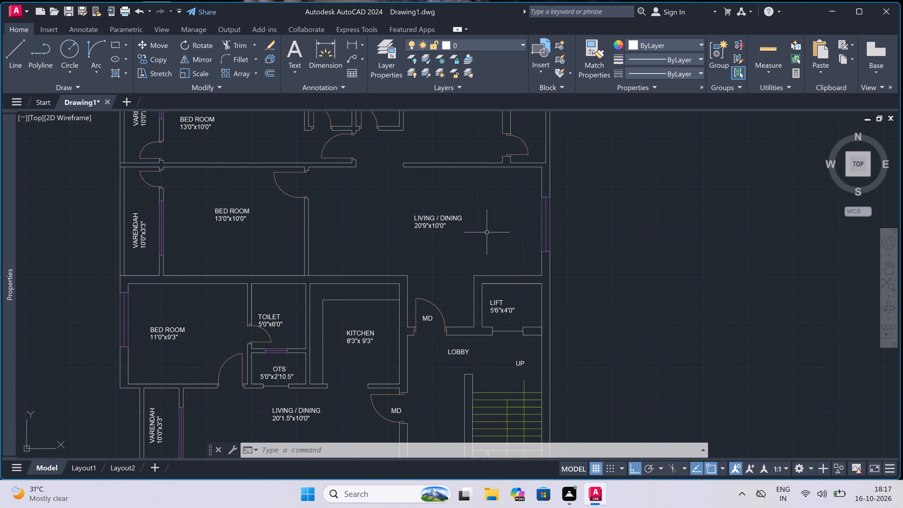
{"action": "scroll", "coordinate": [487, 232], "scroll_direction": "down", "scroll_amount": 3}
{"action": "scroll", "coordinate": [487, 232], "scroll_direction": "up", "scroll_amount": 1}
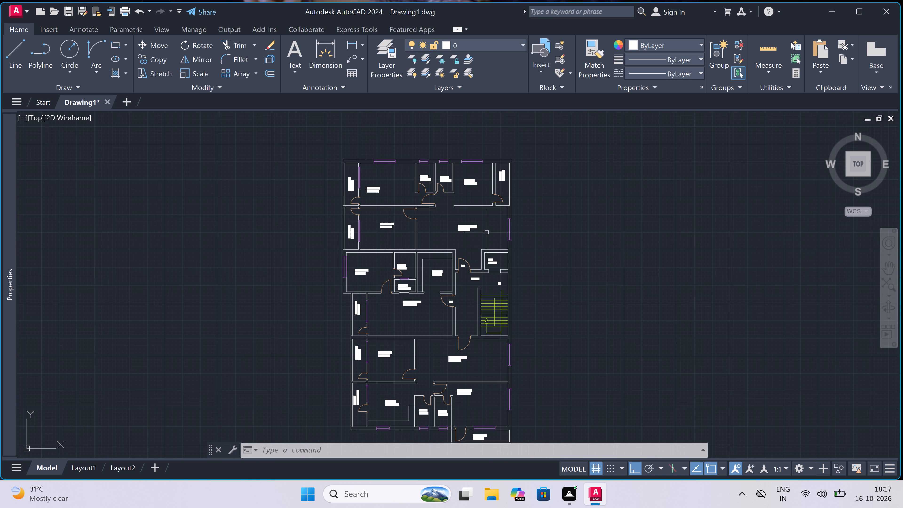
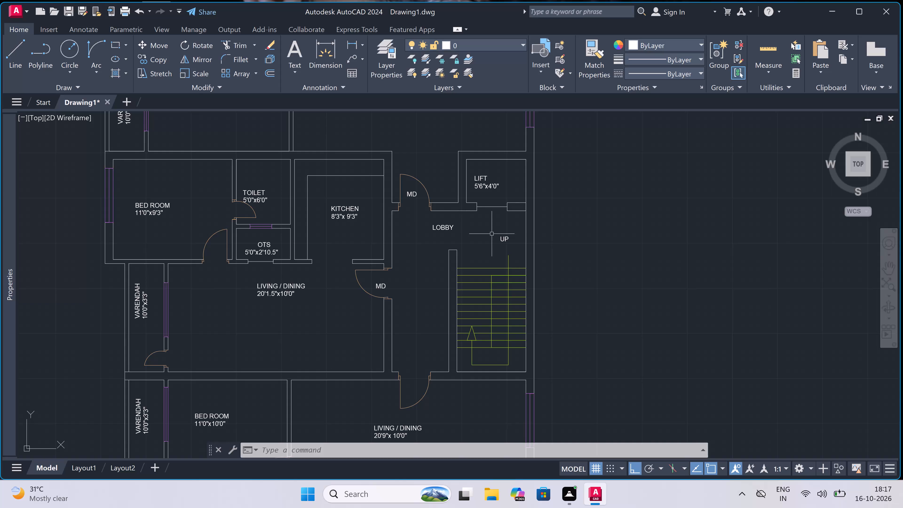
Move the UP label slightly southeast so it sits just above the stair direction line in the lobby.
{"action": "scroll", "coordinate": [508, 238], "scroll_direction": "up", "scroll_amount": 2}
{"action": "left_click", "coordinate": [507, 238]}
{"action": "scroll", "coordinate": [507, 238], "scroll_direction": "up", "scroll_amount": 2}
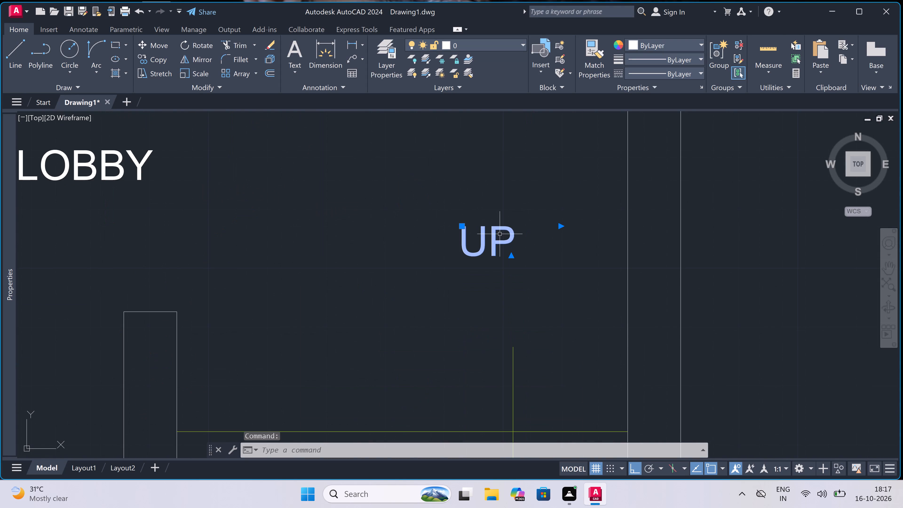
{"action": "left_click", "coordinate": [461, 224]}
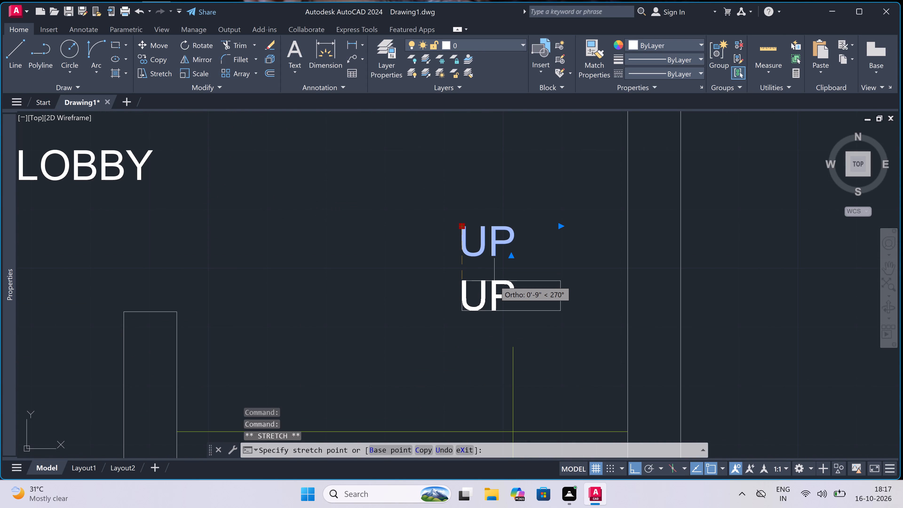
{"action": "key", "text": "F8"}
{"action": "left_click", "coordinate": [496, 283]}
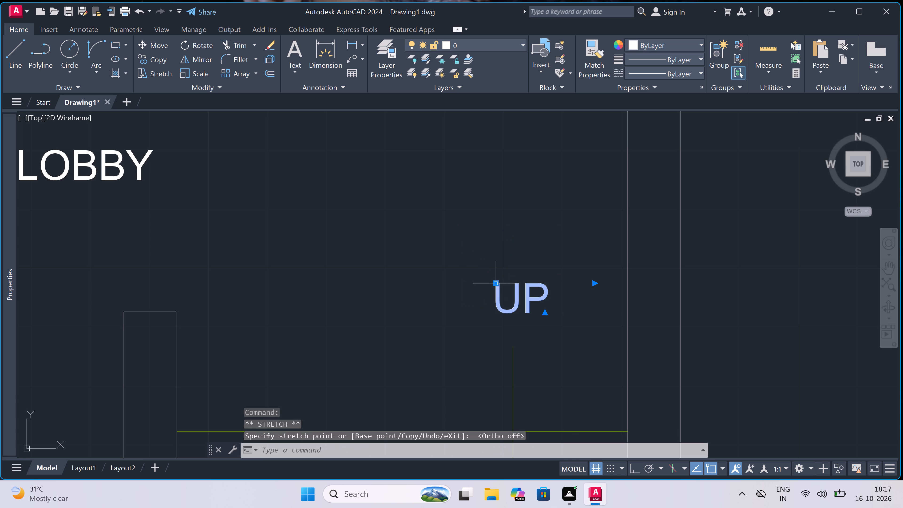
{"action": "key", "text": "Escape"}
Examine the middle unit, the lobby and the wall between the OTS and the kitchen for missing openings.
{"action": "scroll", "coordinate": [492, 280], "scroll_direction": "down", "scroll_amount": 4}
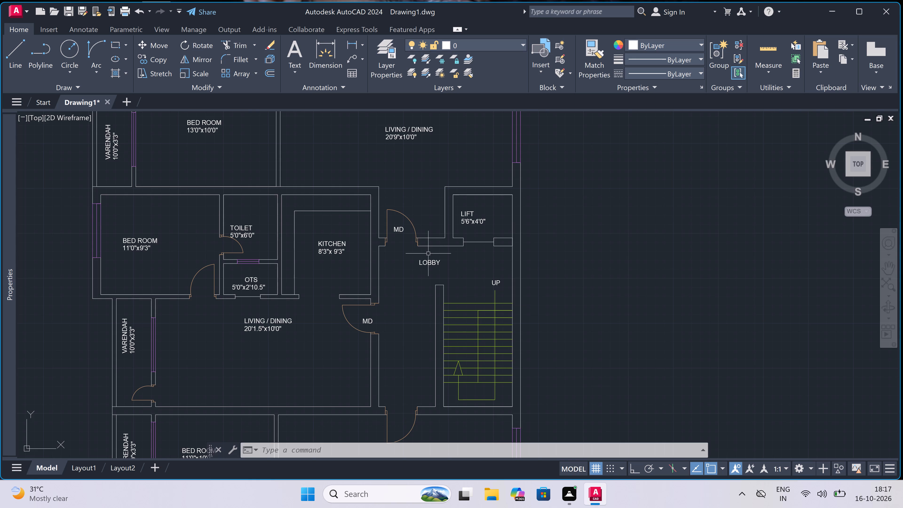
{"action": "scroll", "coordinate": [429, 254], "scroll_direction": "down", "scroll_amount": 1}
{"action": "scroll", "coordinate": [366, 245], "scroll_direction": "up", "scroll_amount": 1}
{"action": "scroll", "coordinate": [357, 225], "scroll_direction": "down", "scroll_amount": 2}
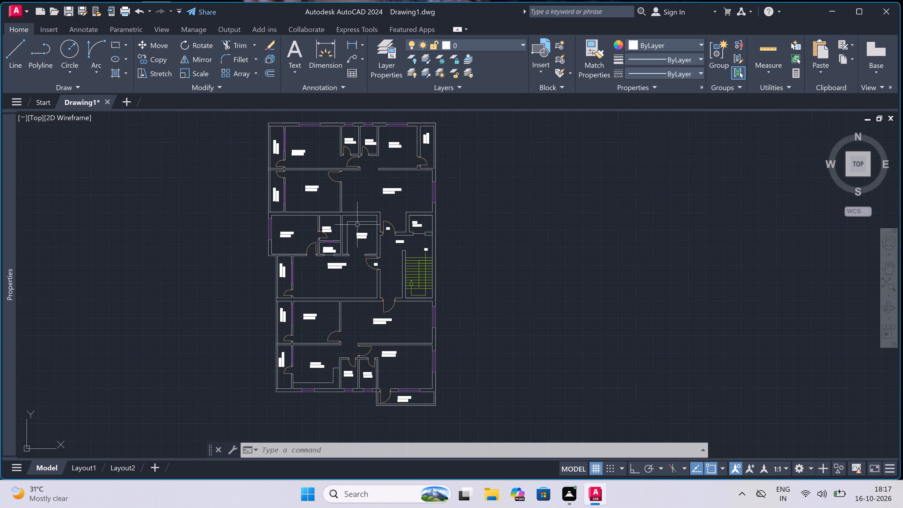
{"action": "scroll", "coordinate": [355, 216], "scroll_direction": "up", "scroll_amount": 3}
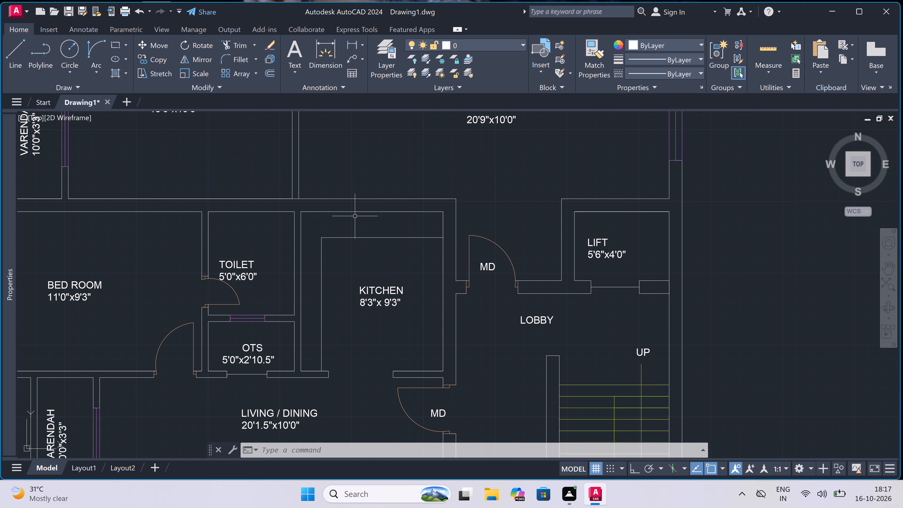
{"action": "scroll", "coordinate": [355, 216], "scroll_direction": "down", "scroll_amount": 1}
{"action": "scroll", "coordinate": [355, 216], "scroll_direction": "up", "scroll_amount": 1}
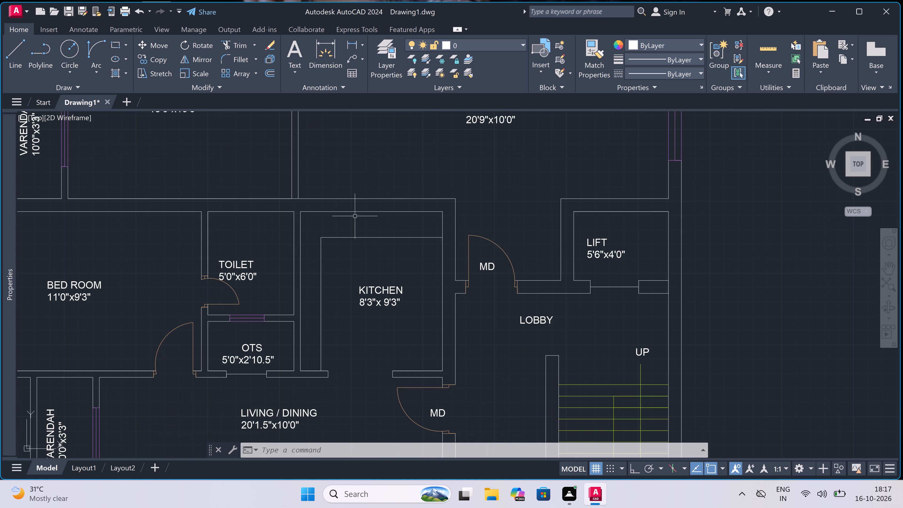
{"action": "scroll", "coordinate": [355, 216], "scroll_direction": "down", "scroll_amount": 1}
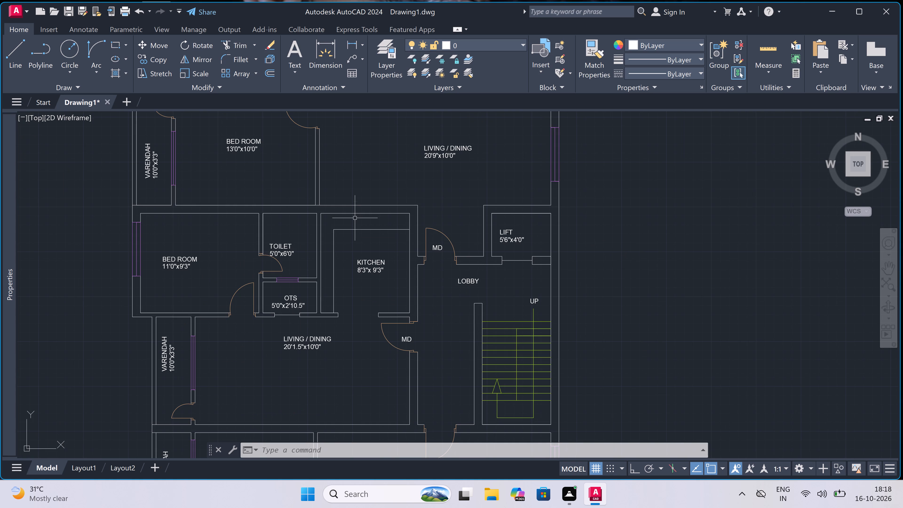
{"action": "scroll", "coordinate": [321, 293], "scroll_direction": "up", "scroll_amount": 4}
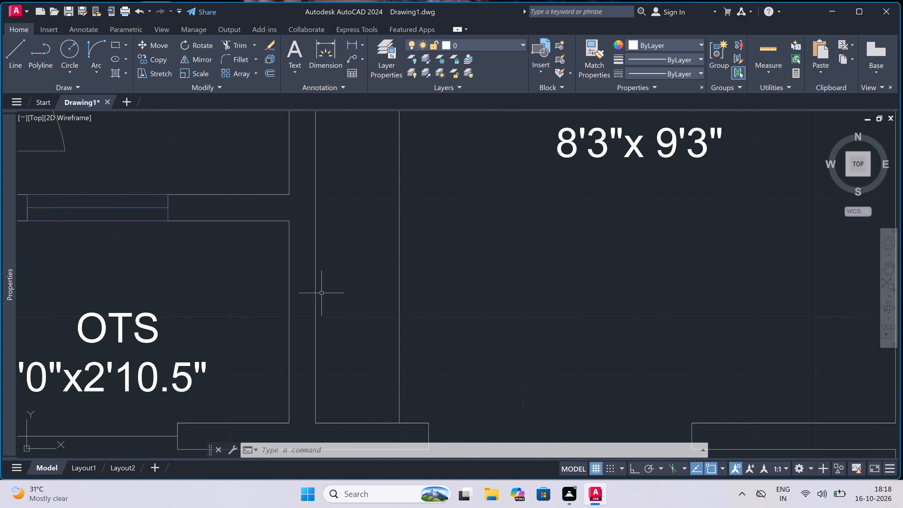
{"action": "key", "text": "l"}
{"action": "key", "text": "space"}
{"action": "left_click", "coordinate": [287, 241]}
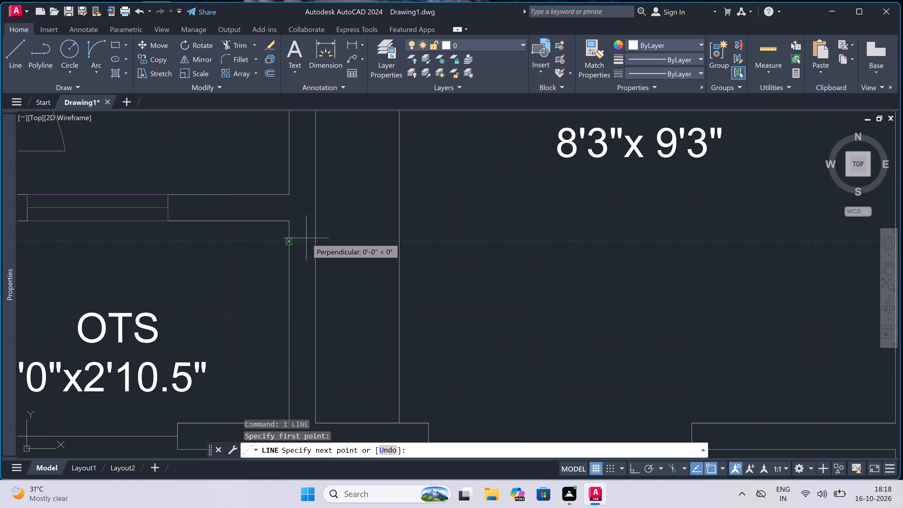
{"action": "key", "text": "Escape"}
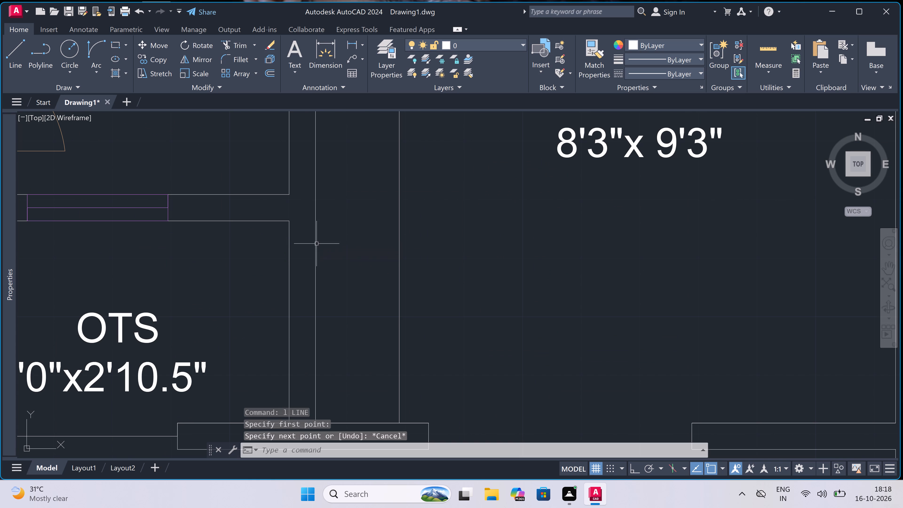
Make line2 the current layer and draw the window's north jamb line across the wall between the OTS and the 8'3"x9'3" kitchen.
{"action": "left_click", "coordinate": [491, 43]}
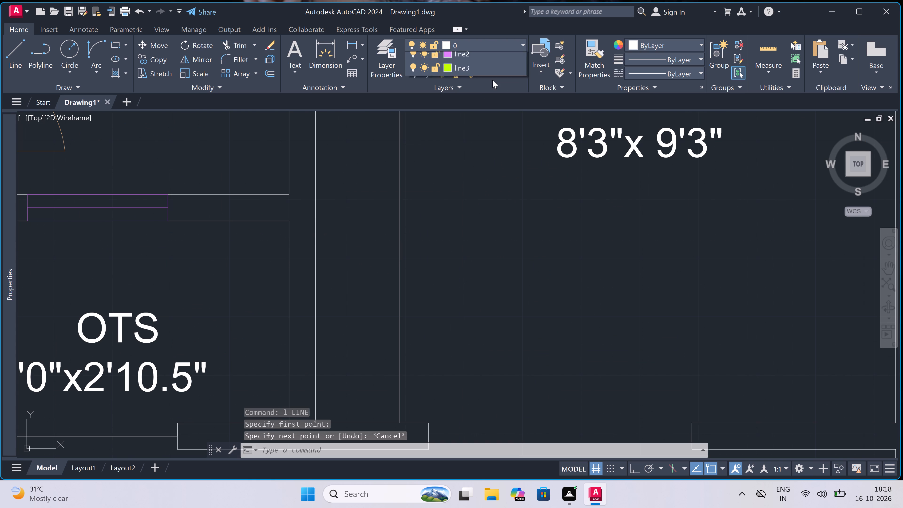
{"action": "double_click", "coordinate": [491, 85]}
{"action": "key", "text": "space"}
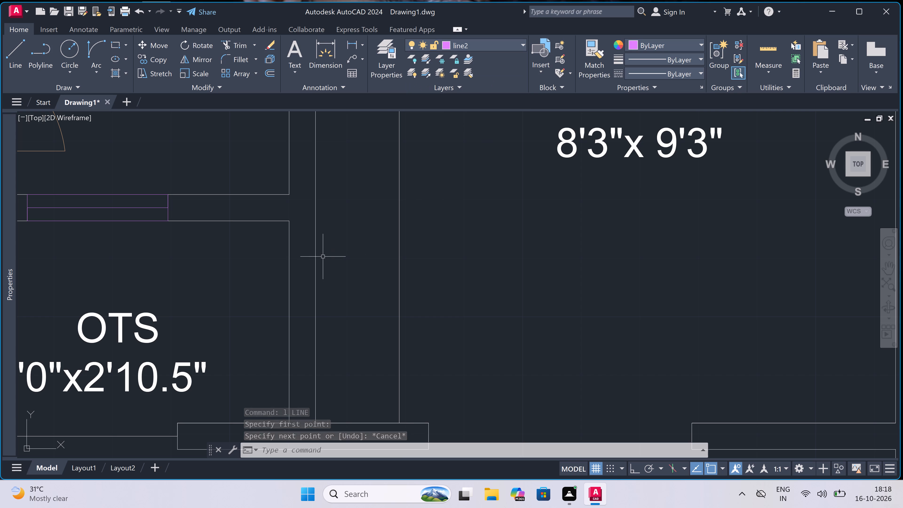
{"action": "double_click", "coordinate": [293, 245]}
{"action": "left_click", "coordinate": [319, 245]}
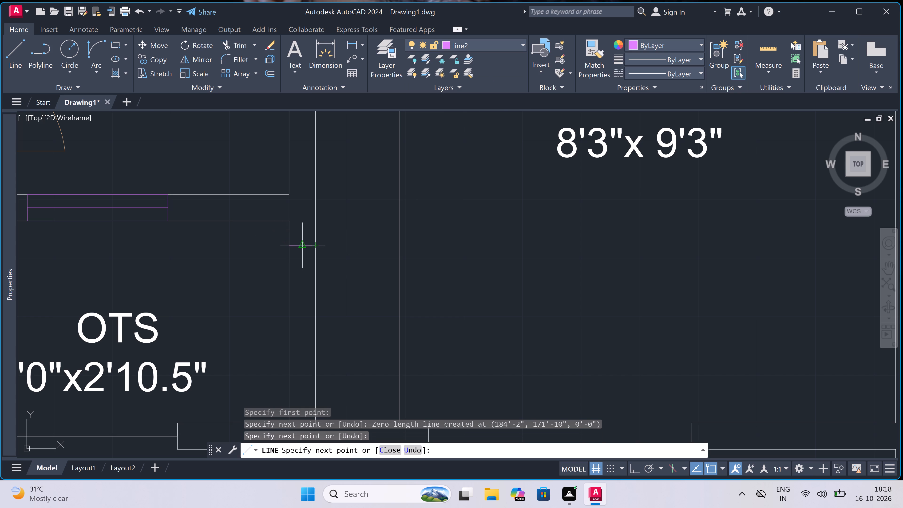
Draw a 2' centre line south from the jamb line's midpoint and finish with the south jamb line across the OTS and kitchen wall.
{"action": "double_click", "coordinate": [304, 246]}
{"action": "scroll", "coordinate": [304, 246], "scroll_direction": "down", "scroll_amount": 2}
{"action": "scroll", "coordinate": [315, 310], "scroll_direction": "up", "scroll_amount": 3}
{"action": "scroll", "coordinate": [252, 294], "scroll_direction": "down", "scroll_amount": 3}
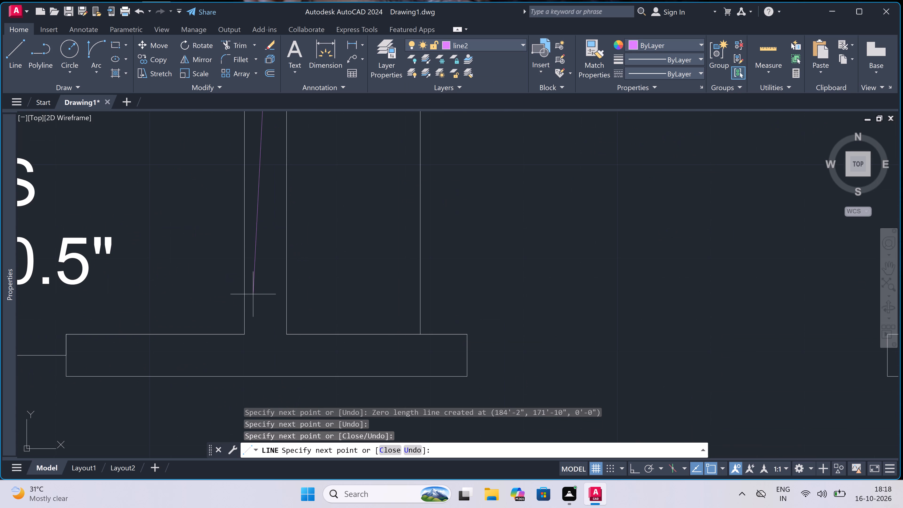
{"action": "scroll", "coordinate": [250, 290], "scroll_direction": "up", "scroll_amount": 2}
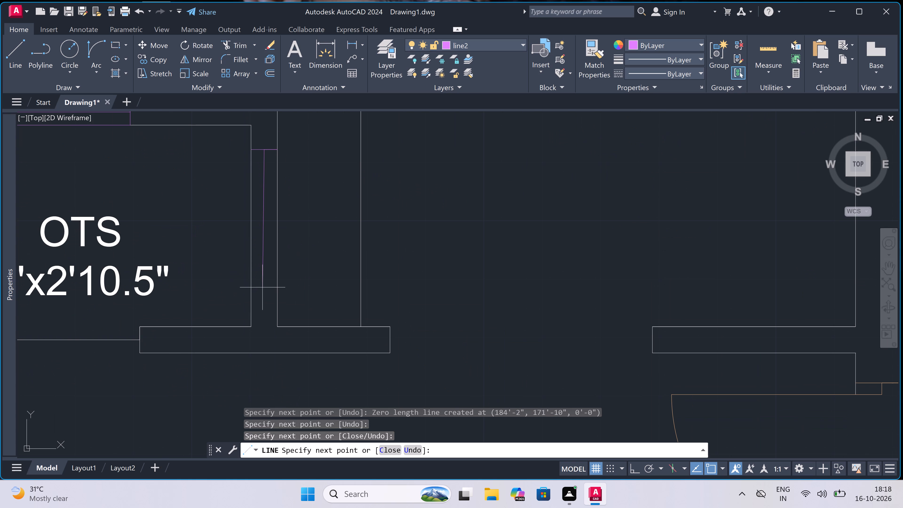
{"action": "key", "text": "F8"}
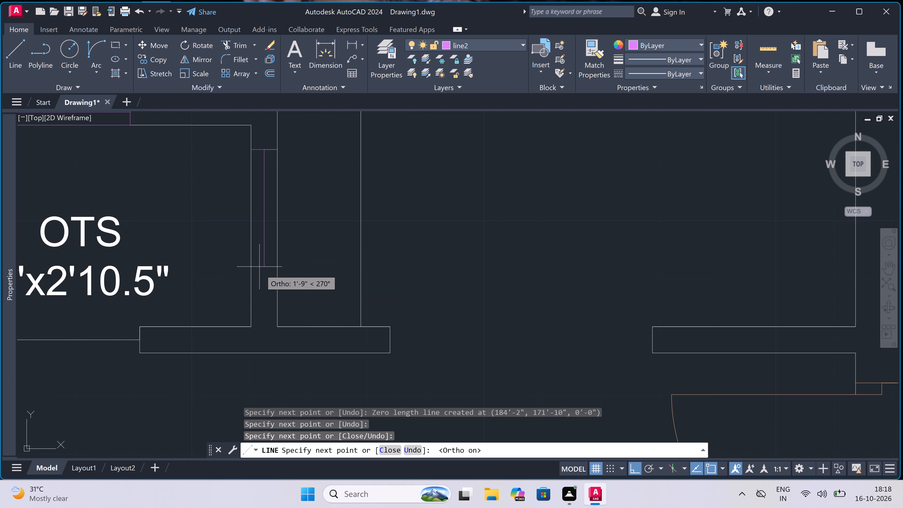
{"action": "type", "text": "2'"}
{"action": "key", "text": "space"}
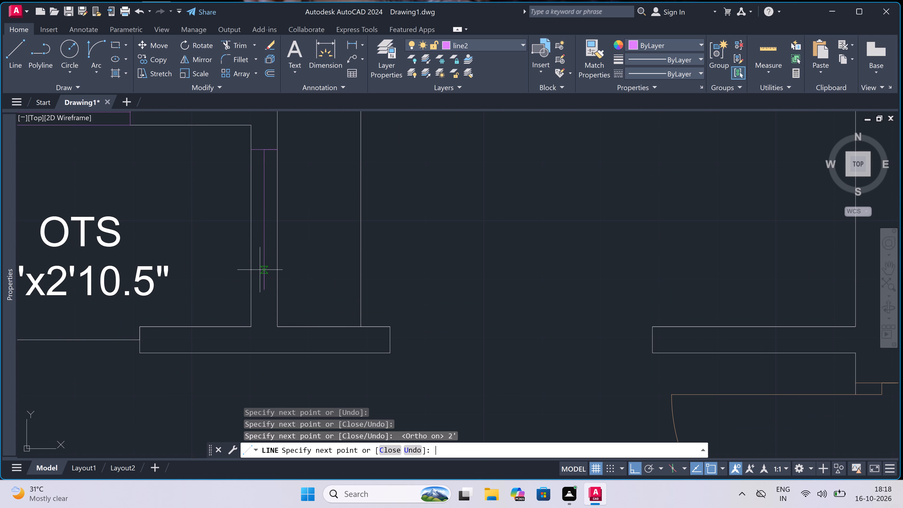
{"action": "left_click", "coordinate": [251, 292]}
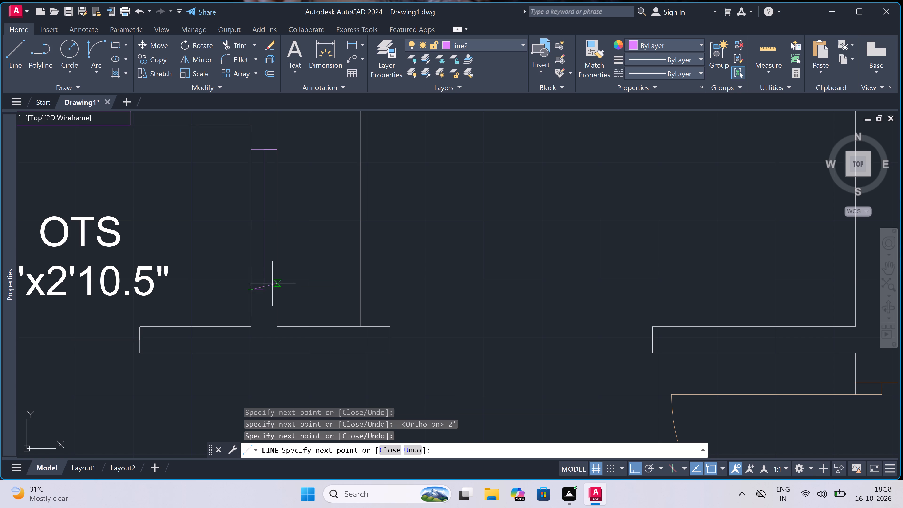
{"action": "left_click", "coordinate": [275, 295]}
{"action": "key", "text": "Escape"}
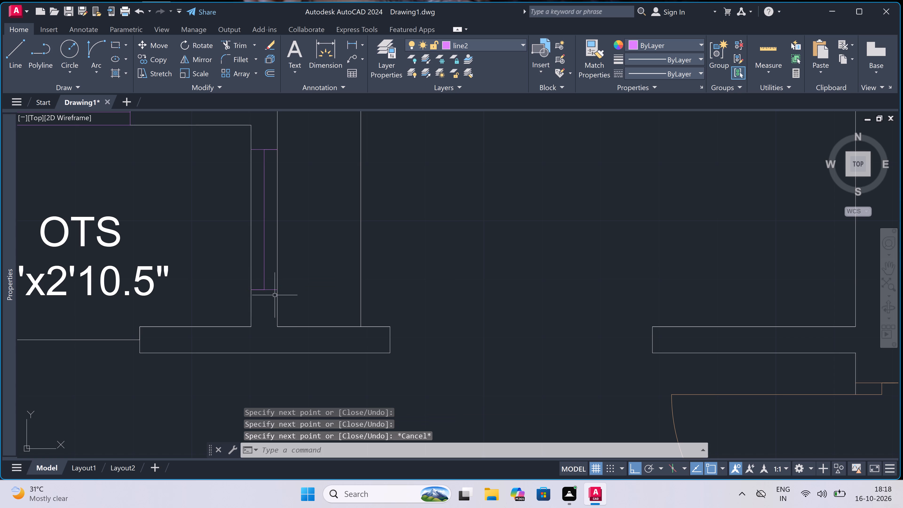
Trim both faces of the OTS and kitchen wall between the two window jamb lines.
{"action": "type", "text": "tr"}
{"action": "key", "text": "space"}
{"action": "left_click", "coordinate": [272, 267]}
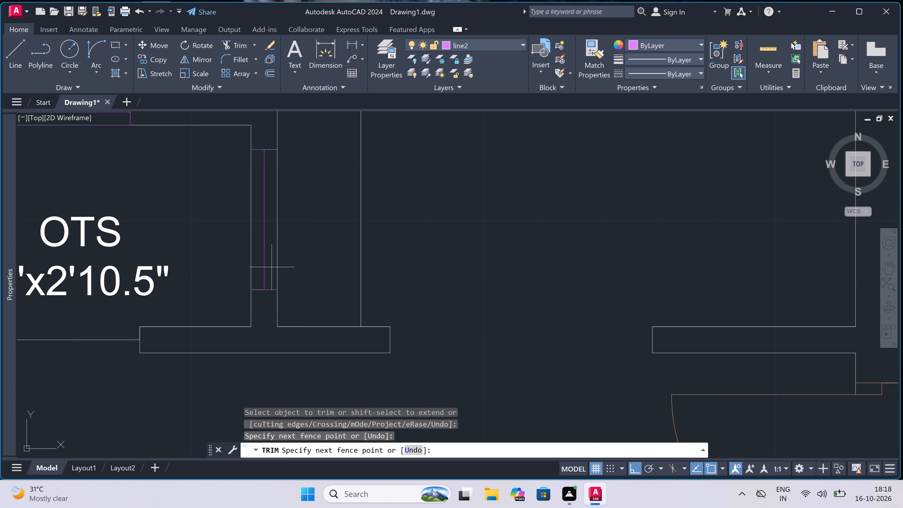
{"action": "left_click", "coordinate": [288, 258]}
{"action": "left_click", "coordinate": [253, 240]}
{"action": "left_click", "coordinate": [243, 244]}
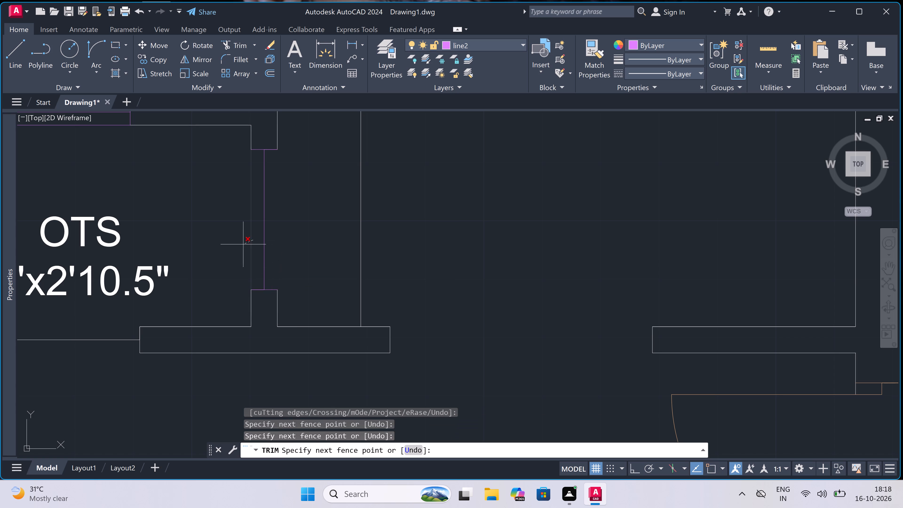
{"action": "key", "text": "Escape"}
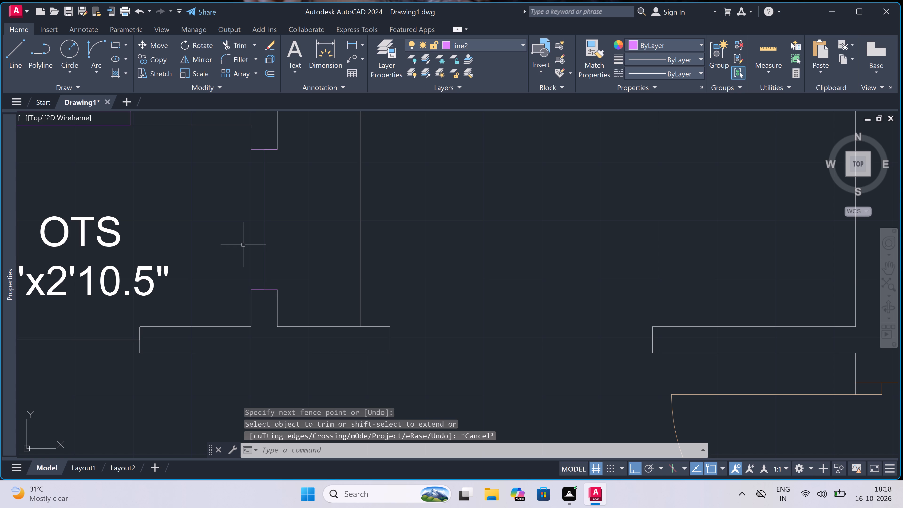
On layer line2, draw the two outer lines joining the jamb ends along both wall faces of the OTS and kitchen window.
{"action": "scroll", "coordinate": [241, 242], "scroll_direction": "down", "scroll_amount": 1}
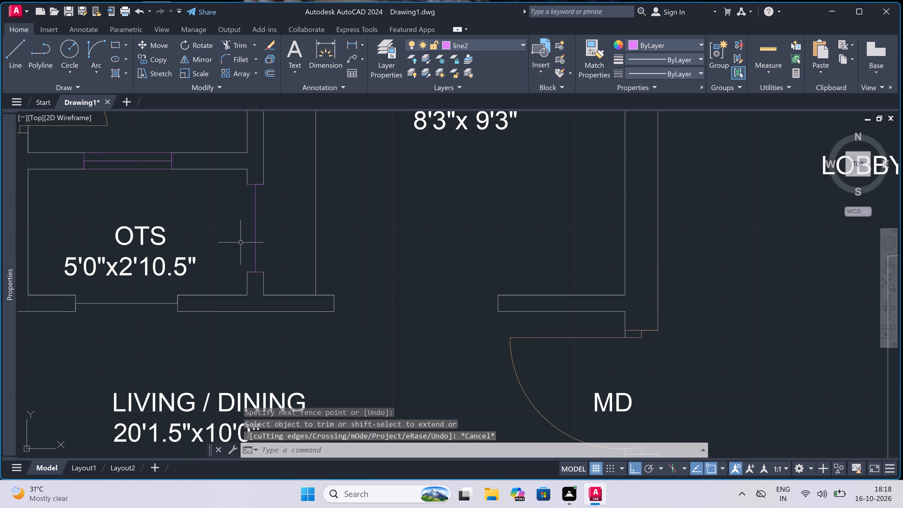
{"action": "scroll", "coordinate": [236, 202], "scroll_direction": "up", "scroll_amount": 2}
{"action": "key", "text": "l"}
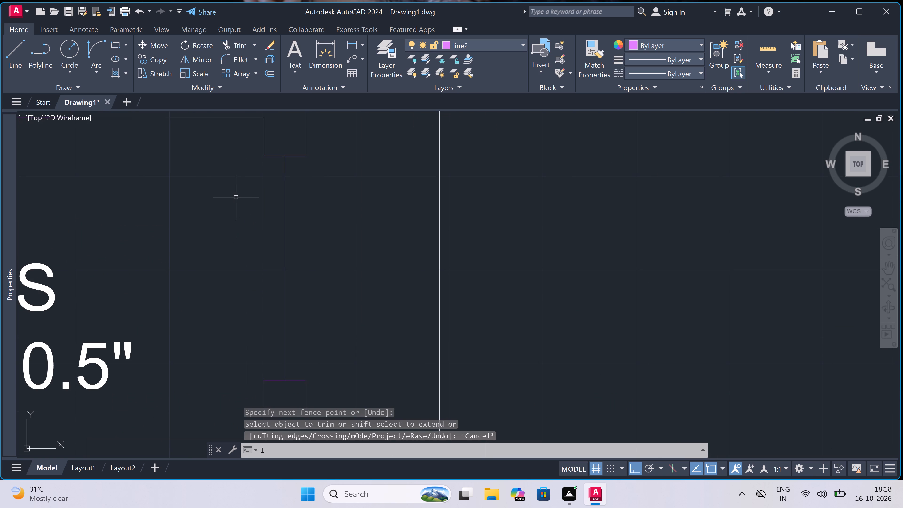
{"action": "key", "text": "space"}
{"action": "left_click", "coordinate": [265, 159]}
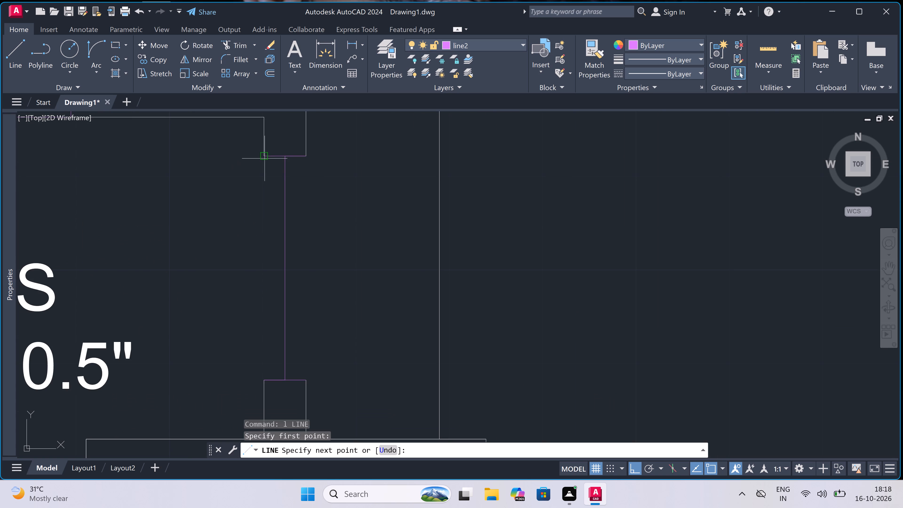
{"action": "left_click", "coordinate": [265, 384]}
{"action": "key", "text": "Escape"}
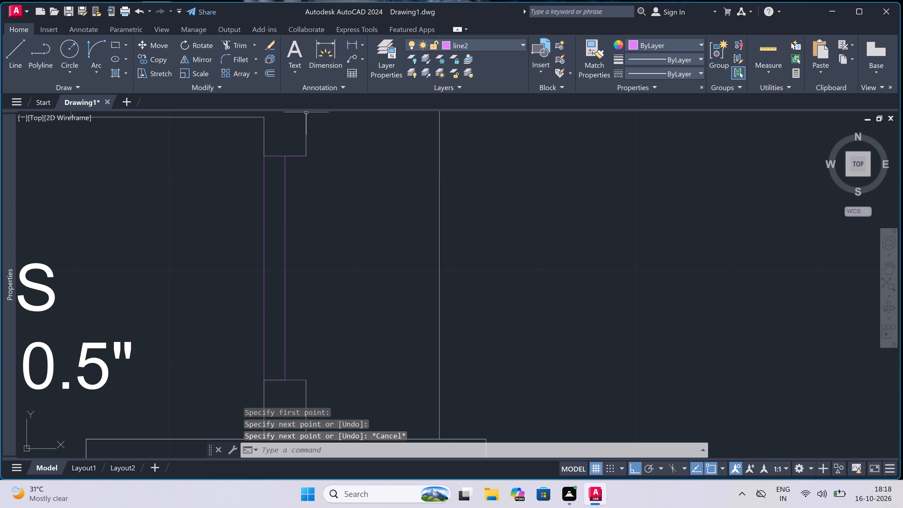
{"action": "key", "text": "space"}
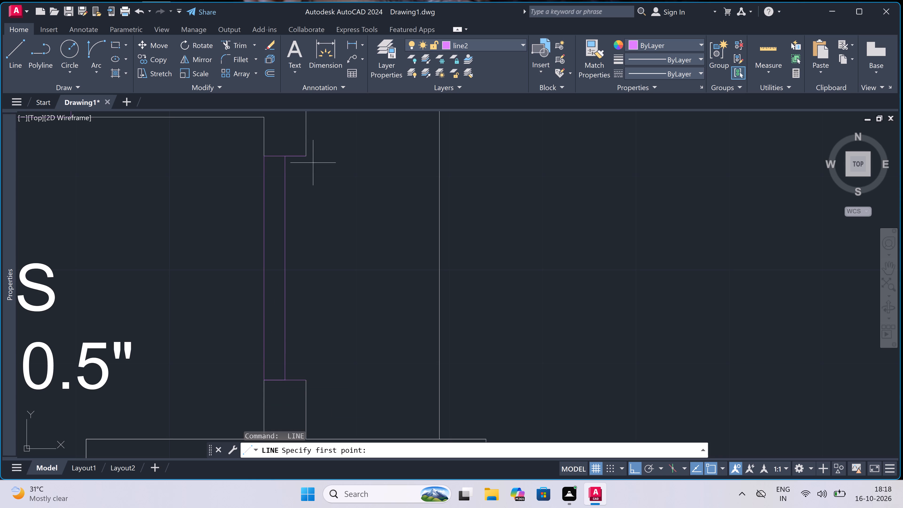
{"action": "left_click", "coordinate": [308, 157]}
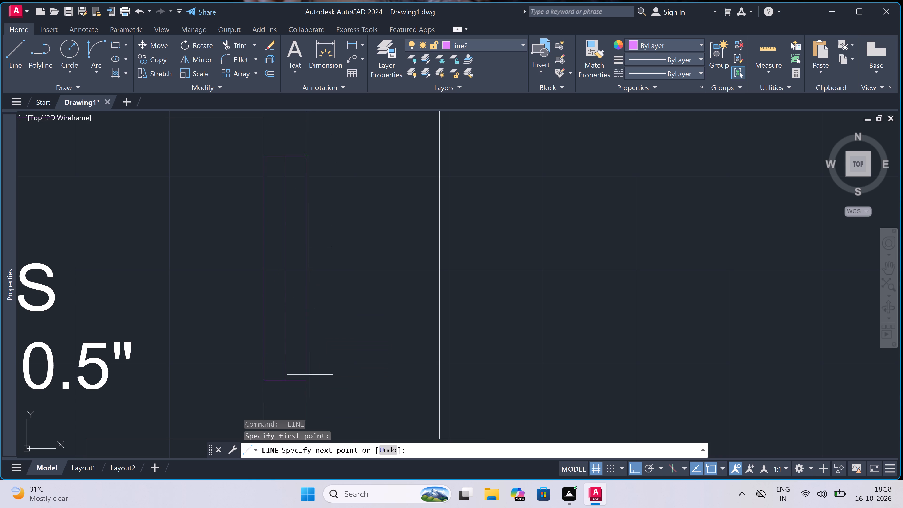
{"action": "left_click", "coordinate": [302, 382]}
{"action": "key", "text": "Escape"}
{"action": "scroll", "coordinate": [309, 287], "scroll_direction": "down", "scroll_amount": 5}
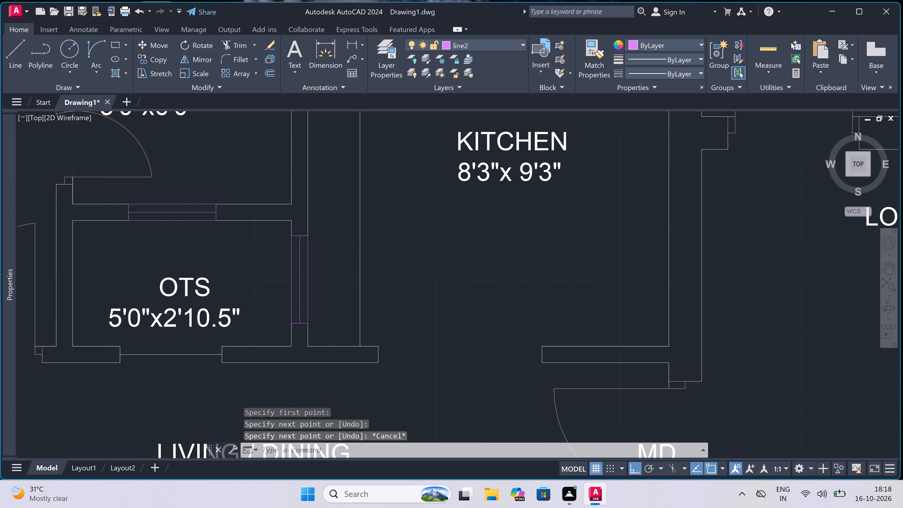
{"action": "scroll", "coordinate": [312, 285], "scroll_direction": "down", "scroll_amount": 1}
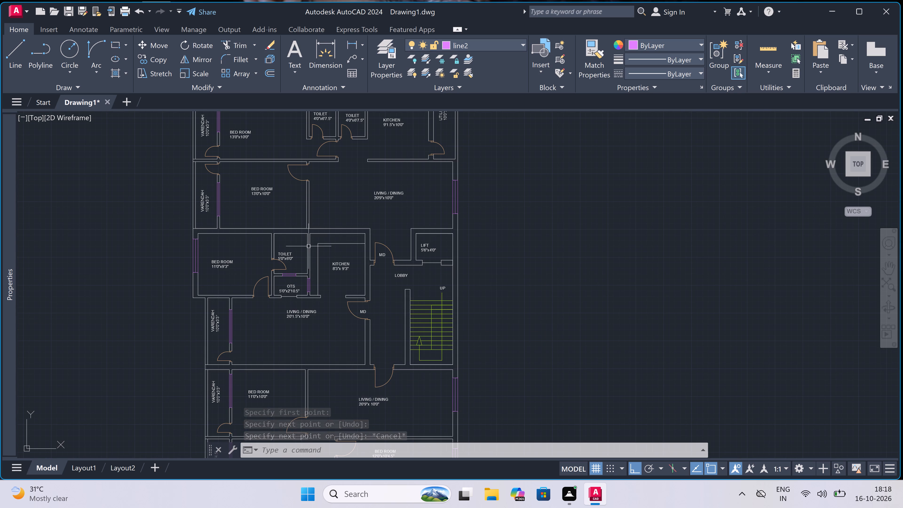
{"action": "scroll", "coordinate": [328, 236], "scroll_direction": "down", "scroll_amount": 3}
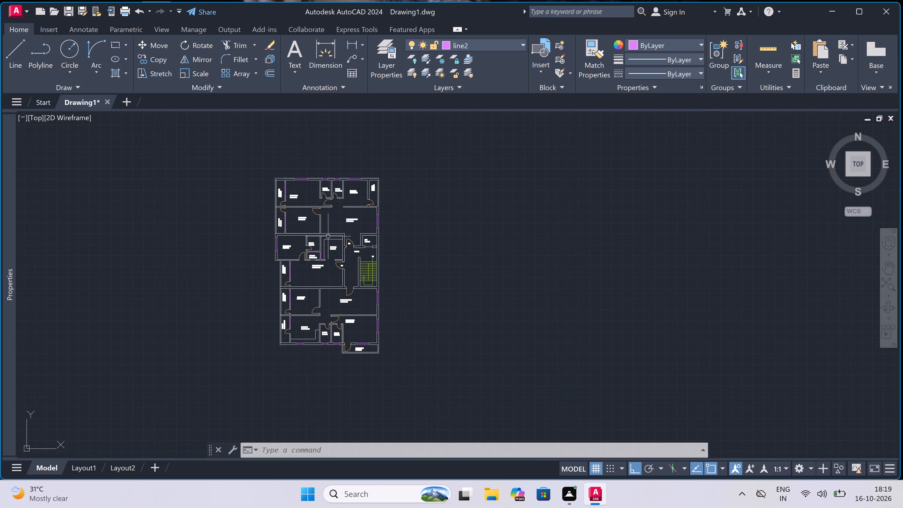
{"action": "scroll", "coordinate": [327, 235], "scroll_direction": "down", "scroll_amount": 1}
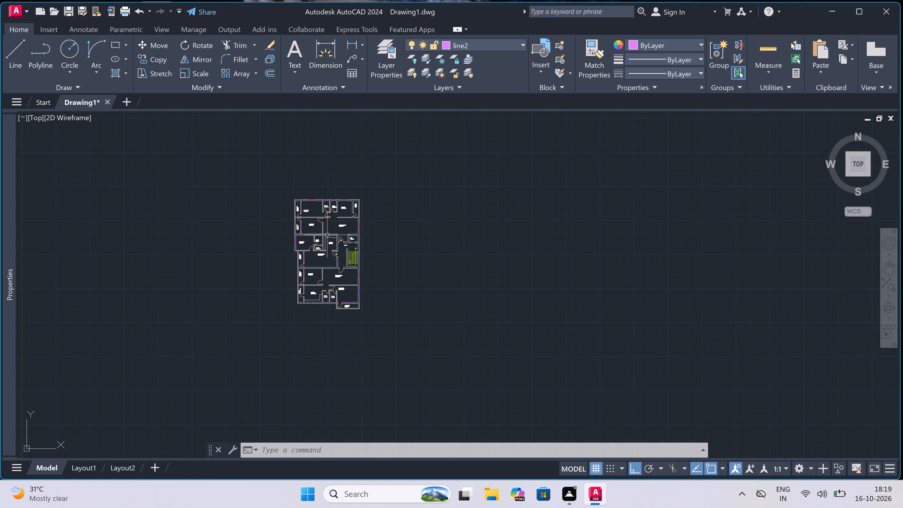
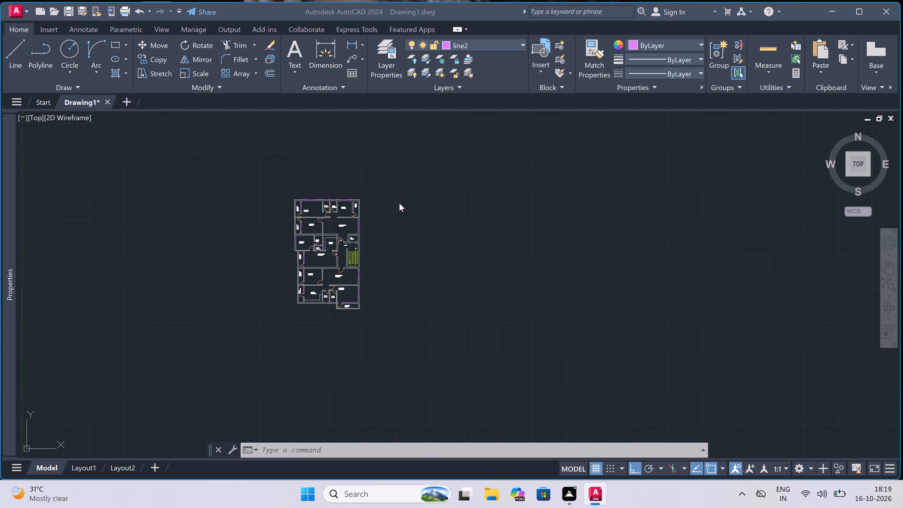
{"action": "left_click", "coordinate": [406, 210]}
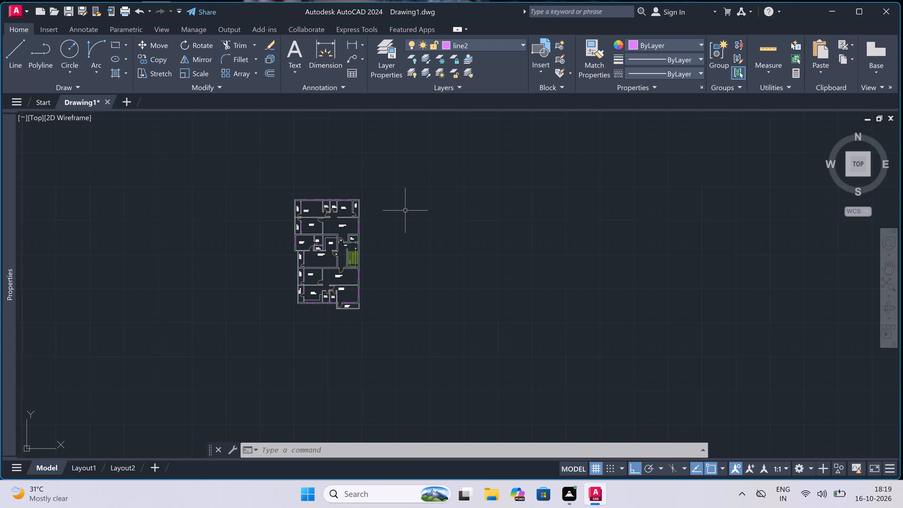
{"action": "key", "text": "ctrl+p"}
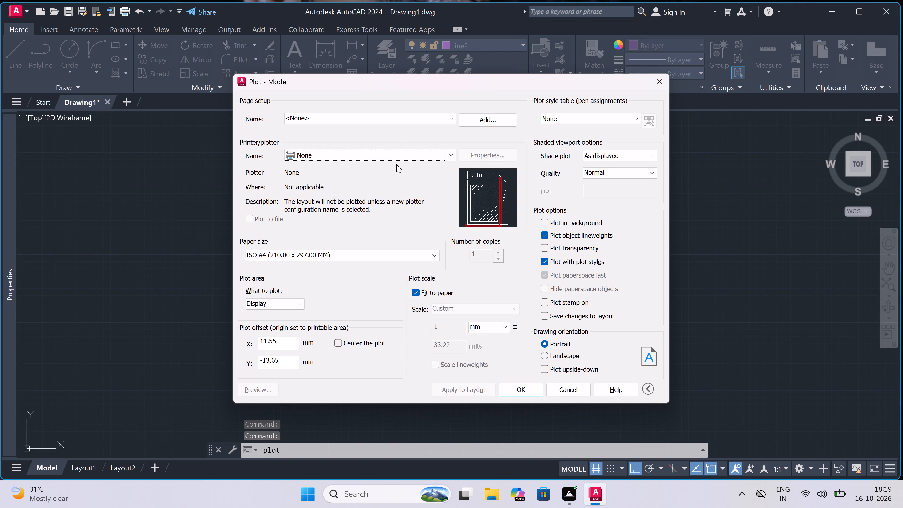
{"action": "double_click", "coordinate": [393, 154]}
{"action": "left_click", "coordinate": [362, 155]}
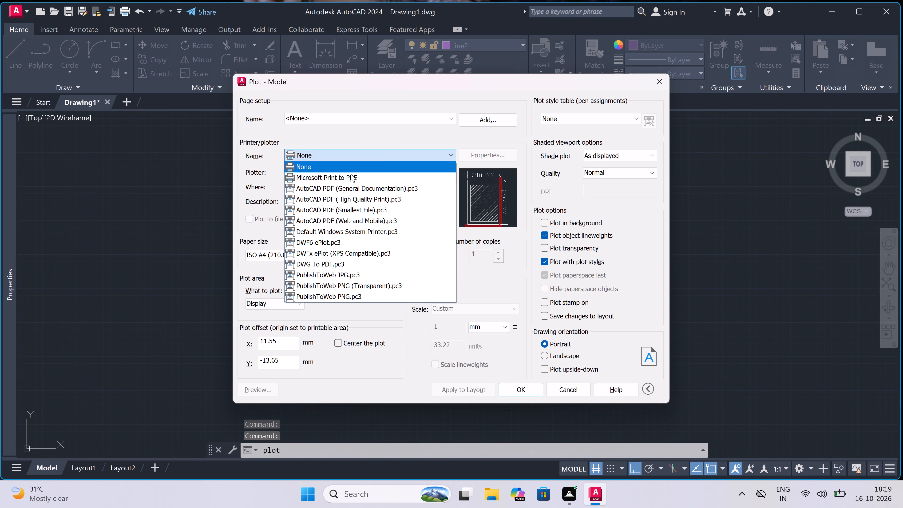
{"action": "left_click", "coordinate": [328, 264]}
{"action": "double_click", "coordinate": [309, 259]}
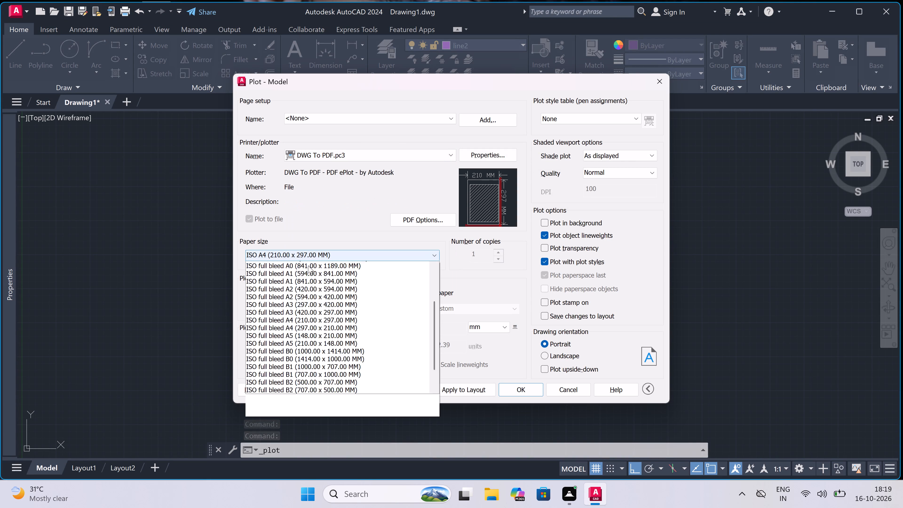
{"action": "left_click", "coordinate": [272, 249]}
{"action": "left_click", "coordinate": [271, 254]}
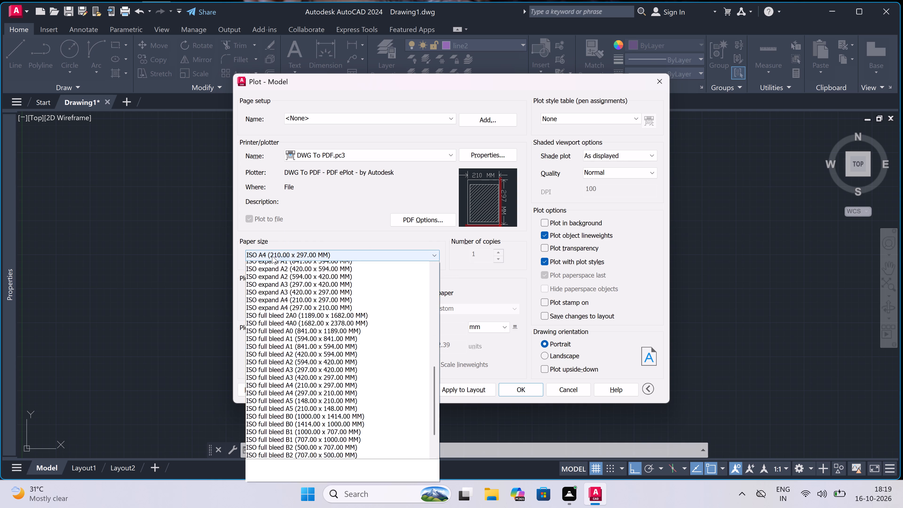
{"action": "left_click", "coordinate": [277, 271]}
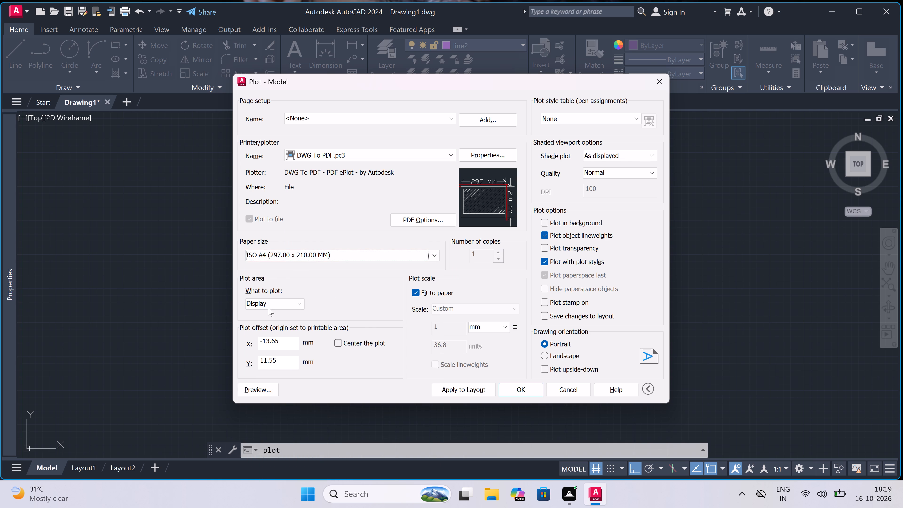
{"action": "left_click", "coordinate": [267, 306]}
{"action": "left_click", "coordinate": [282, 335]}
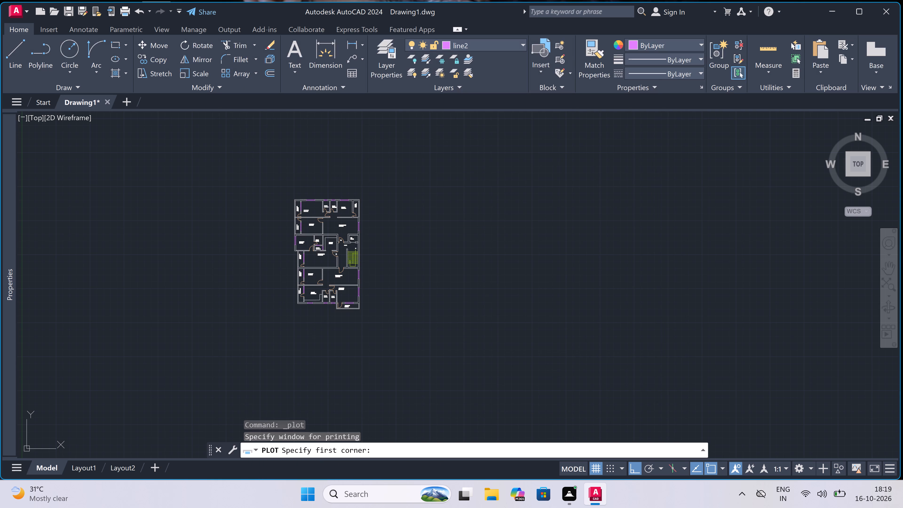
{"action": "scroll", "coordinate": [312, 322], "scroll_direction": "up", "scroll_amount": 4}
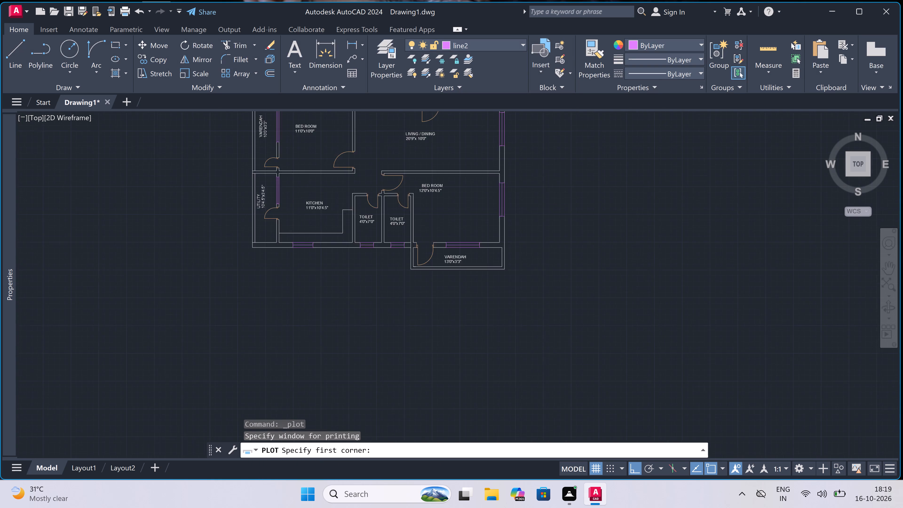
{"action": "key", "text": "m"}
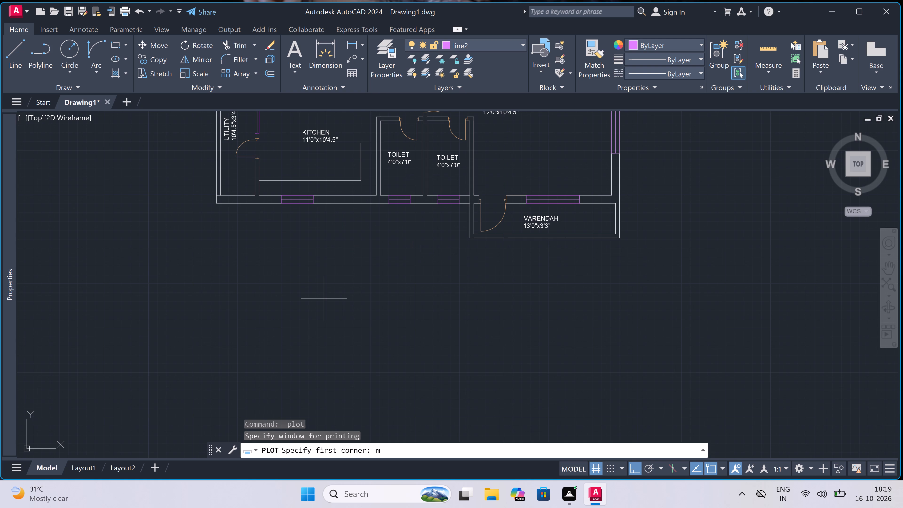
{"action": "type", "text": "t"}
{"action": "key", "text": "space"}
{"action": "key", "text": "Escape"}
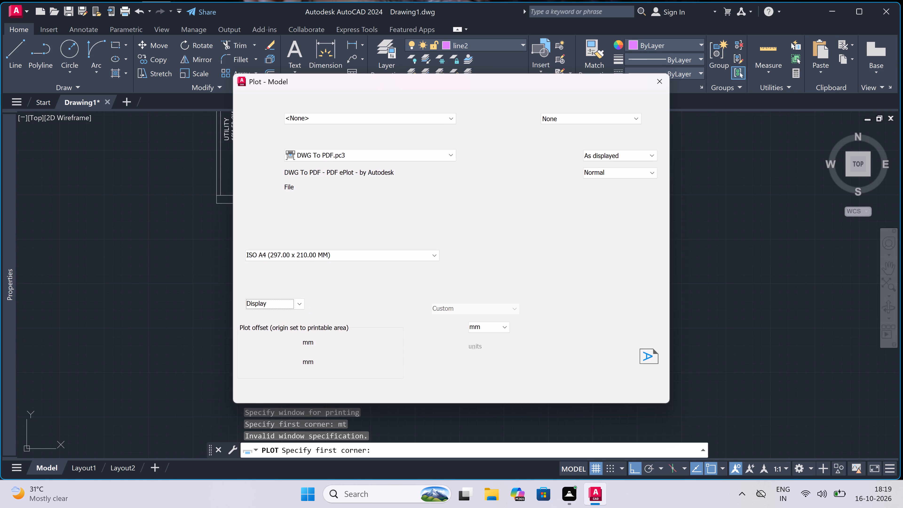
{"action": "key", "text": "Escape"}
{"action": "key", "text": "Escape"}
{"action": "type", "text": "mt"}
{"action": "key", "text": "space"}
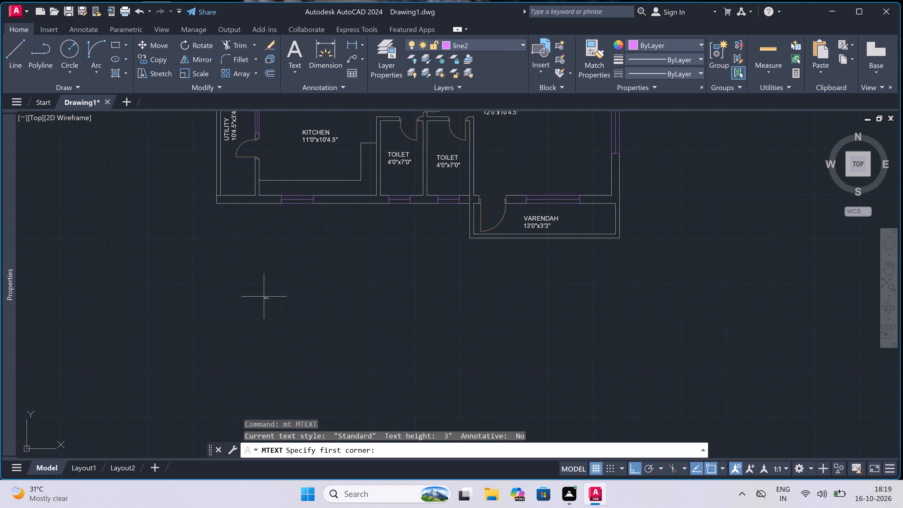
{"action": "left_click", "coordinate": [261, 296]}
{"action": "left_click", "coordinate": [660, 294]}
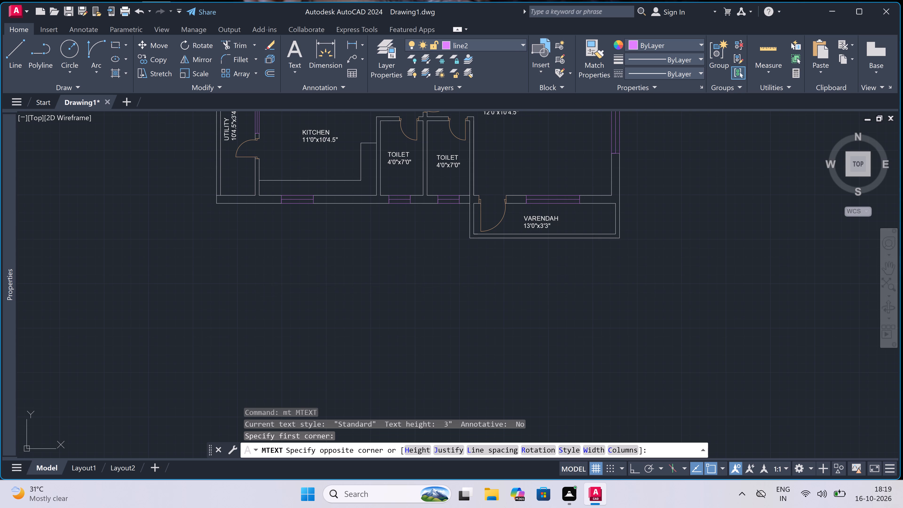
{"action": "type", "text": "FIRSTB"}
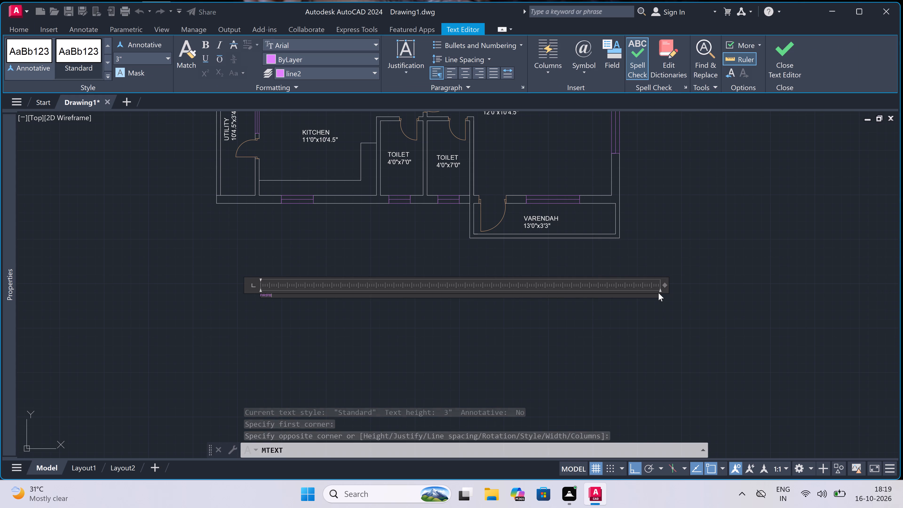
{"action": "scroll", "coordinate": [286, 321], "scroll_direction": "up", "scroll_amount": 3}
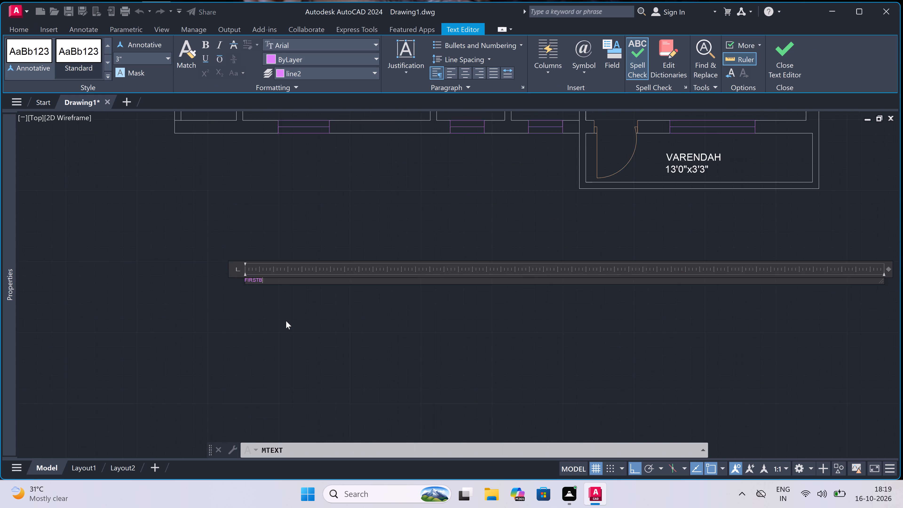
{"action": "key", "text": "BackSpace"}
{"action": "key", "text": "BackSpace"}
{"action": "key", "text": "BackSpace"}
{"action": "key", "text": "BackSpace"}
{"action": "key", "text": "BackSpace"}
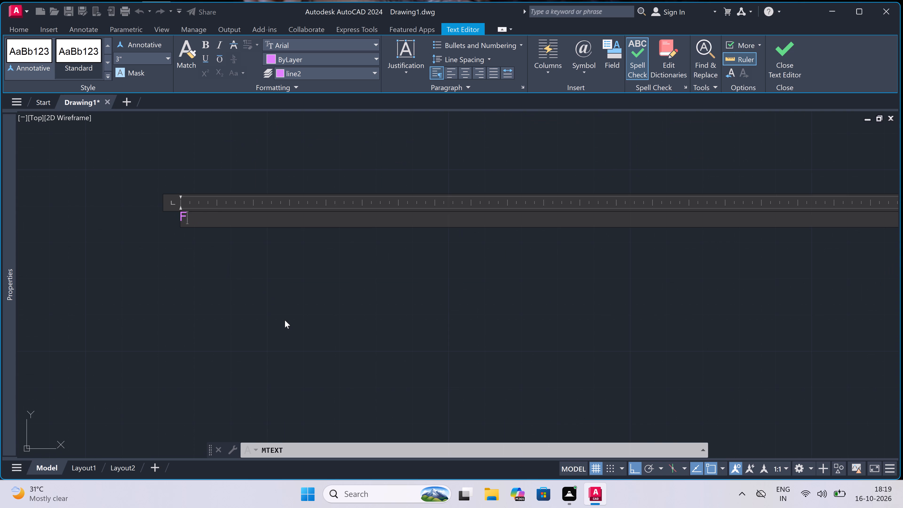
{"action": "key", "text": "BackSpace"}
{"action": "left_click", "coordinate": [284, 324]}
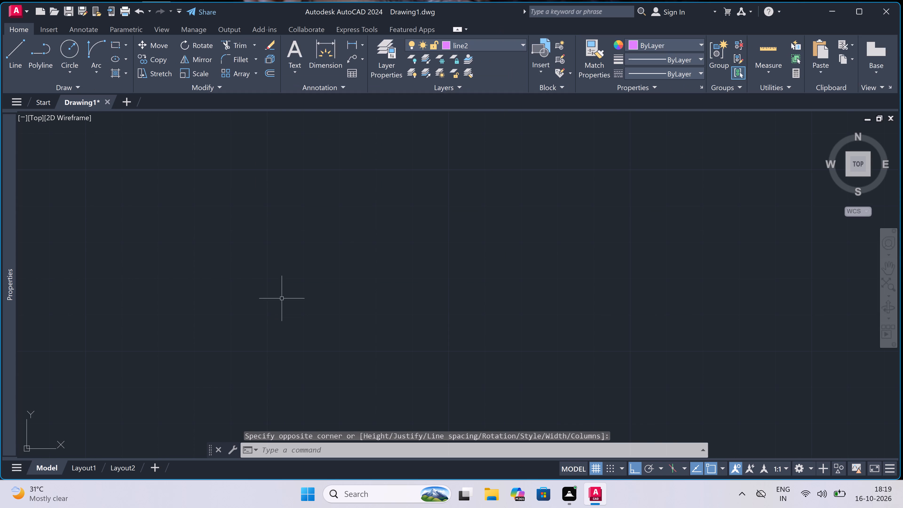
Make layer 0 current and add the multiline text title FIRST FLOOR PLAN below the plan's south wall.
{"action": "scroll", "coordinate": [286, 280], "scroll_direction": "down", "scroll_amount": 2}
{"action": "scroll", "coordinate": [293, 242], "scroll_direction": "down", "scroll_amount": 3}
{"action": "scroll", "coordinate": [292, 236], "scroll_direction": "up", "scroll_amount": 2}
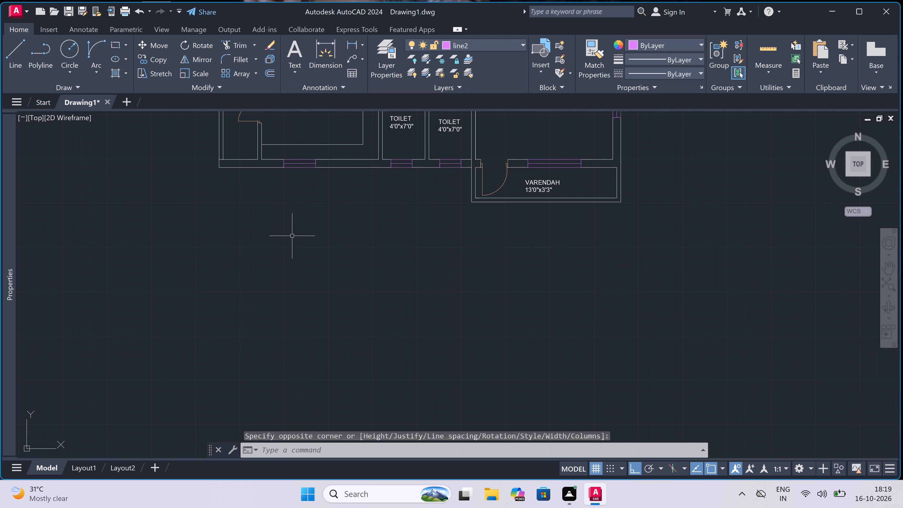
{"action": "left_click", "coordinate": [496, 40]}
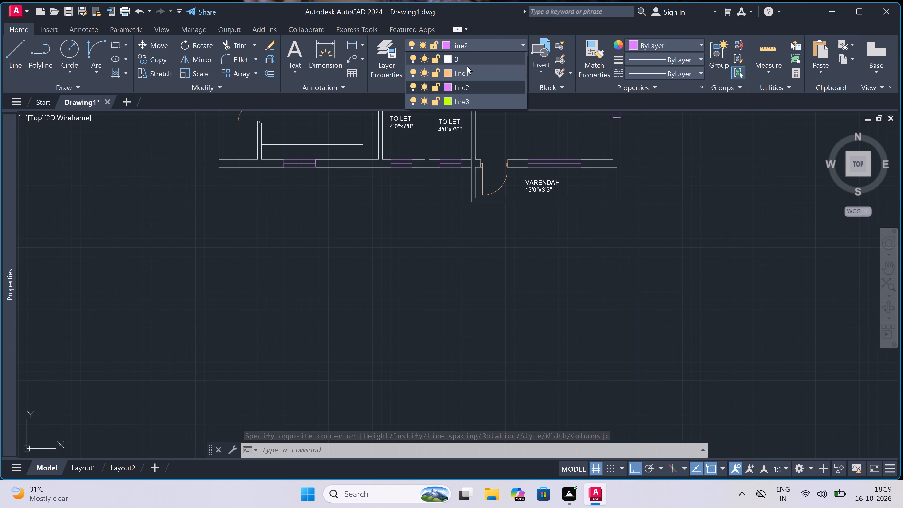
{"action": "double_click", "coordinate": [467, 59]}
{"action": "key", "text": "space"}
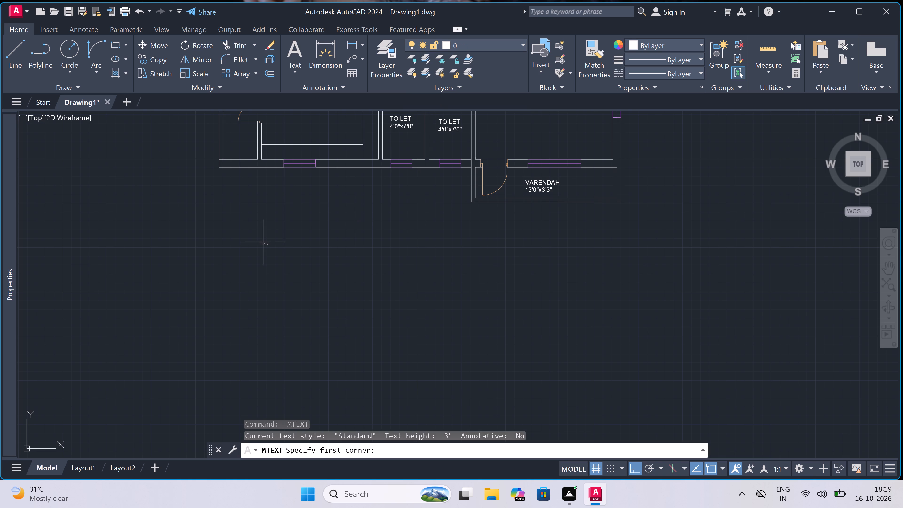
{"action": "double_click", "coordinate": [260, 247]}
{"action": "double_click", "coordinate": [677, 276]}
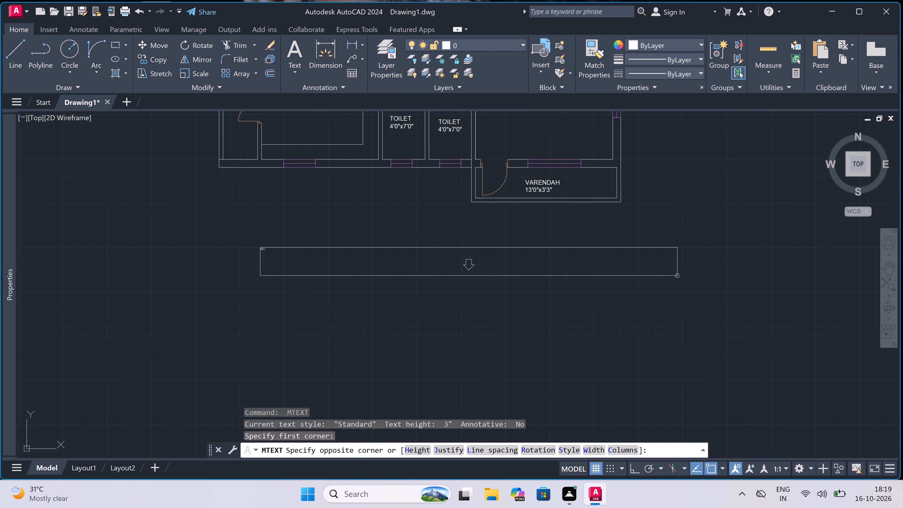
{"action": "type", "text": "FIRST"}
{"action": "key", "text": "space"}
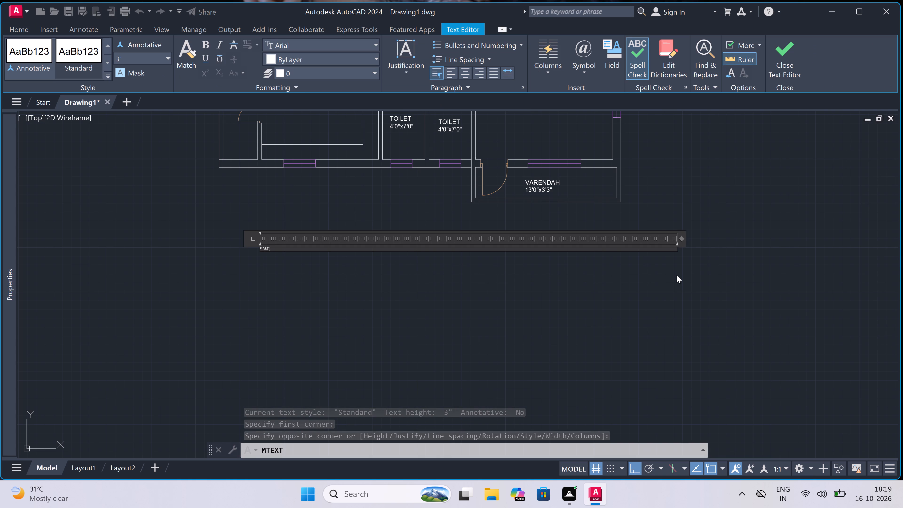
{"action": "type", "text": "FLOOR PLAN"}
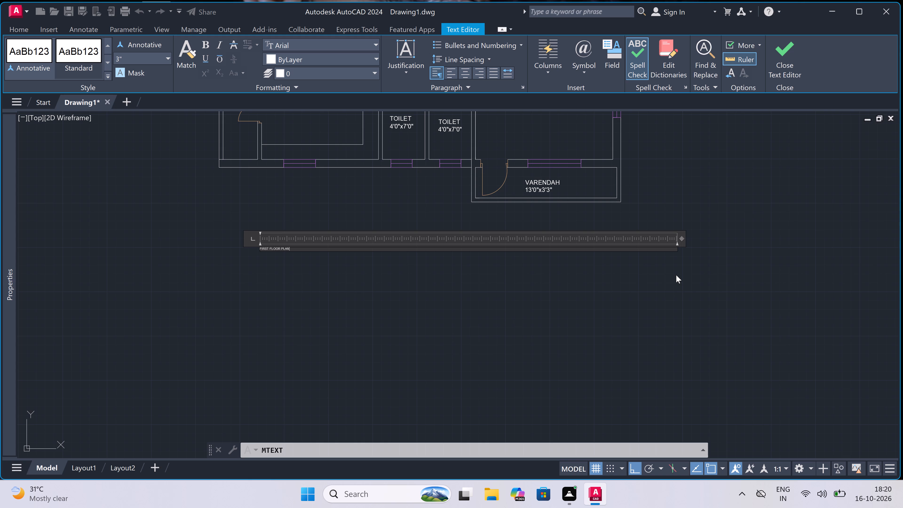
{"action": "scroll", "coordinate": [404, 396], "scroll_direction": "up", "scroll_amount": 1}
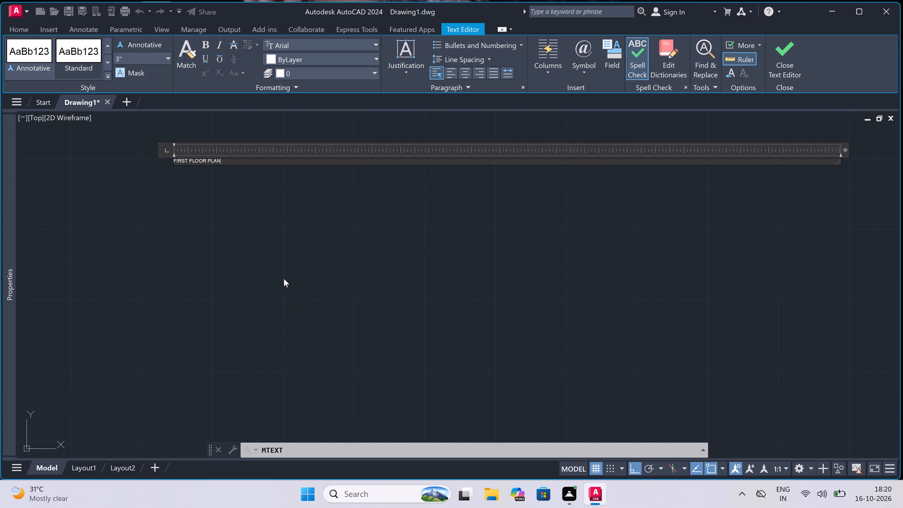
{"action": "scroll", "coordinate": [330, 311], "scroll_direction": "down", "scroll_amount": 3}
{"action": "scroll", "coordinate": [232, 273], "scroll_direction": "up", "scroll_amount": 3}
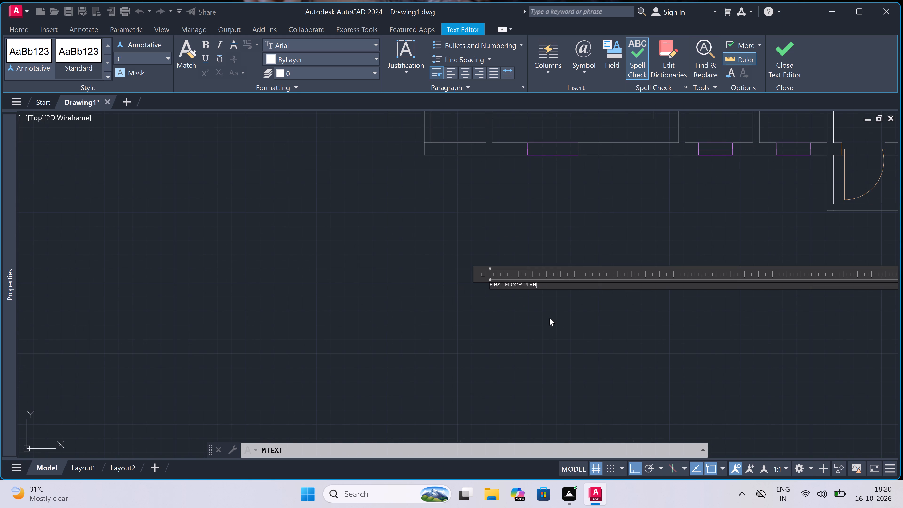
{"action": "left_click", "coordinate": [531, 303]}
Set the text height of the FIRST FLOOR PLAN title to 2'.
{"action": "double_click", "coordinate": [532, 265]}
{"action": "left_click", "coordinate": [450, 340]}
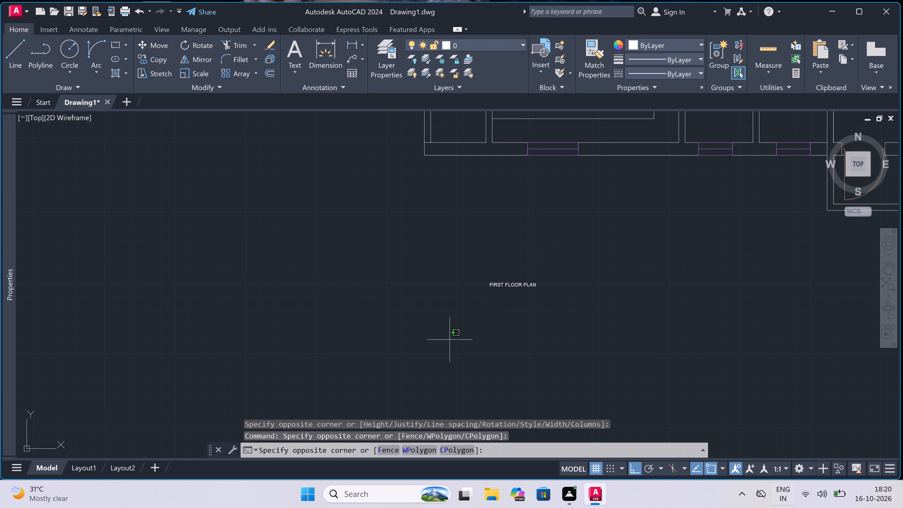
{"action": "key", "text": "Escape"}
{"action": "double_click", "coordinate": [564, 264]}
{"action": "left_click", "coordinate": [437, 325]}
{"action": "right_click", "coordinate": [351, 257]}
{"action": "right_click", "coordinate": [350, 258]}
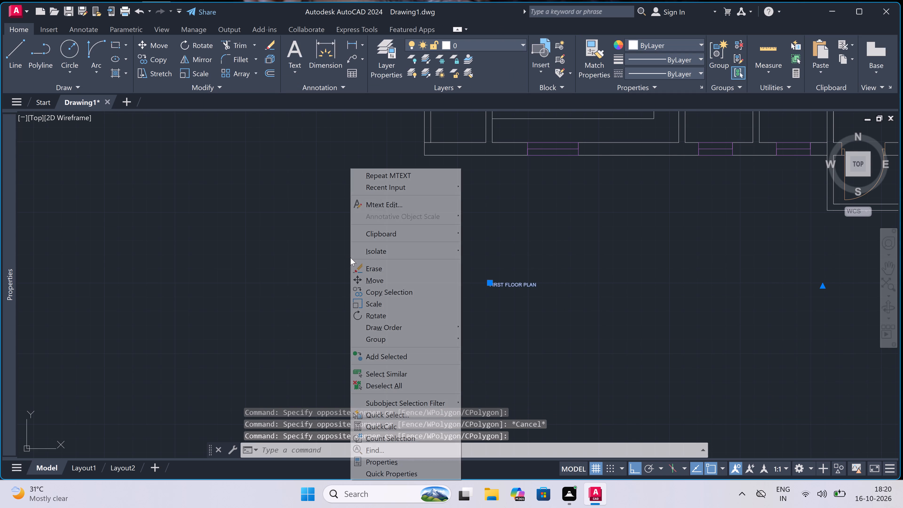
{"action": "left_click", "coordinate": [400, 456]}
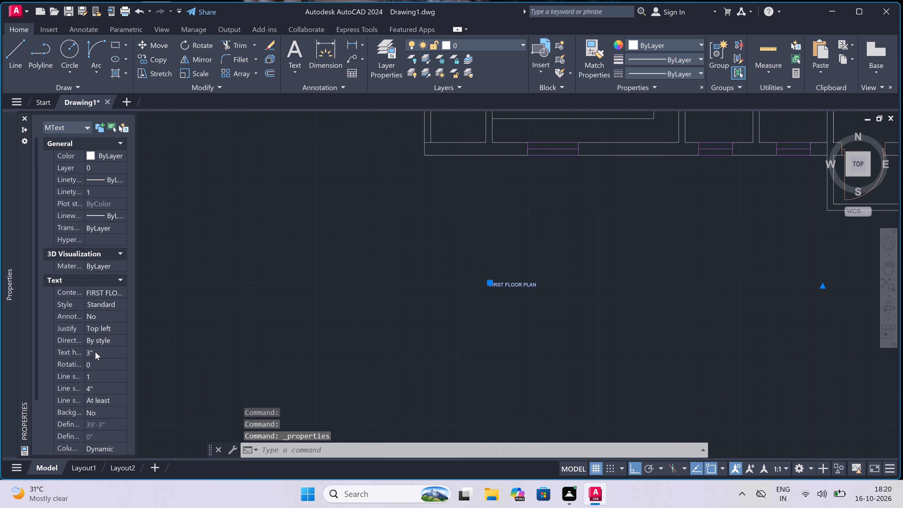
{"action": "double_click", "coordinate": [95, 352]}
{"action": "key", "text": "BackSpace"}
{"action": "key", "text": "BackSpace"}
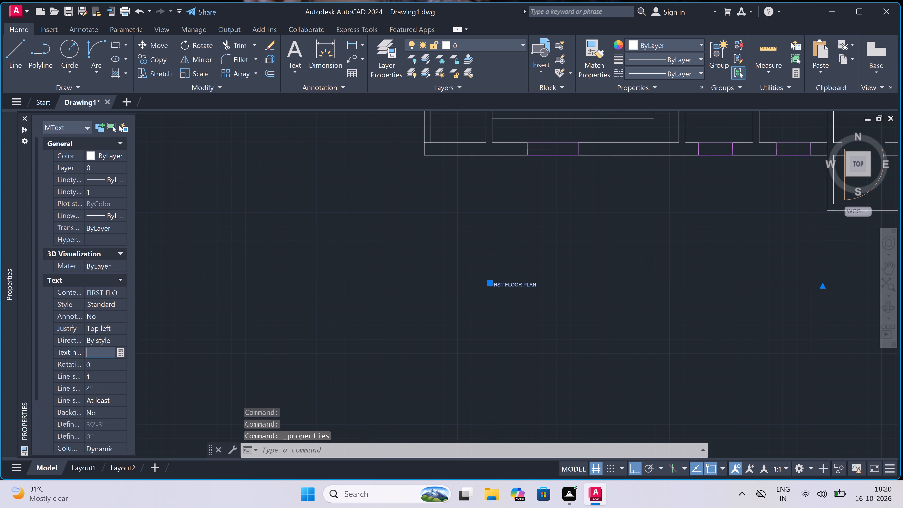
{"action": "key", "text": "1"}
{"action": "key", "text": "BackSpace"}
{"action": "type", "text": "2'"}
{"action": "left_click", "coordinate": [399, 307]}
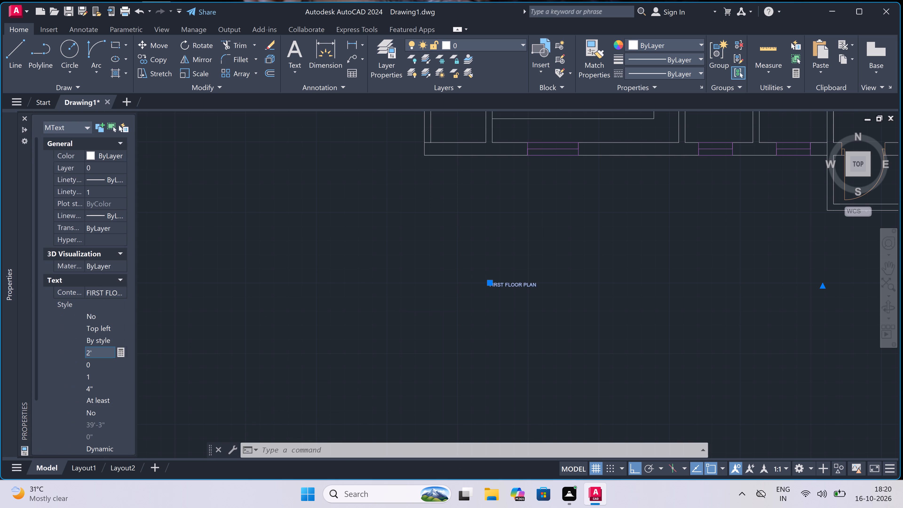
{"action": "key", "text": "Escape"}
Move the FIRST FLOOR PLAN title slightly north so it sits closer beneath the plan's south wall.
{"action": "scroll", "coordinate": [398, 307], "scroll_direction": "down", "scroll_amount": 3}
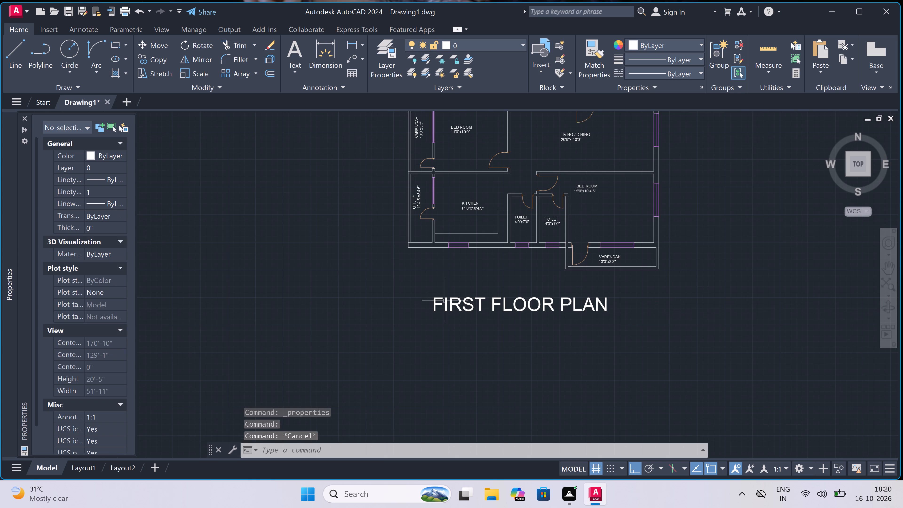
{"action": "scroll", "coordinate": [549, 303], "scroll_direction": "up", "scroll_amount": 1}
{"action": "left_click", "coordinate": [537, 299]}
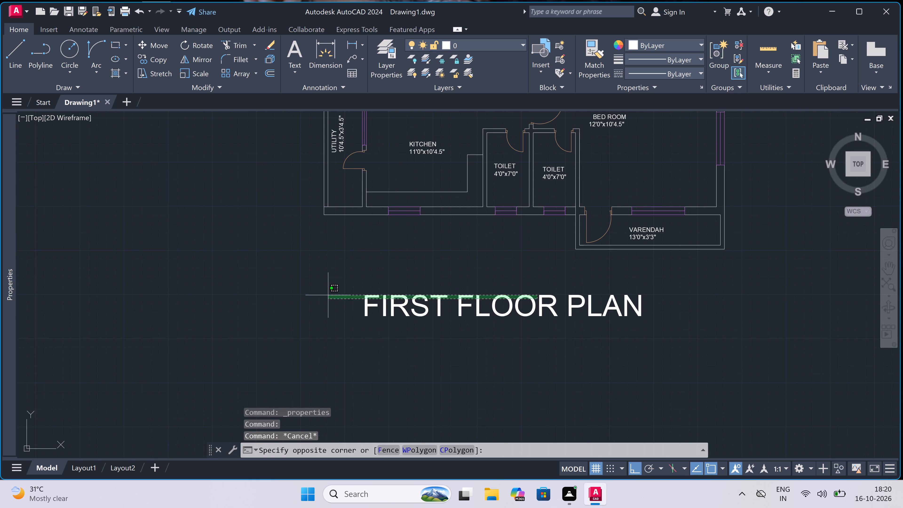
{"action": "left_click", "coordinate": [327, 297]}
{"action": "double_click", "coordinate": [363, 294]}
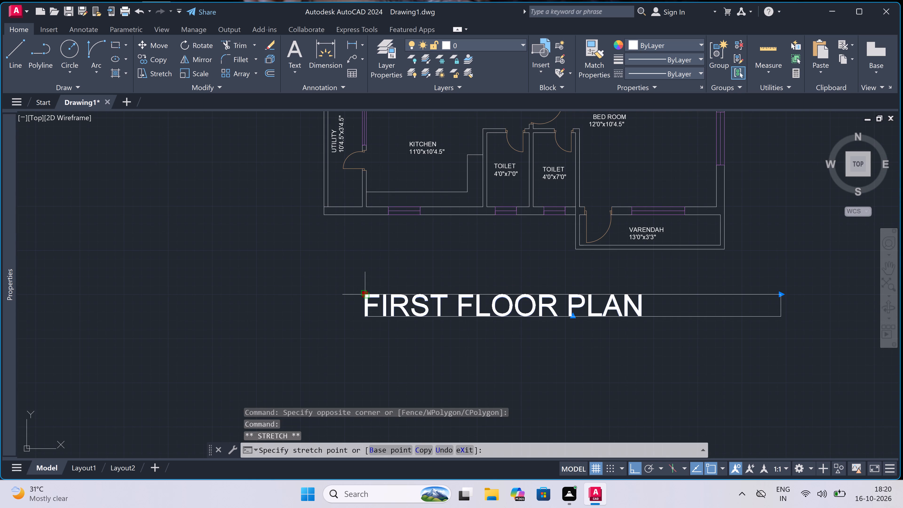
{"action": "left_click", "coordinate": [387, 271]}
{"action": "key", "text": "Escape"}
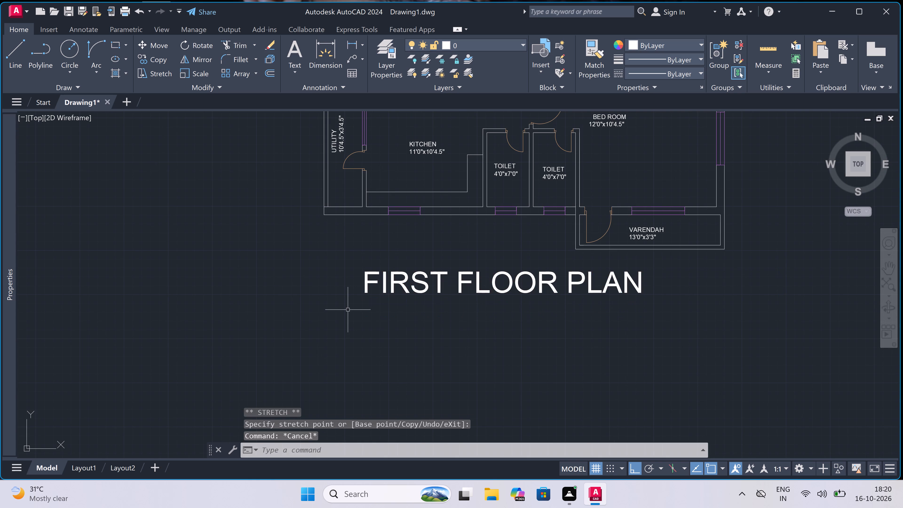
Draw a rectangular frame around the whole floor plan and its FIRST FLOOR PLAN title, leaving a margin on all sides.
{"action": "scroll", "coordinate": [348, 310], "scroll_direction": "down", "scroll_amount": 5}
{"action": "type", "text": "REC"}
{"action": "key", "text": "space"}
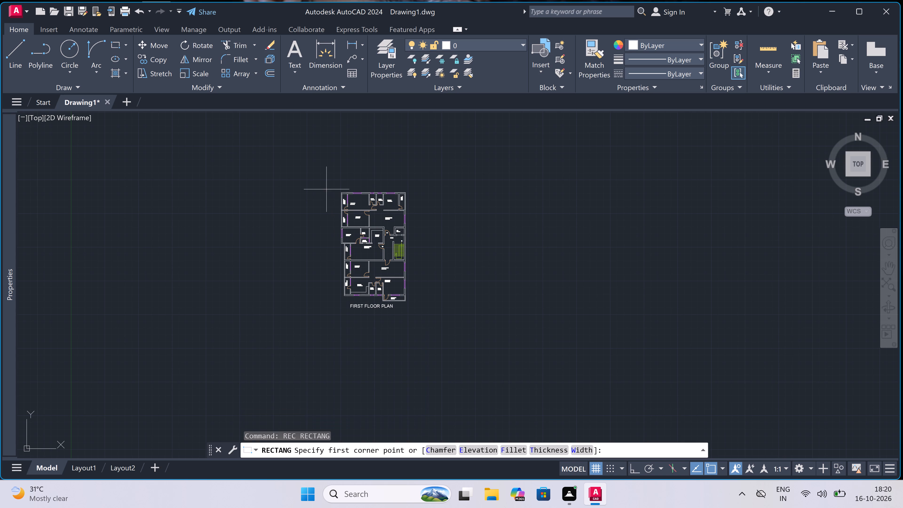
{"action": "left_click", "coordinate": [323, 178]}
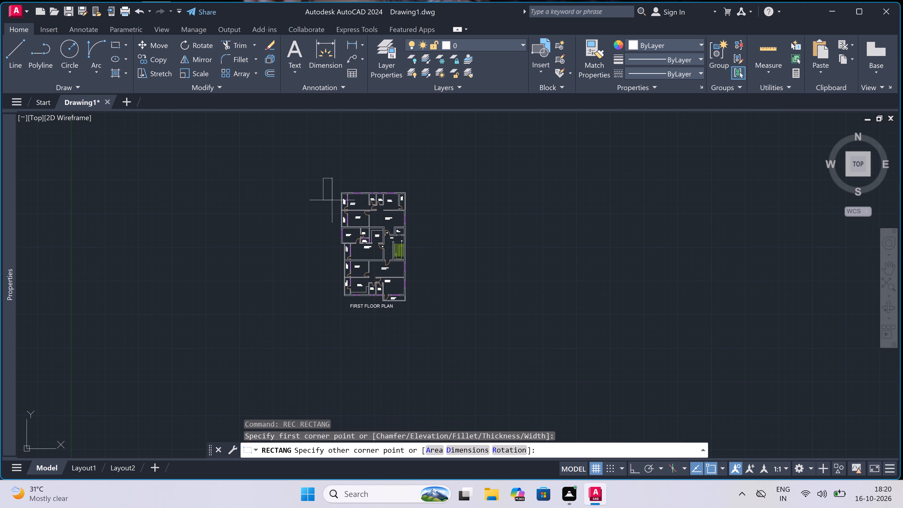
{"action": "left_click", "coordinate": [423, 324]}
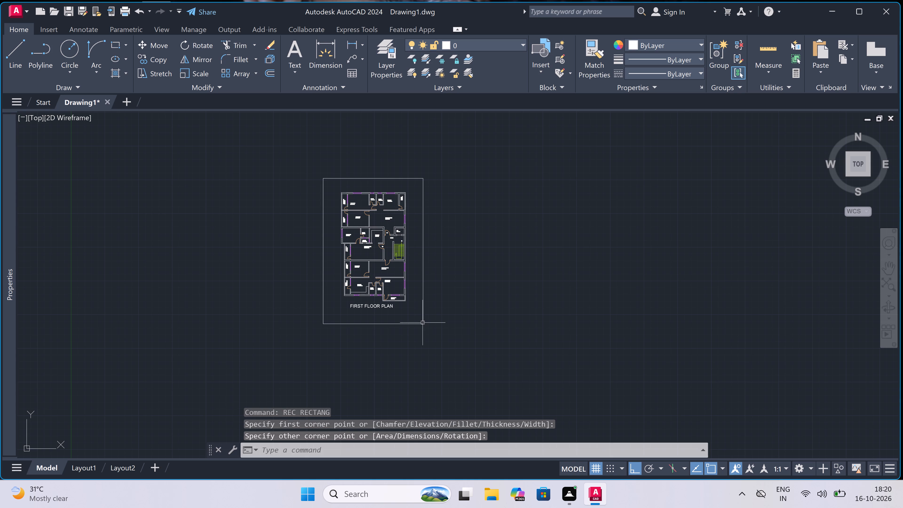
Draw a horizontal underline about 29'-8" long beneath the FIRST FLOOR PLAN title, extending slightly past both ends of the text.
{"action": "key", "text": "l"}
{"action": "key", "text": "space"}
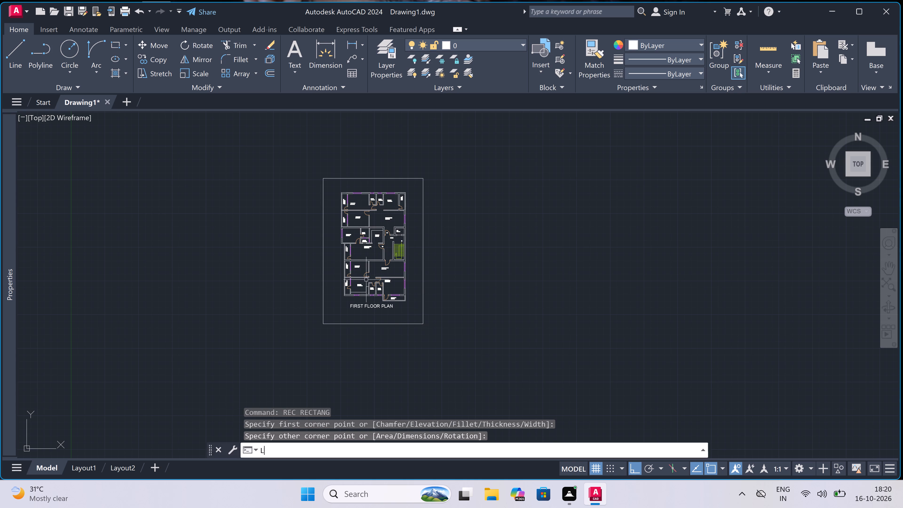
{"action": "scroll", "coordinate": [365, 280], "scroll_direction": "up", "scroll_amount": 2}
{"action": "scroll", "coordinate": [347, 342], "scroll_direction": "up", "scroll_amount": 3}
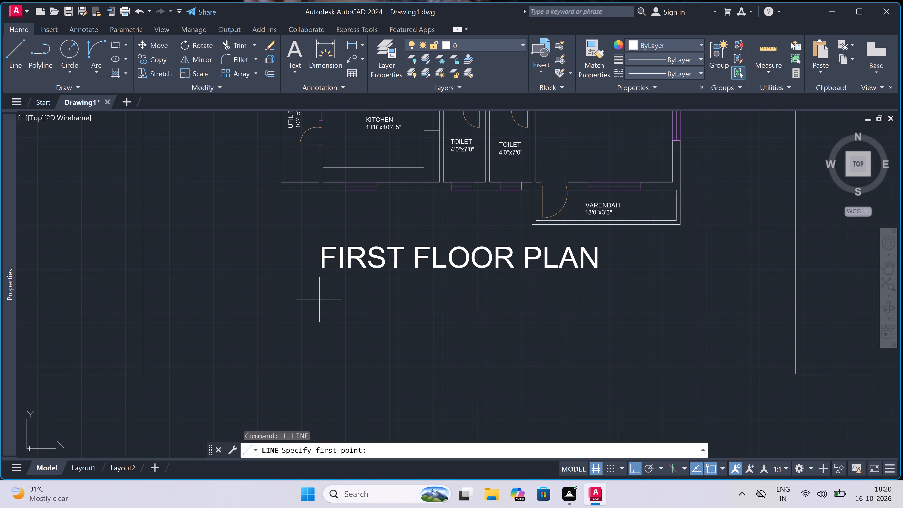
{"action": "left_click", "coordinate": [302, 288]}
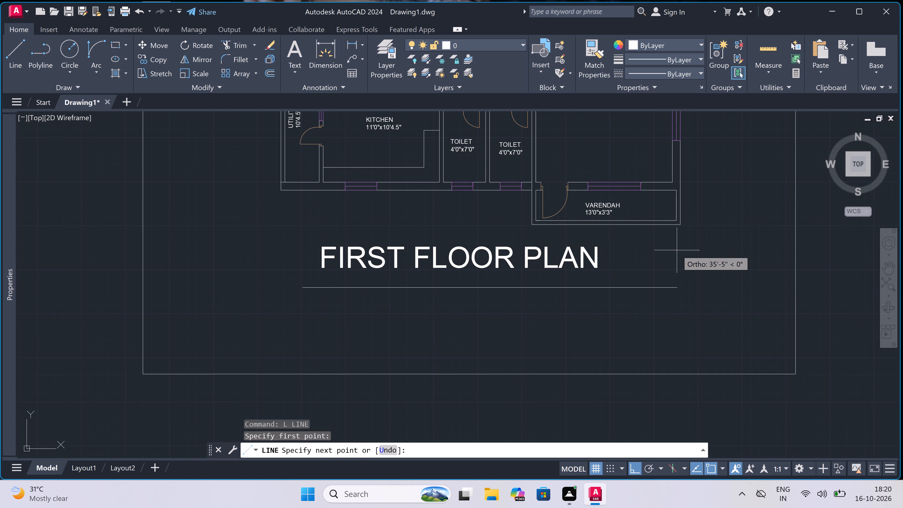
{"action": "double_click", "coordinate": [616, 283]}
{"action": "key", "text": "Escape"}
{"action": "scroll", "coordinate": [319, 300], "scroll_direction": "down", "scroll_amount": 4}
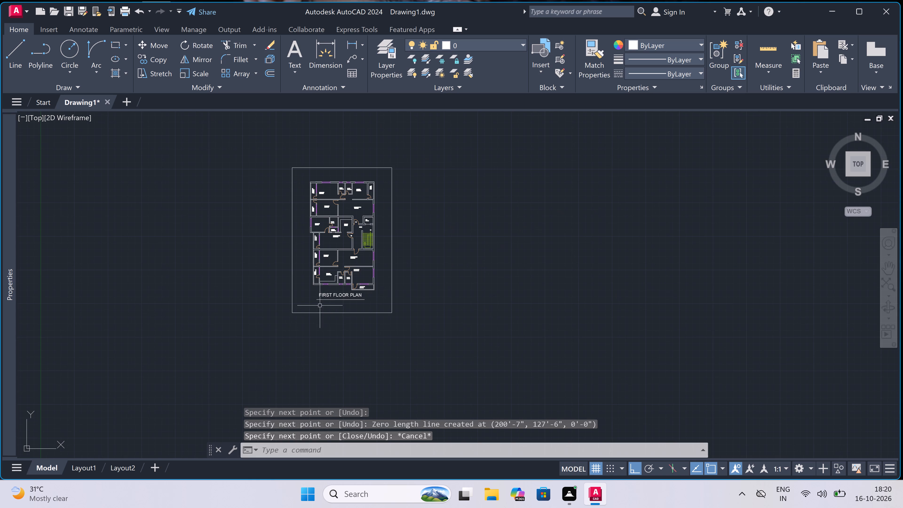
{"action": "scroll", "coordinate": [462, 167], "scroll_direction": "up", "scroll_amount": 1}
{"action": "scroll", "coordinate": [427, 209], "scroll_direction": "down", "scroll_amount": 1}
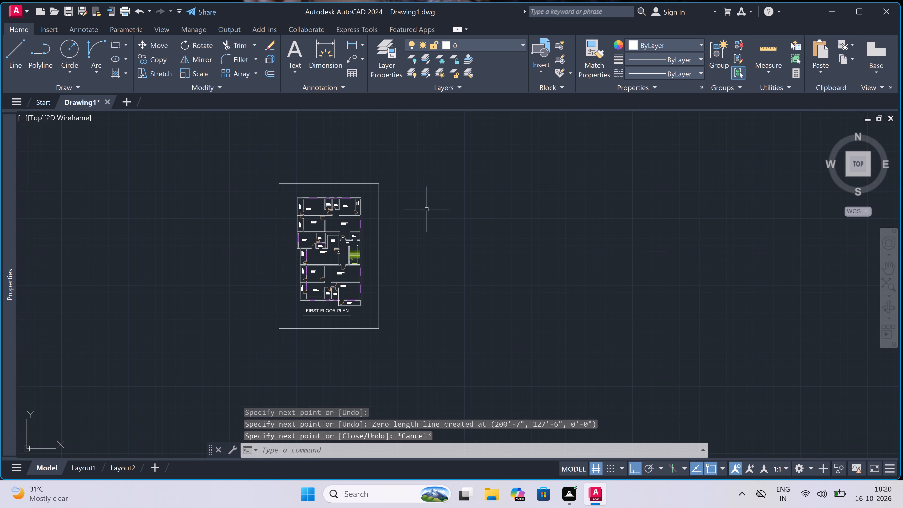
Start a plot with the DWG To PDF.pc3 plotter and set the paper size to ISO A4 (297.00 x 210.00 MM).
{"action": "key", "text": "ctrl+p"}
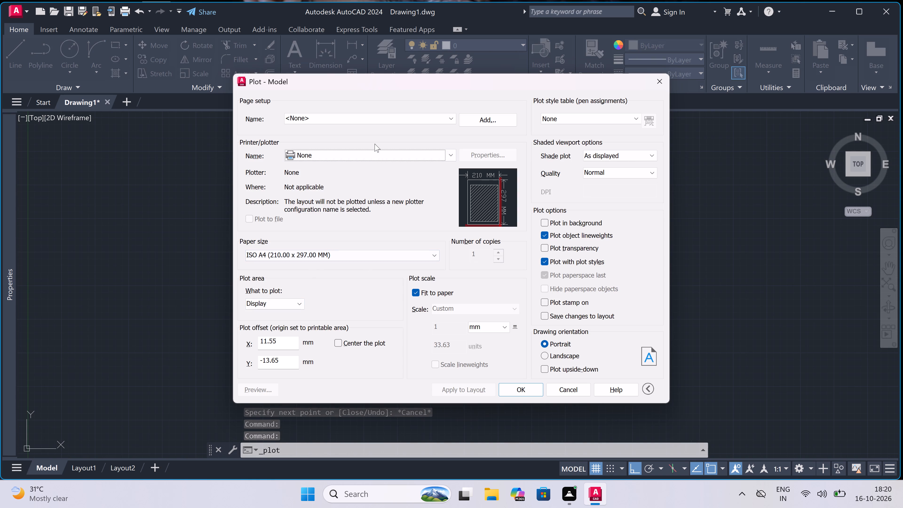
{"action": "left_click", "coordinate": [371, 155]}
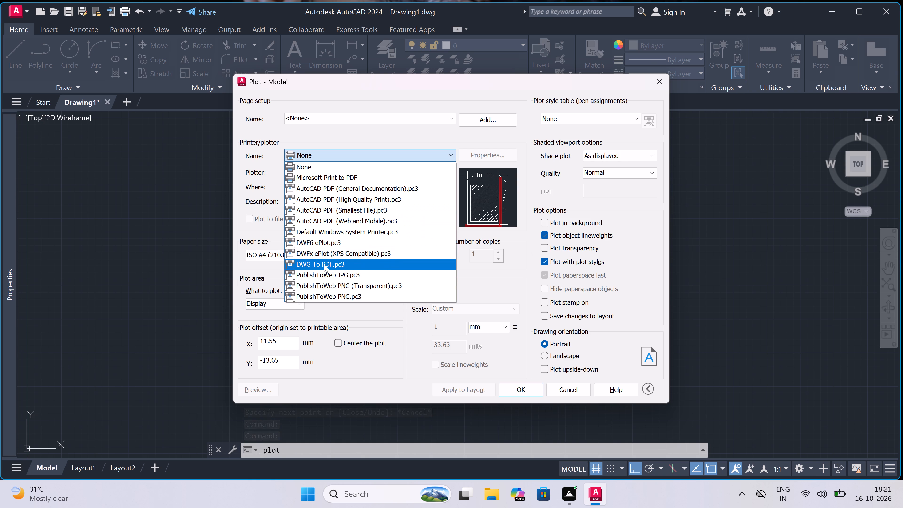
{"action": "left_click", "coordinate": [325, 266]}
{"action": "left_click", "coordinate": [307, 249]}
{"action": "left_click", "coordinate": [300, 250]}
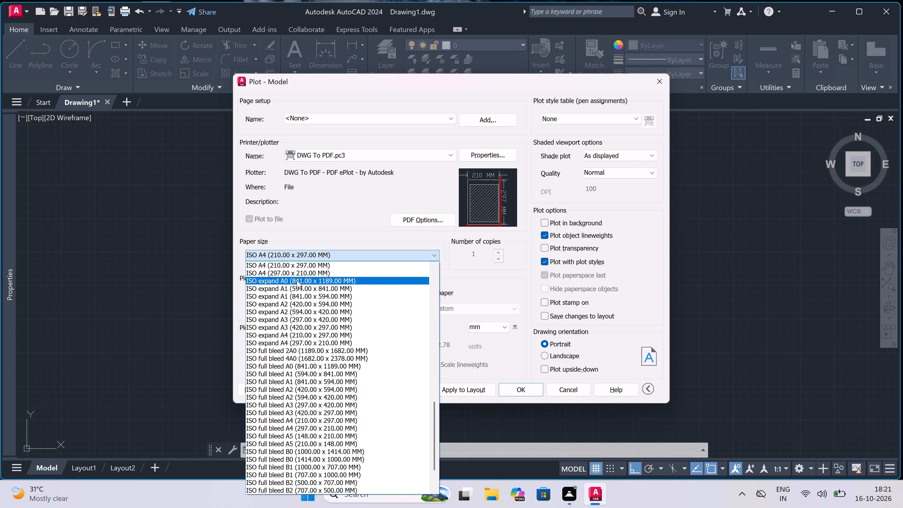
{"action": "left_click", "coordinate": [295, 274]}
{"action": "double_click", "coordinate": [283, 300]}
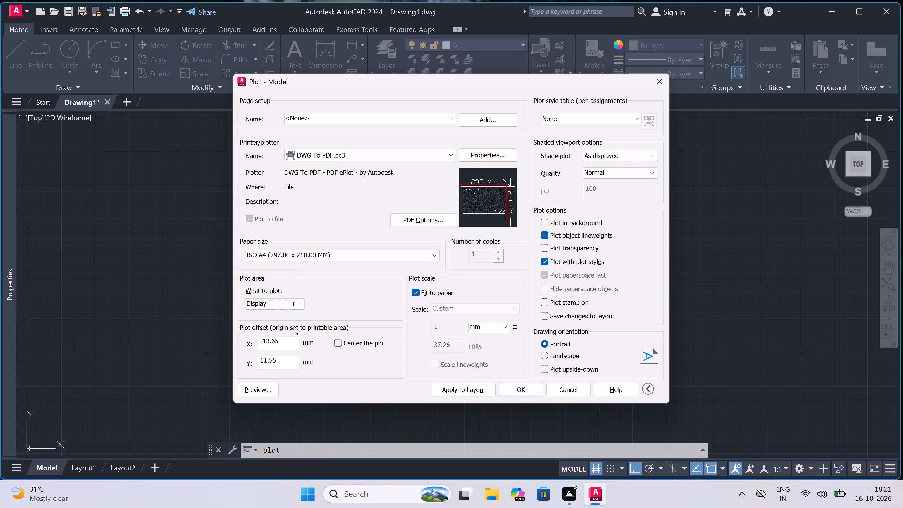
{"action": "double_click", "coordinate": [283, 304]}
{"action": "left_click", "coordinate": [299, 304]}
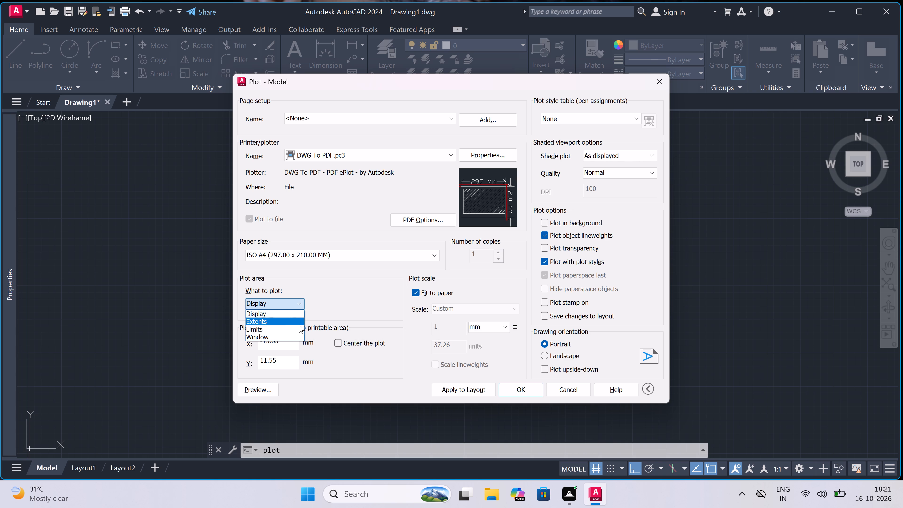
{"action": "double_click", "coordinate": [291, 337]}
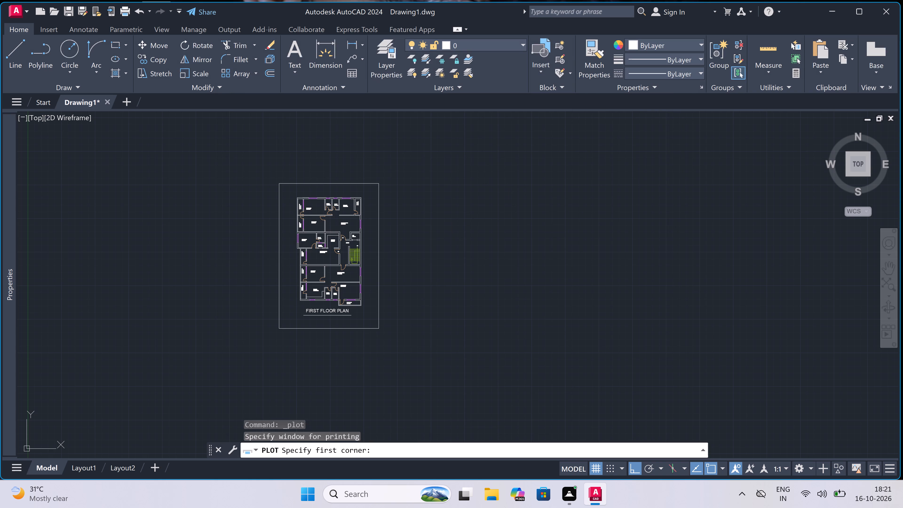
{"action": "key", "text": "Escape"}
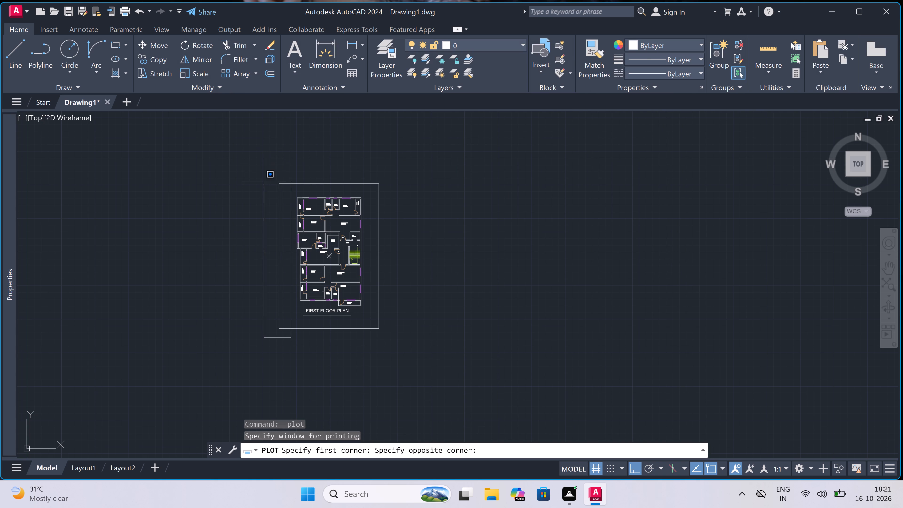
Set the plot area to a window spanning opposite corners of the rectangular frame and center the plot.
{"action": "double_click", "coordinate": [281, 307]}
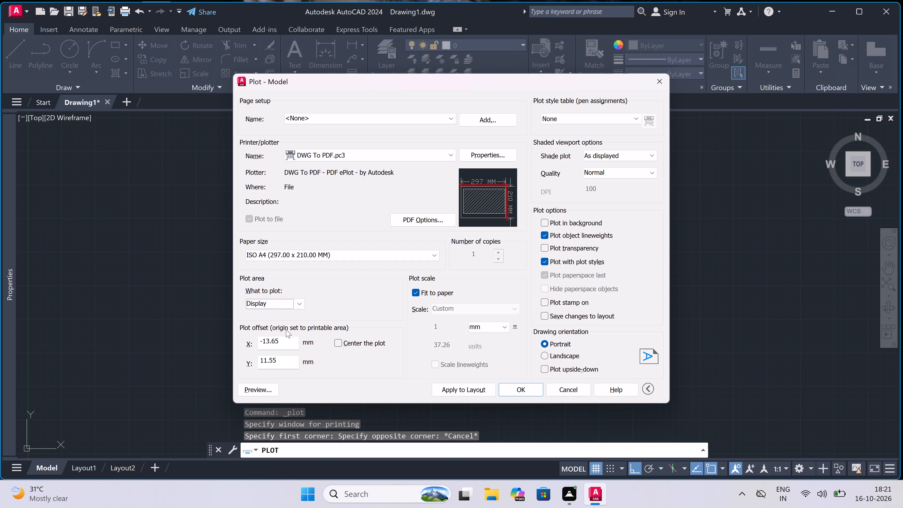
{"action": "left_click", "coordinate": [289, 303]}
{"action": "left_click", "coordinate": [295, 336]}
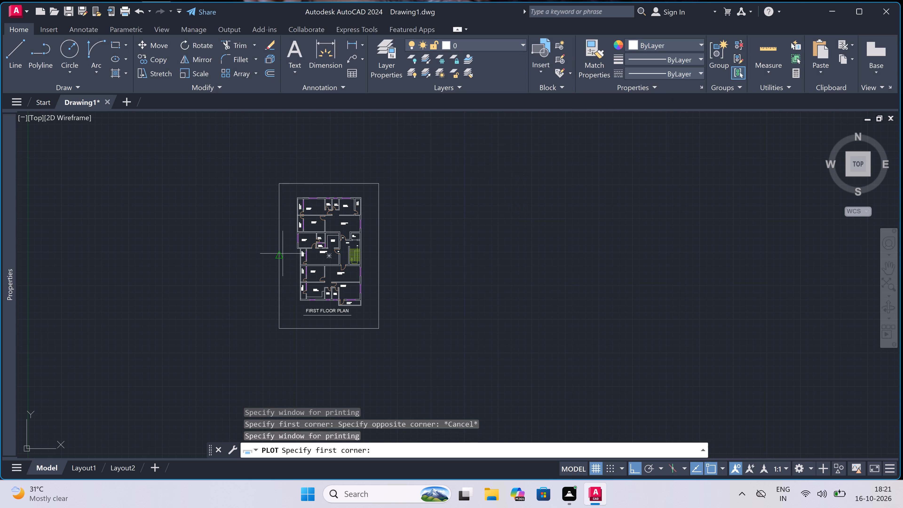
{"action": "left_click", "coordinate": [281, 181]}
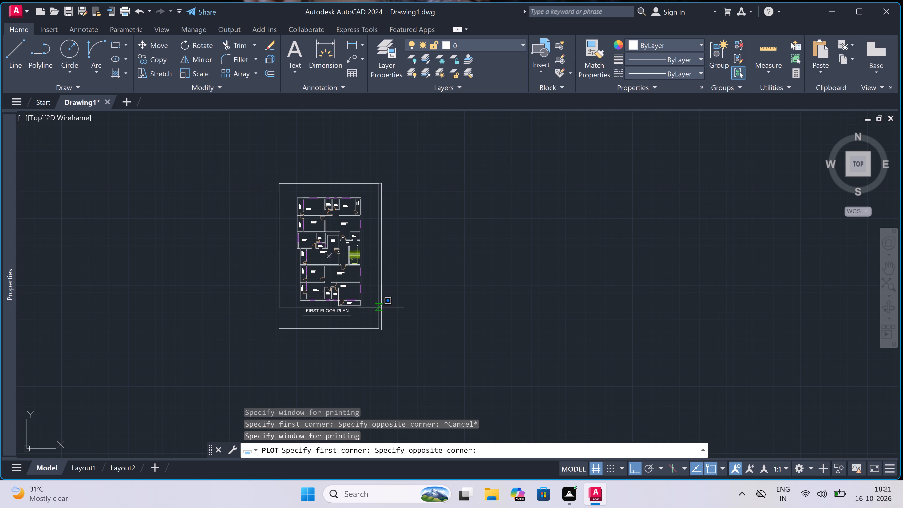
{"action": "double_click", "coordinate": [378, 327]}
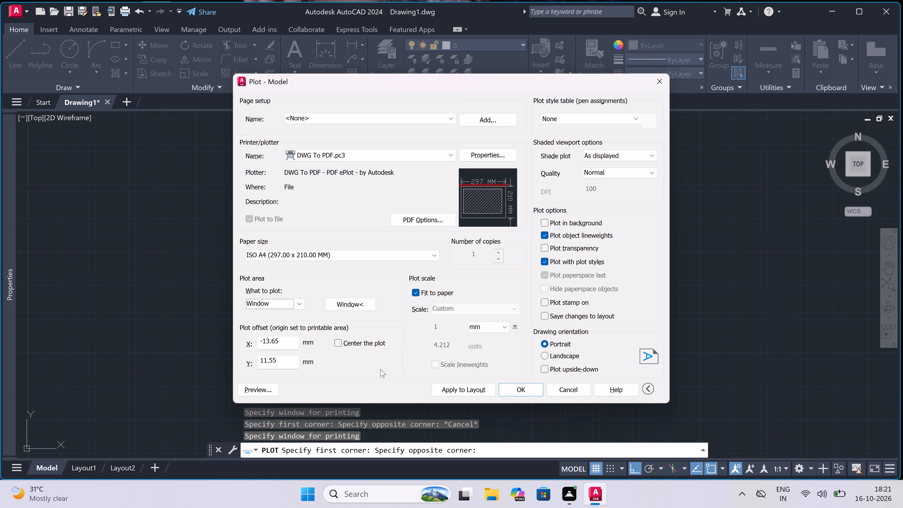
{"action": "left_click", "coordinate": [338, 343]}
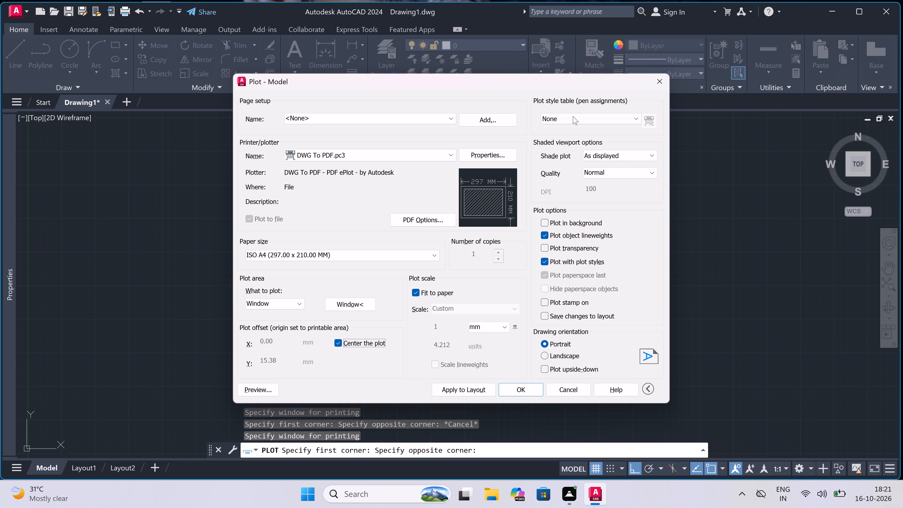
Assign the acad.ctb plot style table to all layouts and apply the plot settings to the layout.
{"action": "left_click", "coordinate": [573, 118]}
{"action": "double_click", "coordinate": [577, 139]}
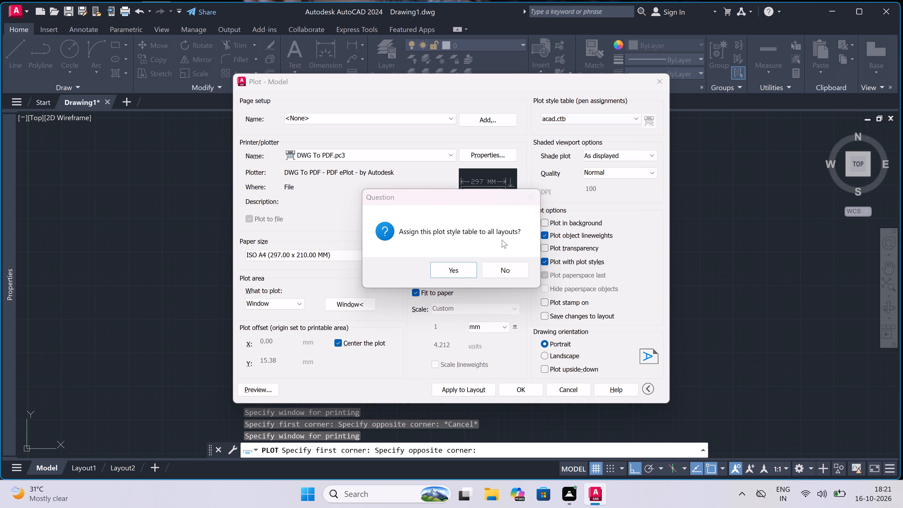
{"action": "double_click", "coordinate": [452, 270]}
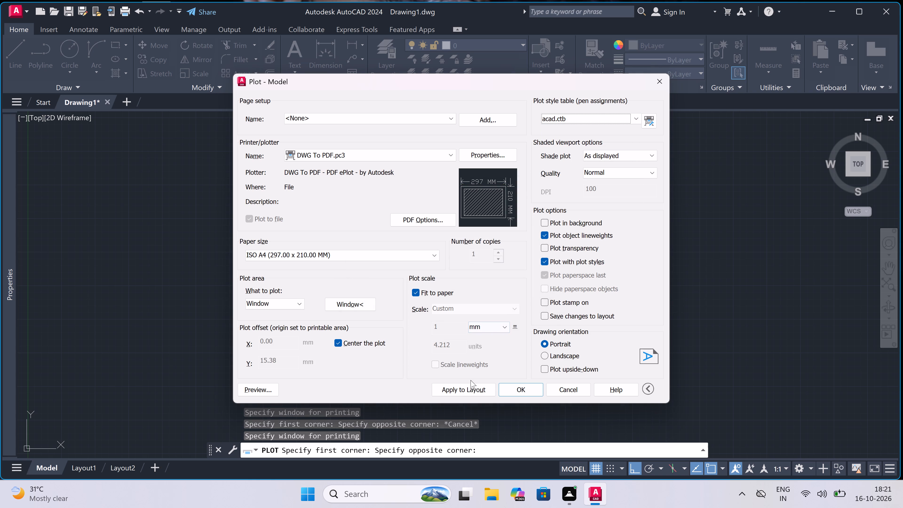
{"action": "left_click", "coordinate": [452, 391]}
Plot the drawing to a PDF in Documents named "FIRST FLOOR PLAN -4 16-10-26".
{"action": "double_click", "coordinate": [521, 388]}
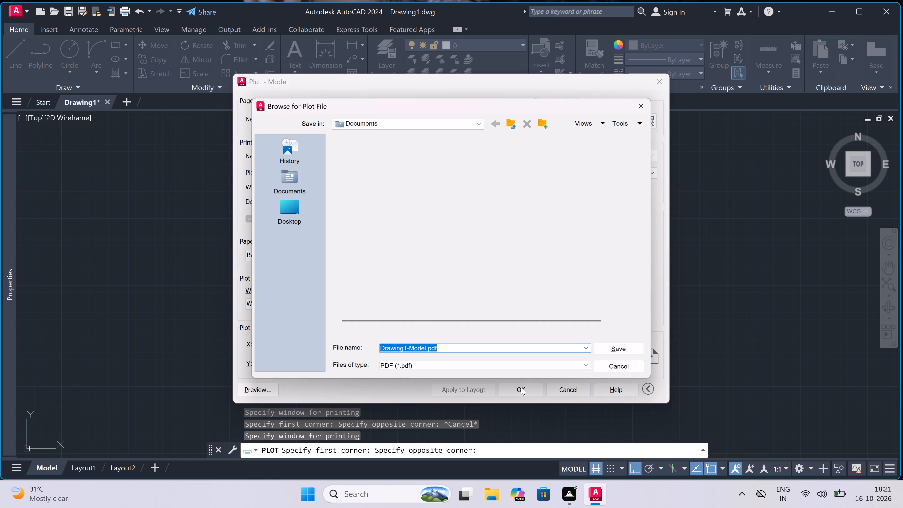
{"action": "key", "text": "BackSpace"}
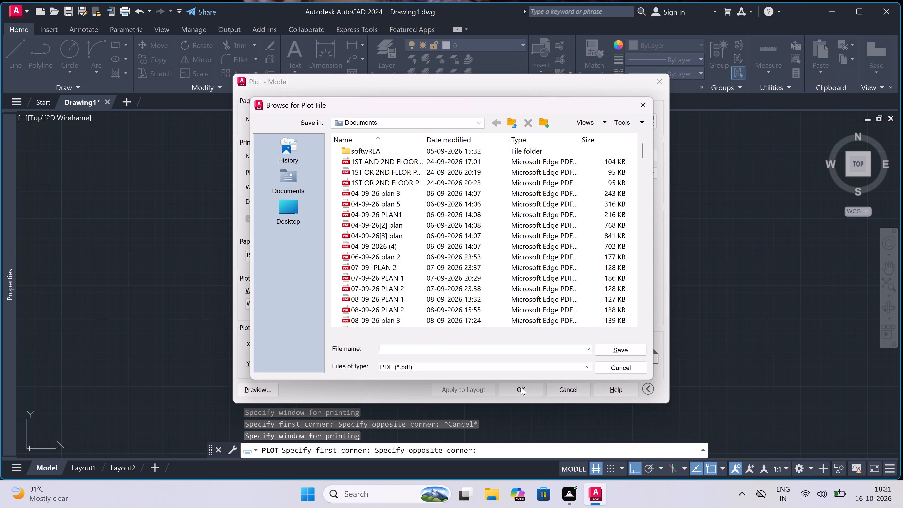
{"action": "key", "text": "f"}
{"action": "type", "text": "IRST FLOOR PLAN -4"}
{"action": "key", "text": "space"}
{"action": "key", "text": "space"}
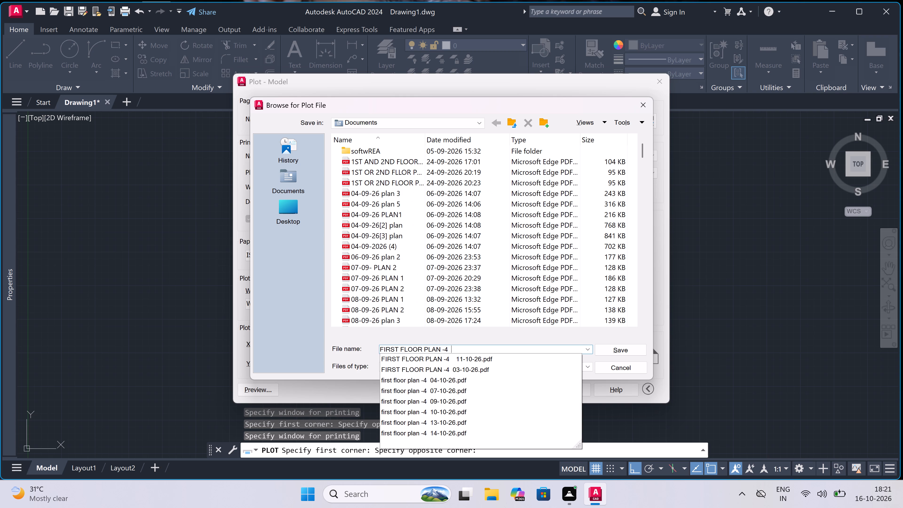
{"action": "key", "text": "1"}
{"action": "type", "text": "6-10-"}
{"action": "type", "text": "26"}
{"action": "left_click", "coordinate": [606, 350]}
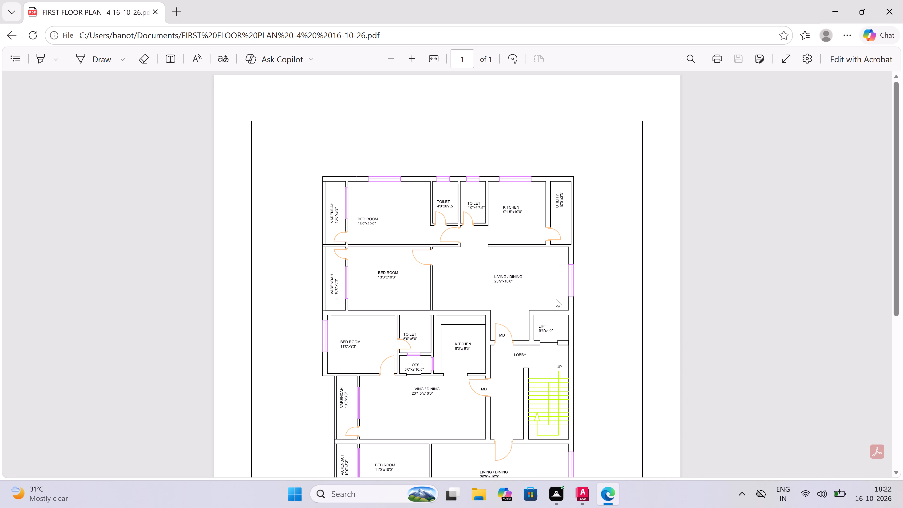
Check the plotted PDF down to its title and frame, and close the PDF viewer.
{"action": "scroll", "coordinate": [479, 230], "scroll_direction": "down", "scroll_amount": 4}
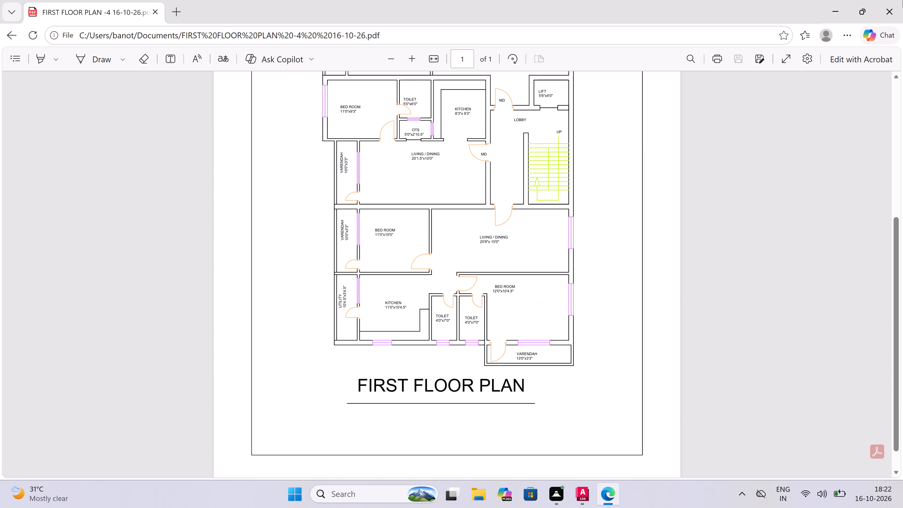
{"action": "left_click", "coordinate": [895, 11]}
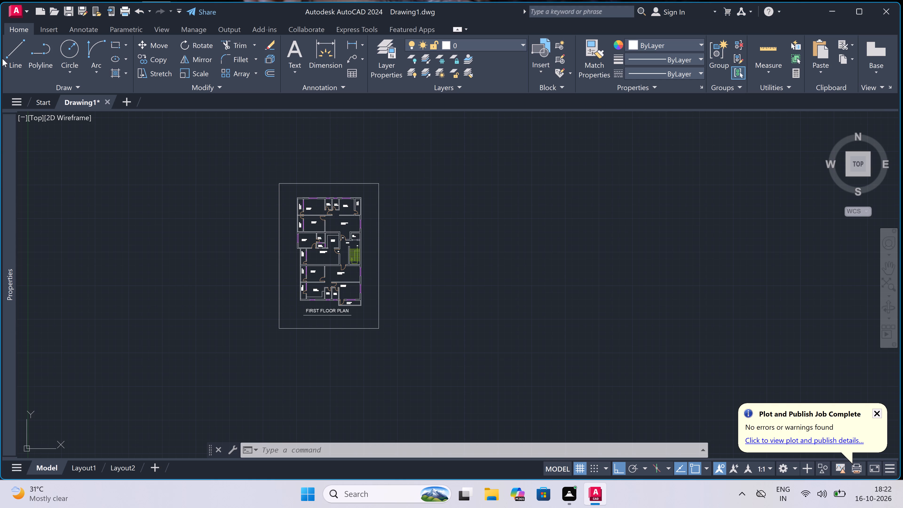
Save the drawing in Documents under the name "FIRST FLOOR PLAN -4 16-10-26".
{"action": "left_click", "coordinate": [15, 8]}
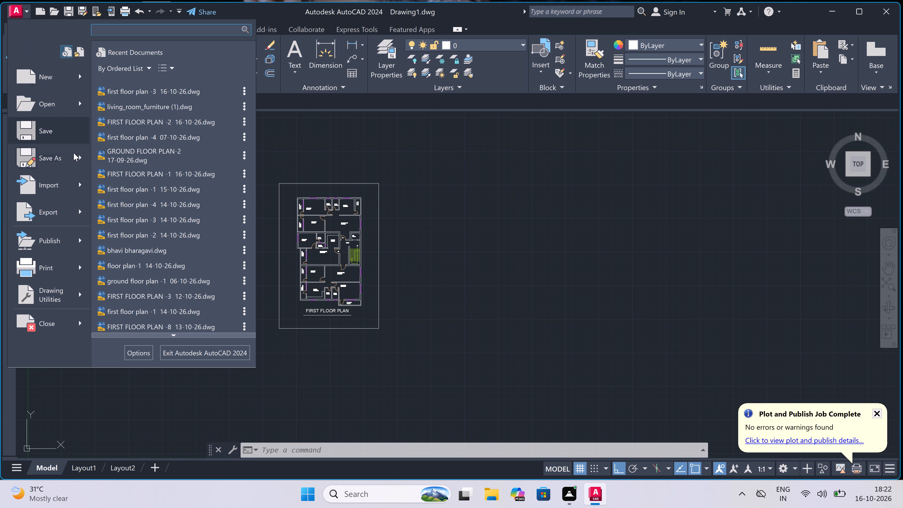
{"action": "left_click", "coordinate": [70, 154]}
{"action": "key", "text": "BackSpace"}
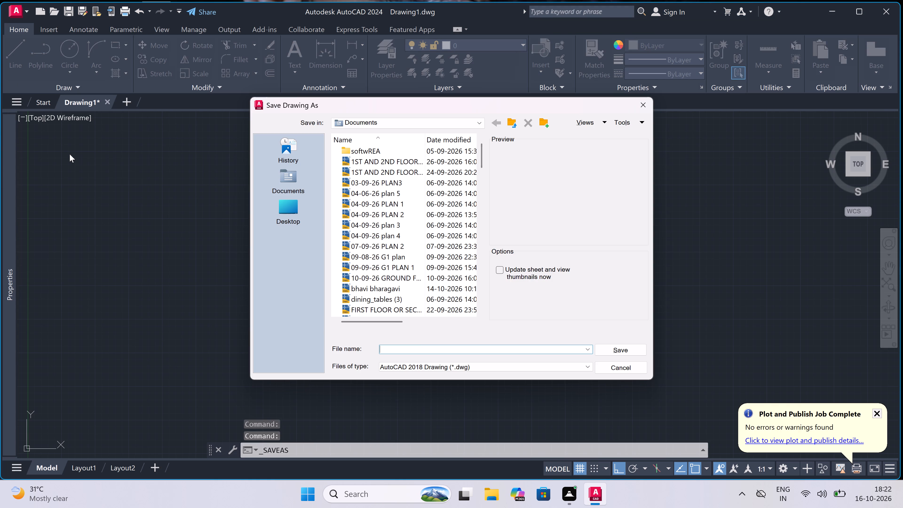
{"action": "type", "text": "FIRST FLOOR PLAN"}
{"action": "key", "text": "space"}
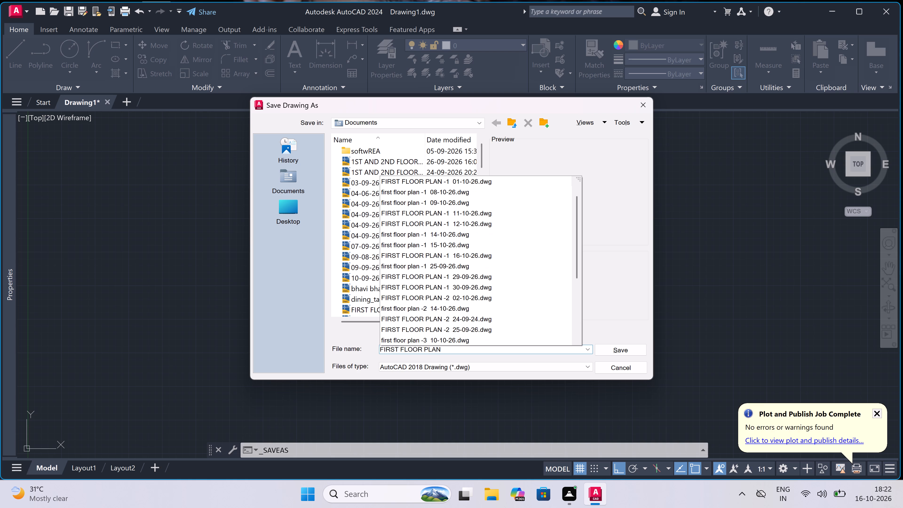
{"action": "type", "text": "-4 1"}
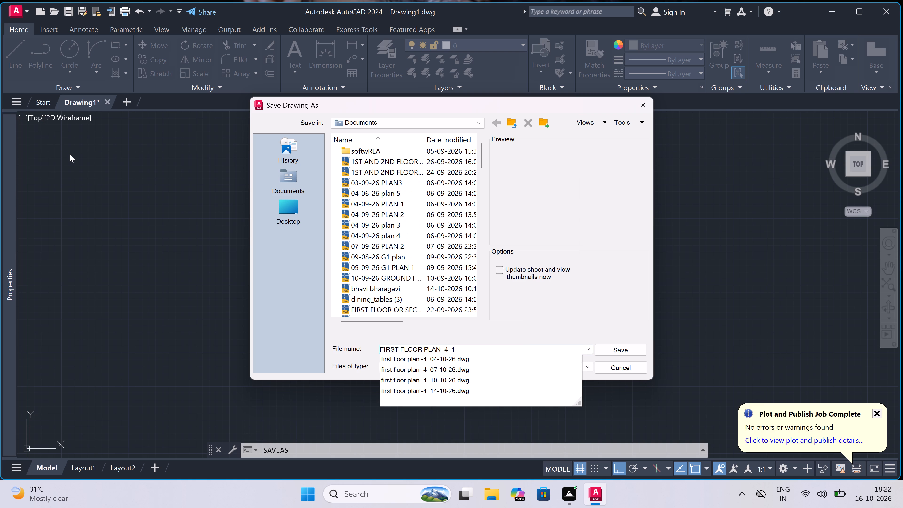
{"action": "type", "text": "6-10-26"}
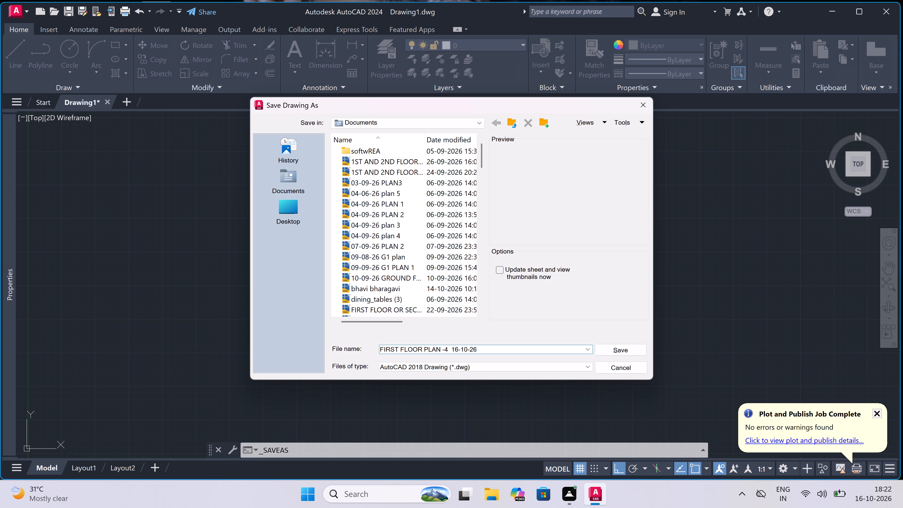
{"action": "left_click", "coordinate": [615, 343]}
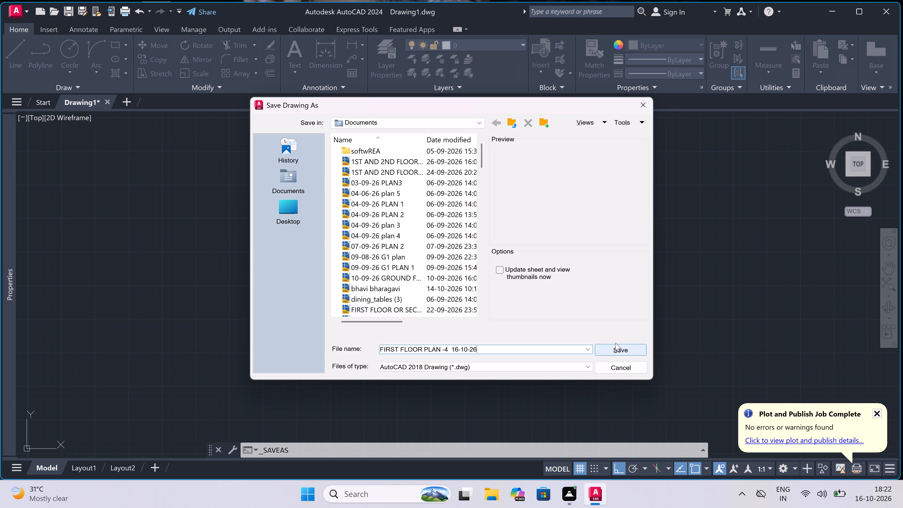
{"action": "double_click", "coordinate": [619, 349]}
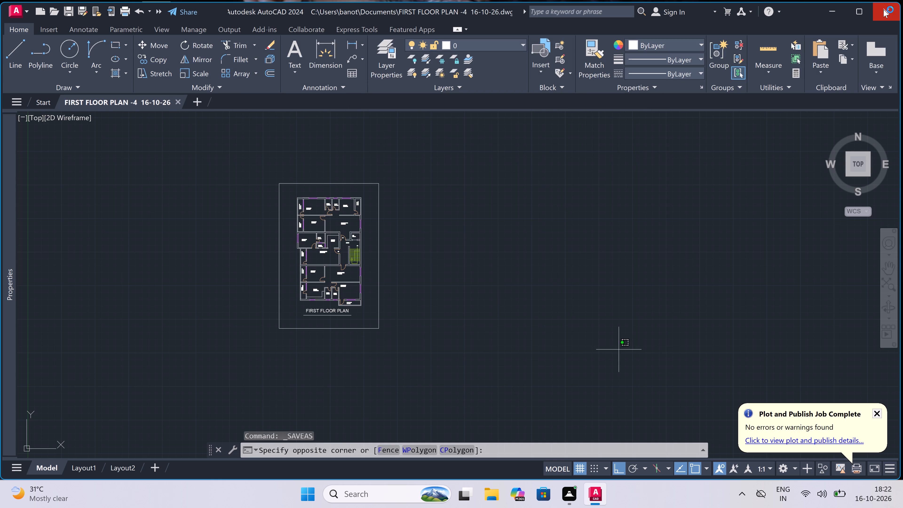
Close AutoCAD.
{"action": "double_click", "coordinate": [883, 9]}
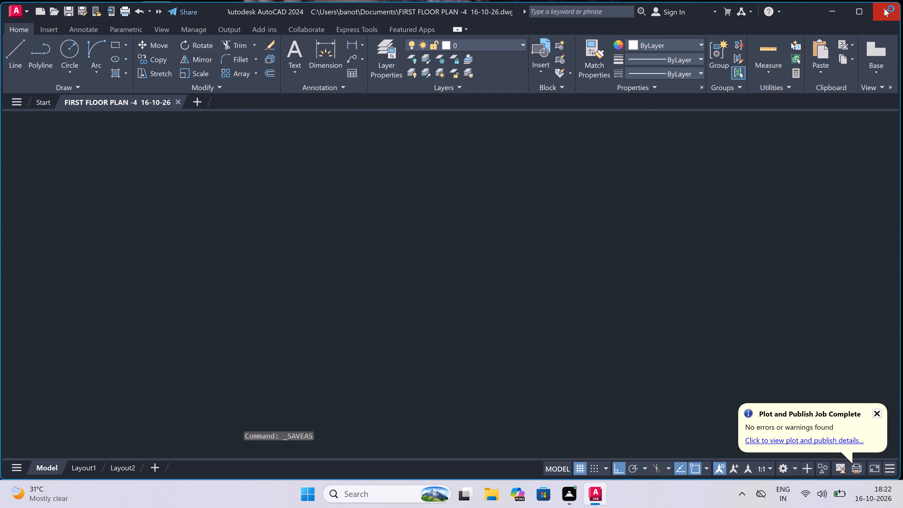